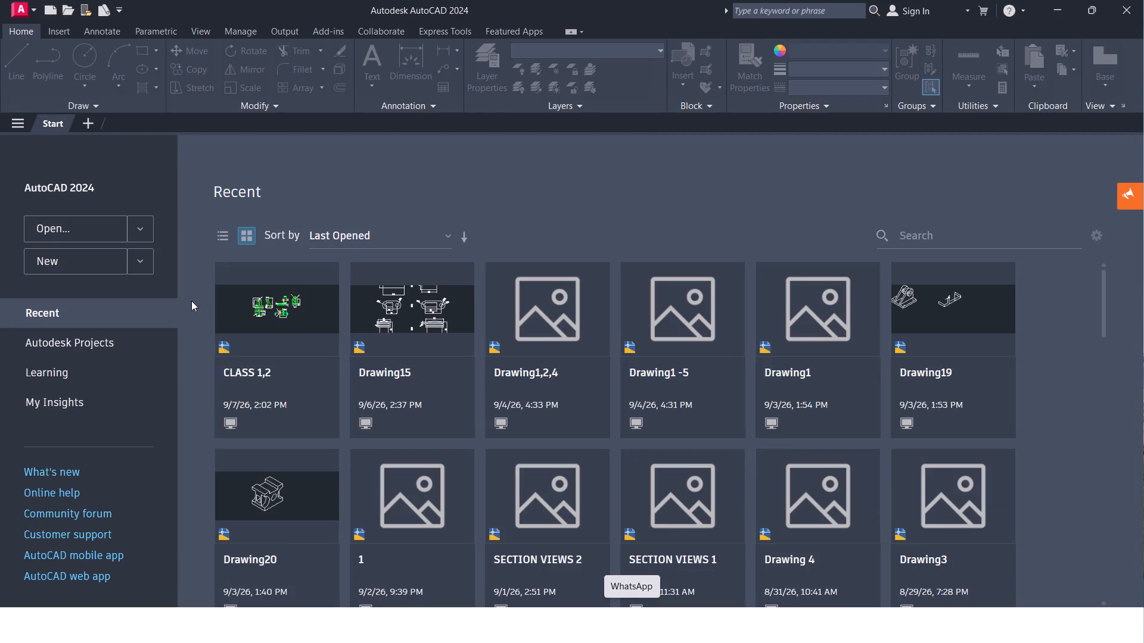
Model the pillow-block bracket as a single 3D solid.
Create a new blank drawing.
click(54, 259)
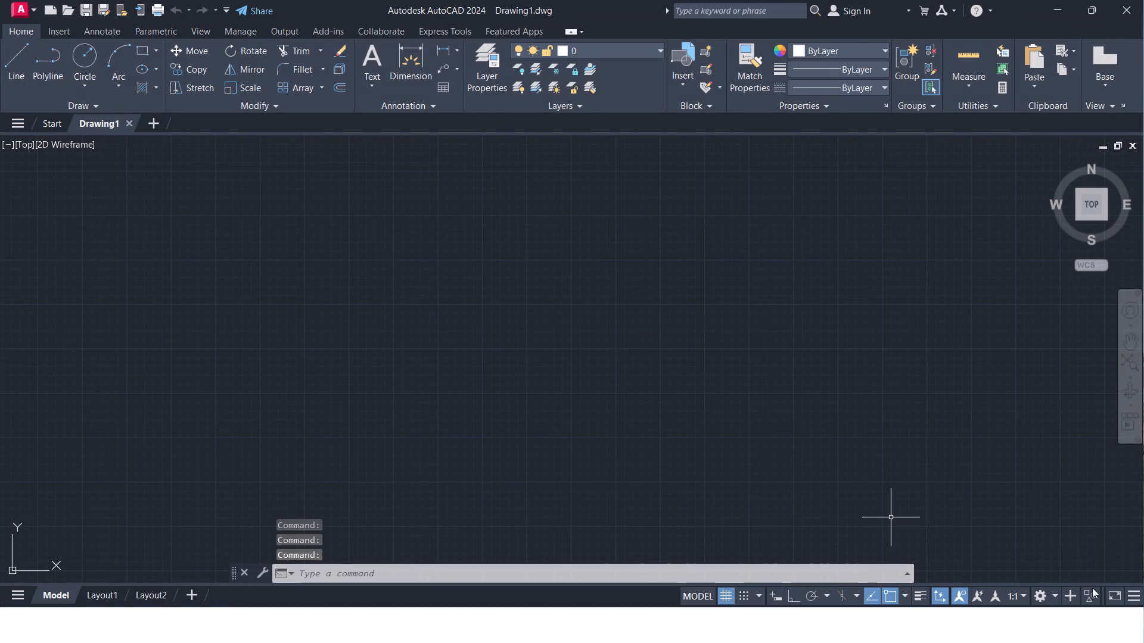
Switch the workspace to 3D Modeling and close the Activity Insights palette.
click(1054, 597)
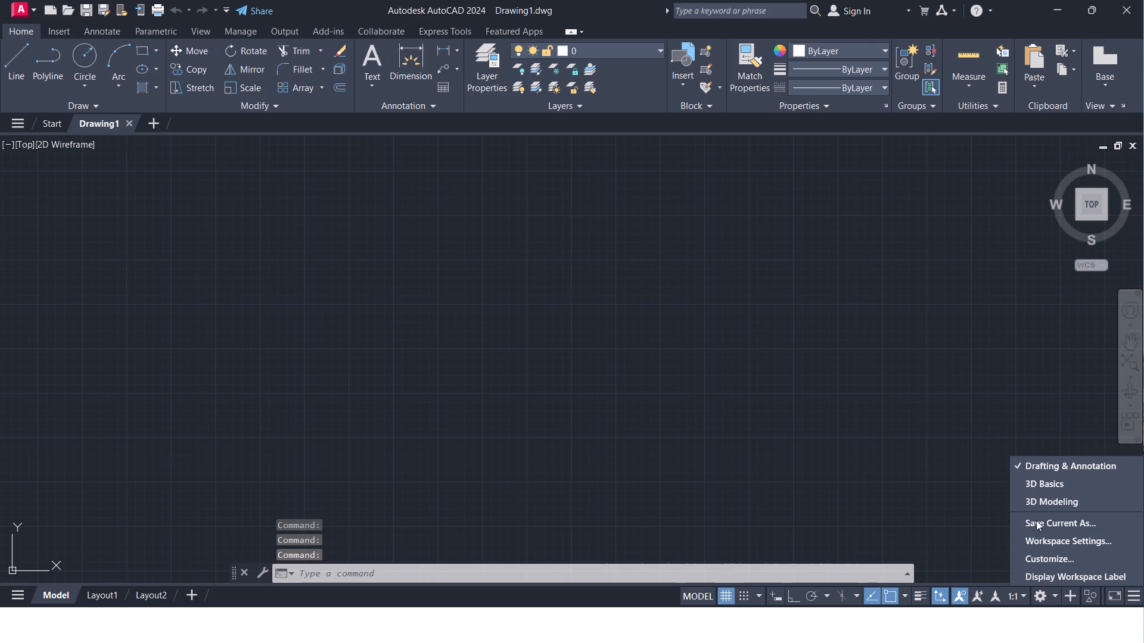
click(1033, 498)
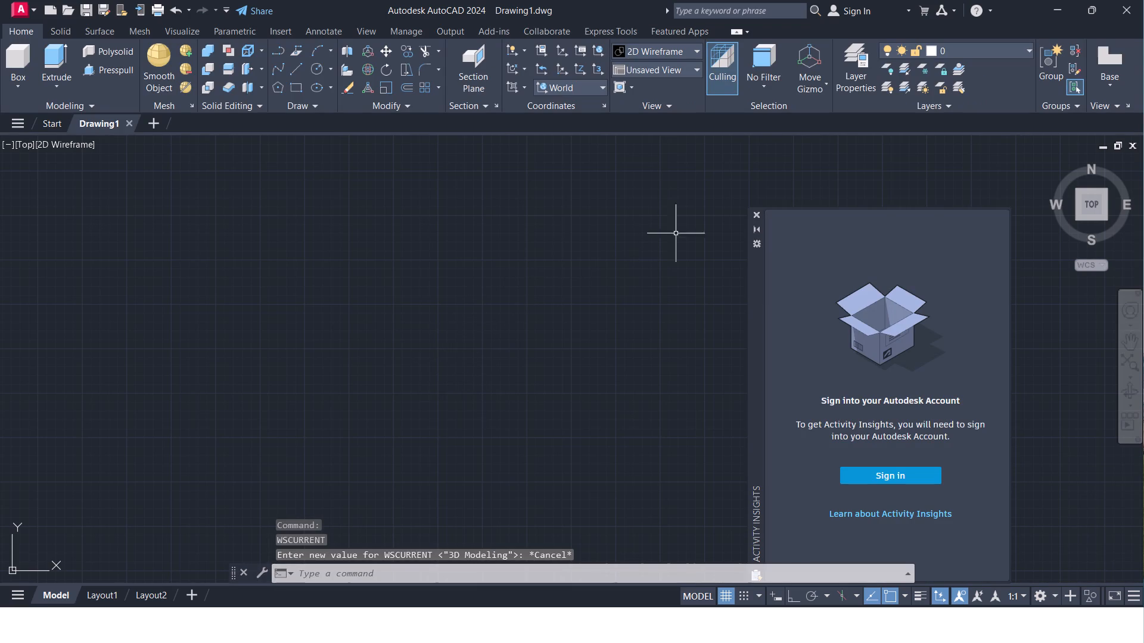
click(758, 215)
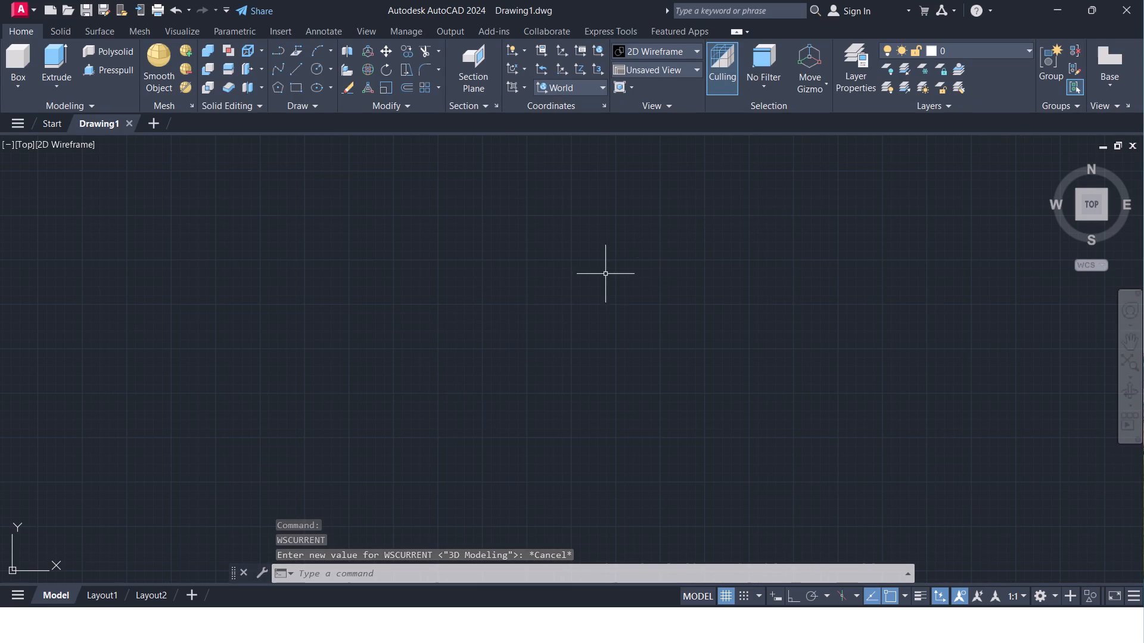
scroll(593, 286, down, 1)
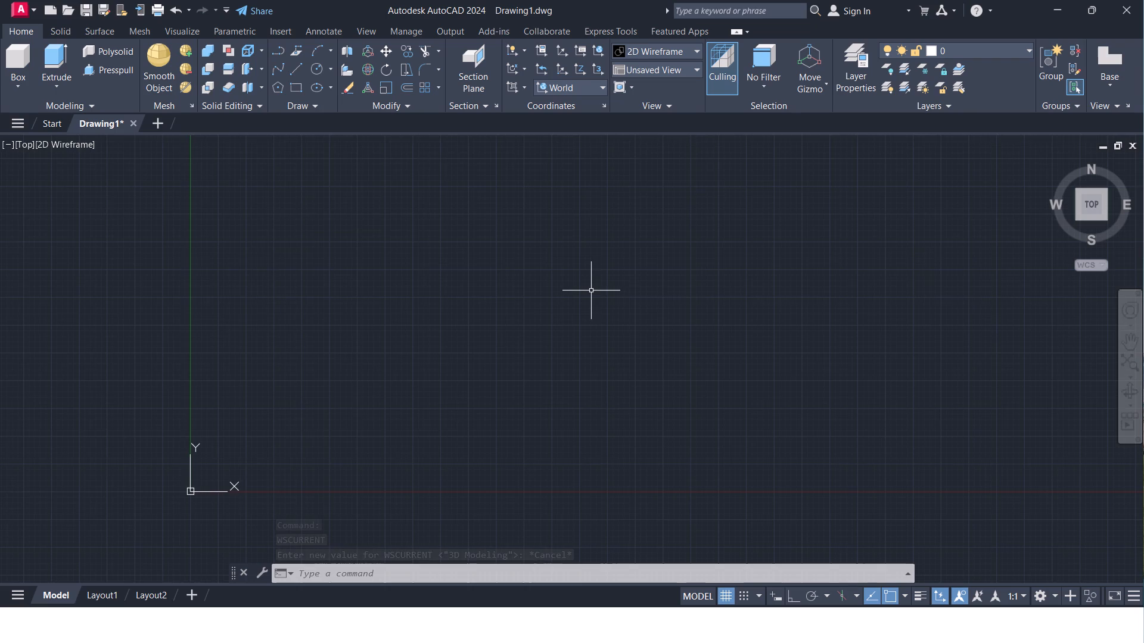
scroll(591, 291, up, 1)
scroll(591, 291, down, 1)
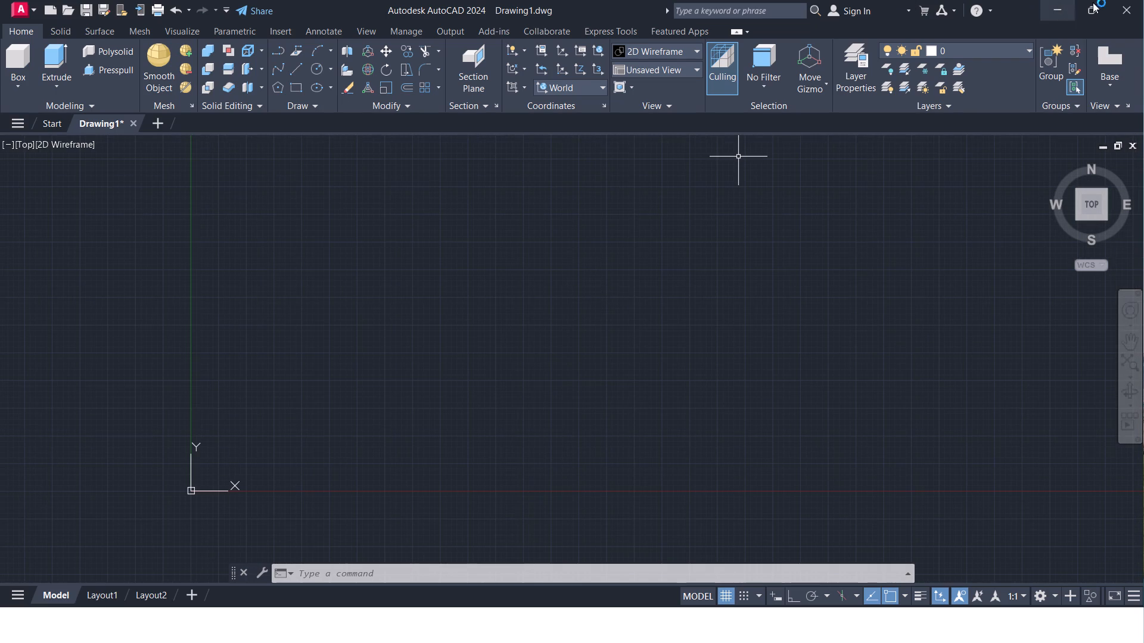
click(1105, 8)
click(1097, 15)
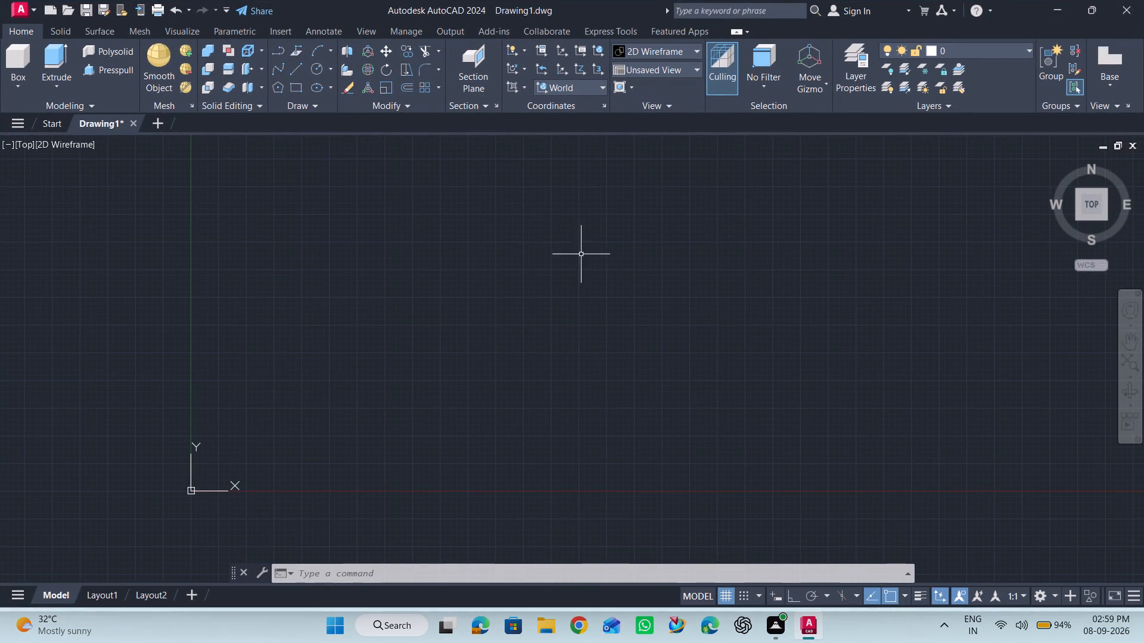
Draw a closed rectangle 54 wide by 39 high from four straight lines with Ortho mode on.
click(302, 67)
click(442, 388)
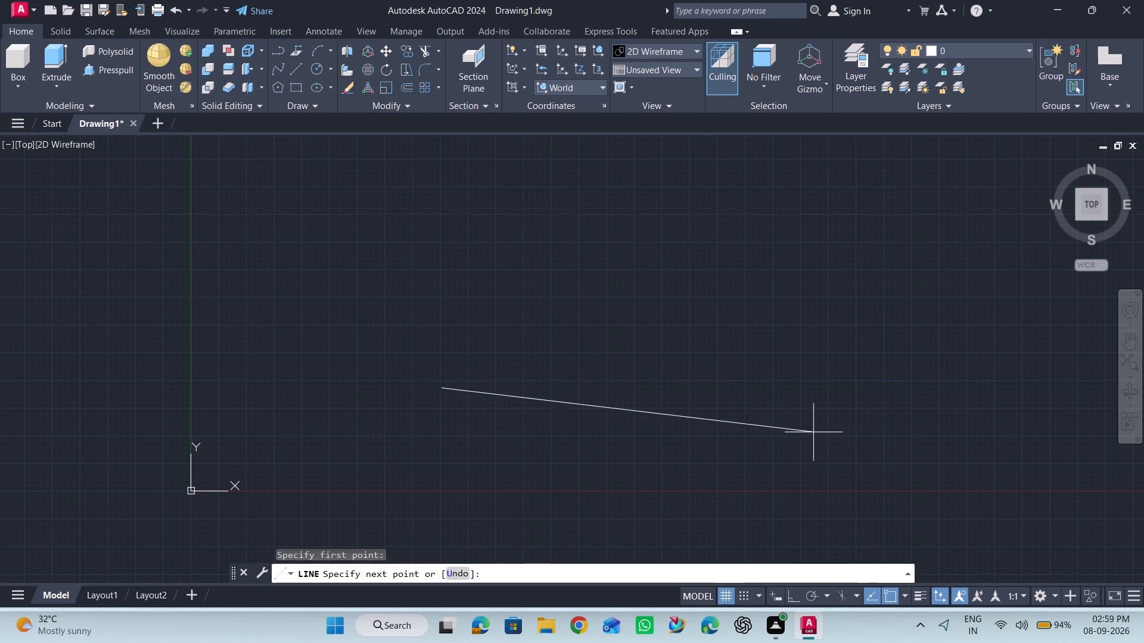
click(792, 600)
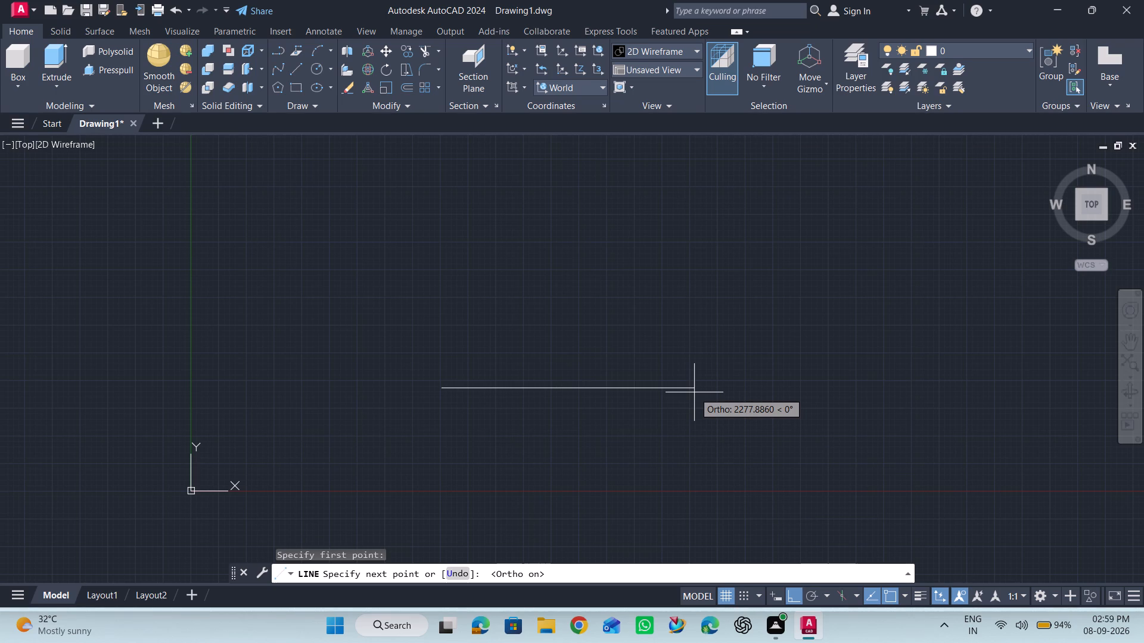
text(54)
key(Return)
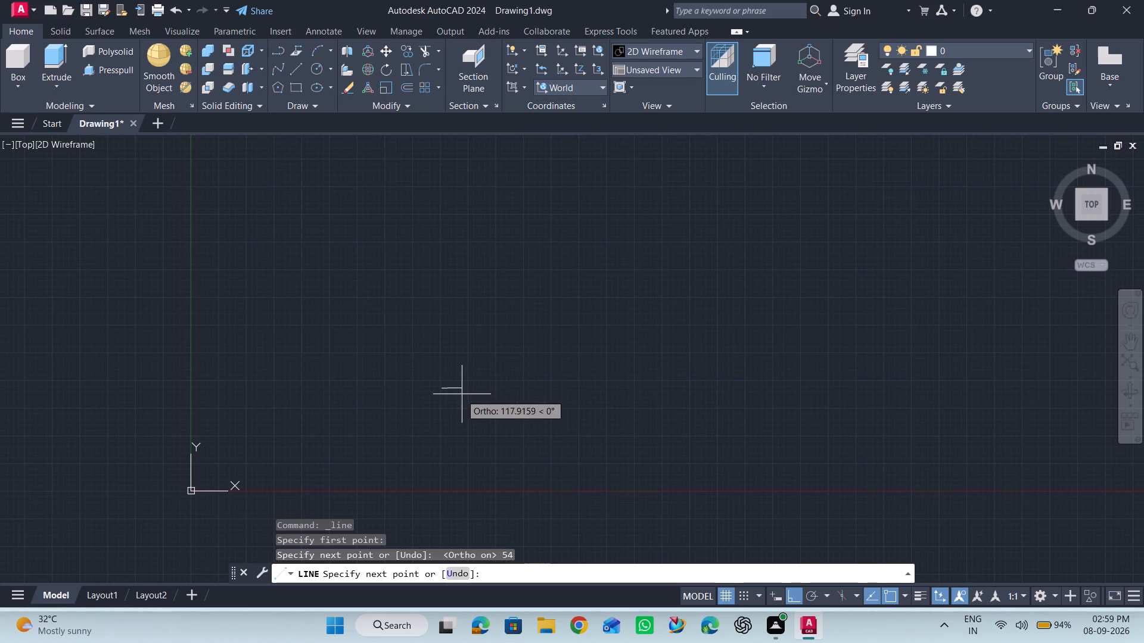
scroll(444, 397, up, 4)
scroll(345, 299, up, 3)
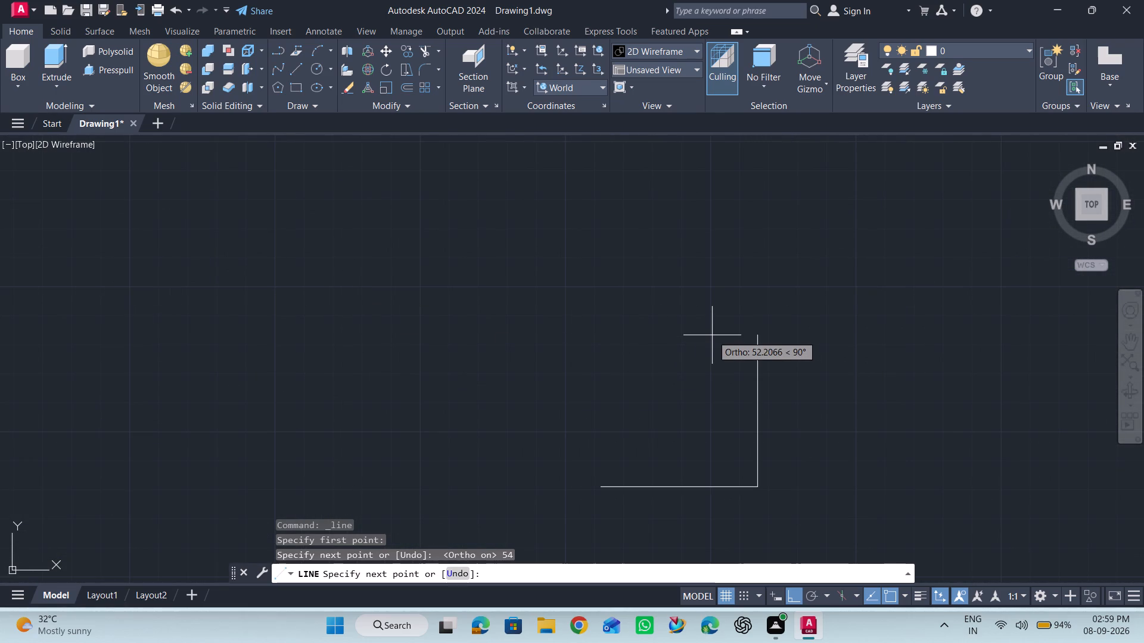
text(39)
key(Return)
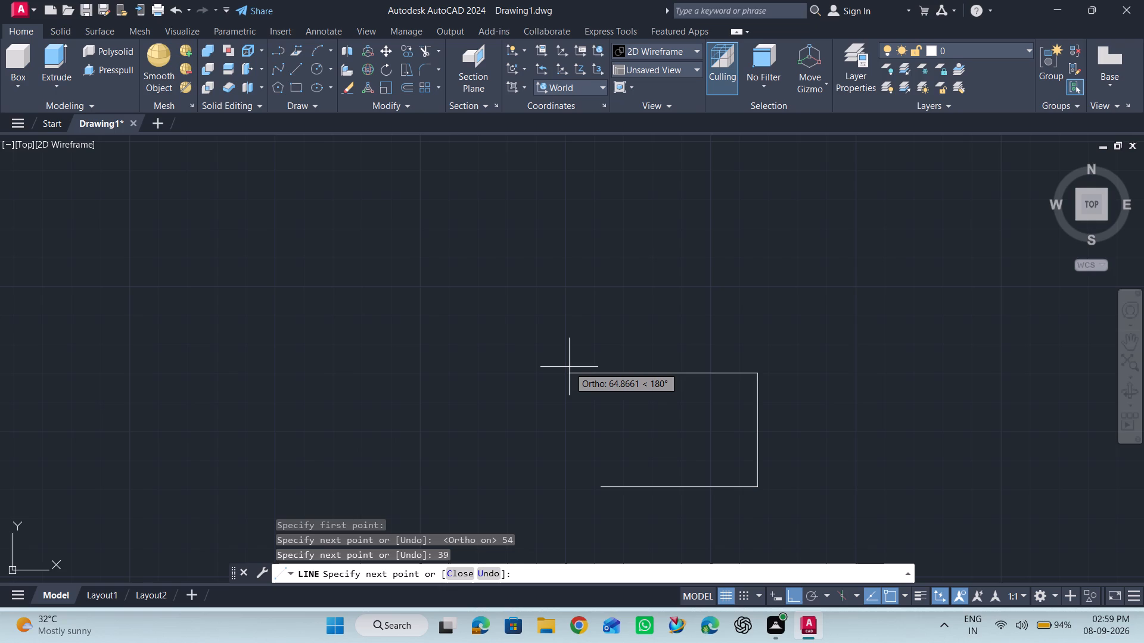
text(54)
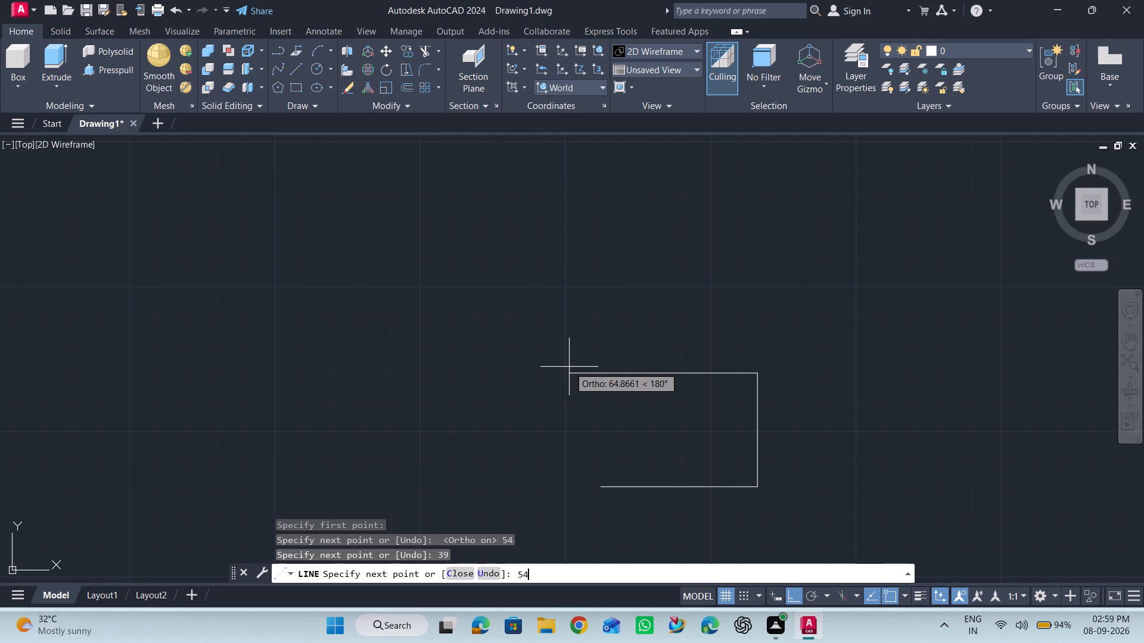
key(Return)
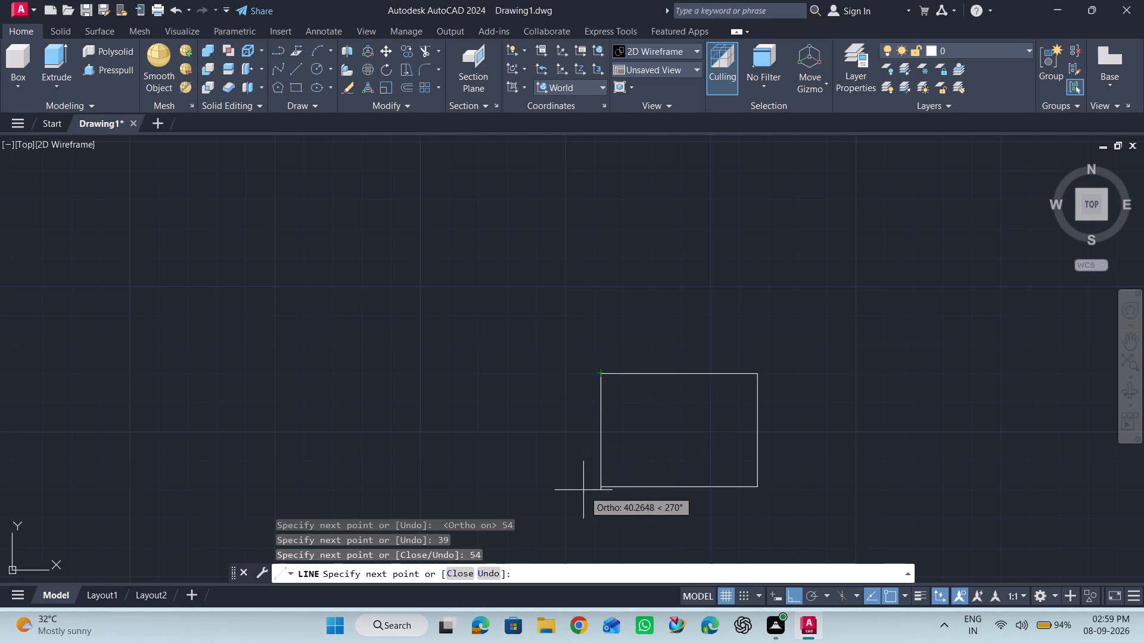
text(39)
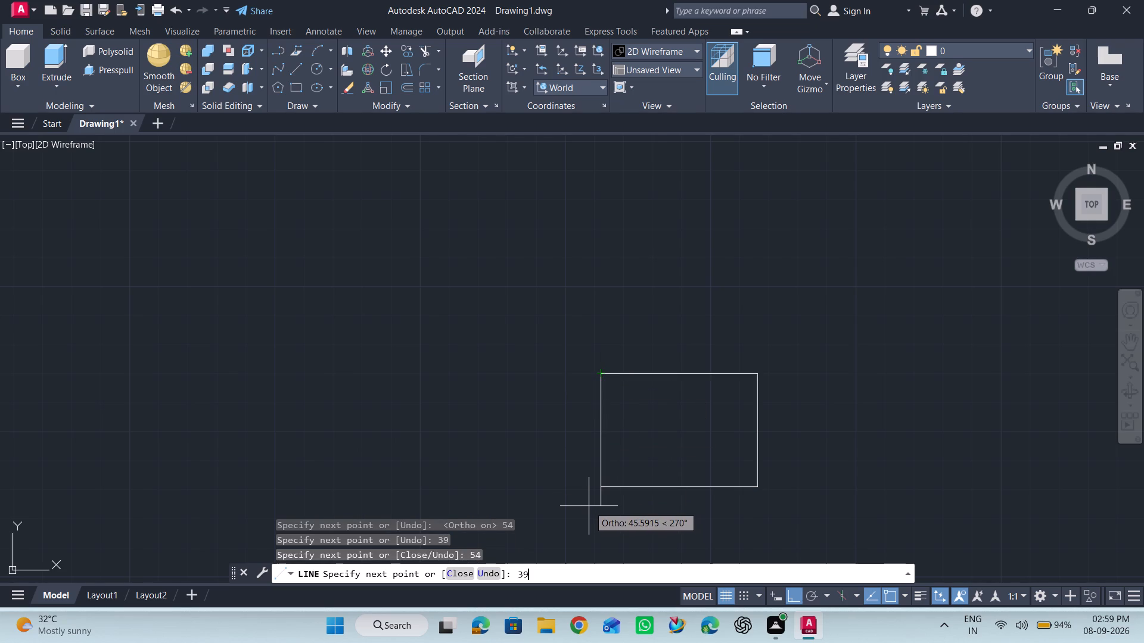
key(Return)
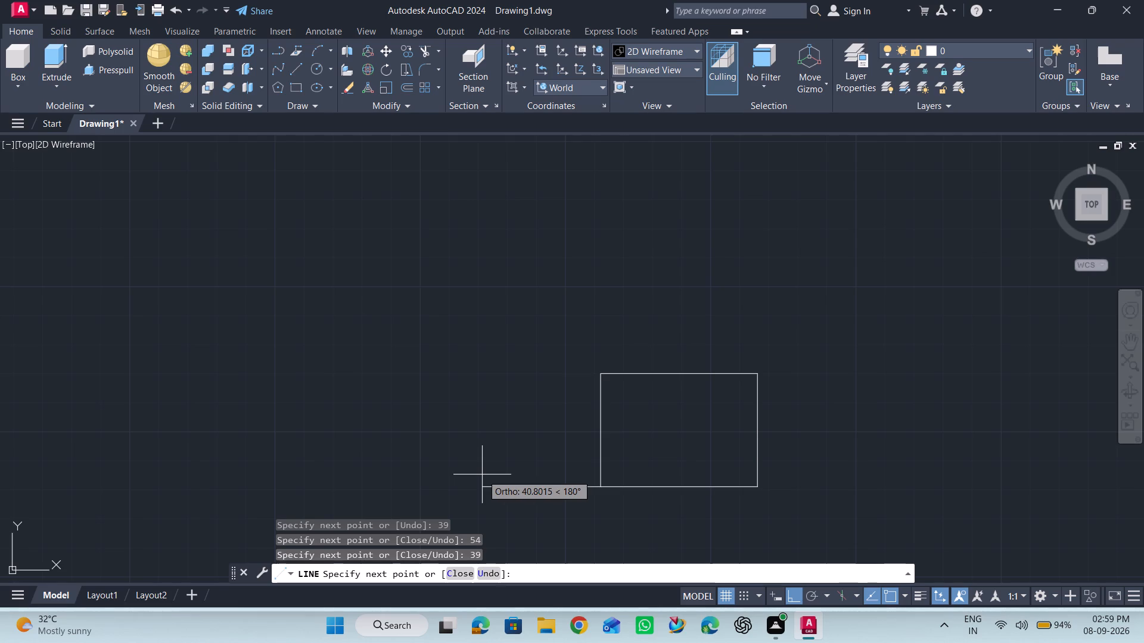
key(space)
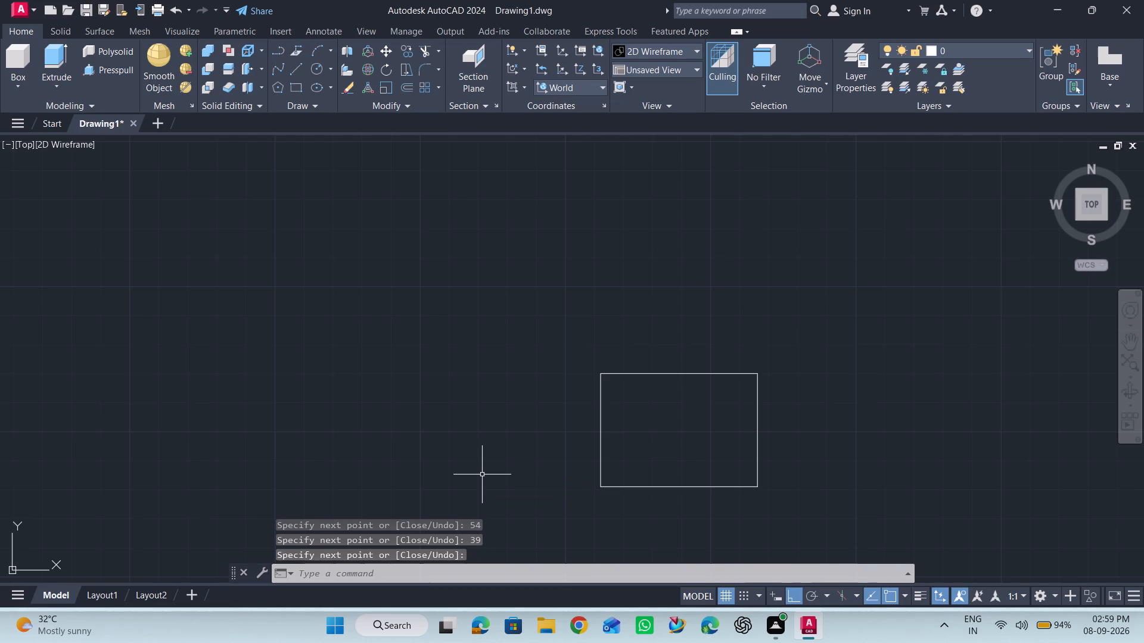
Presspull the area inside the rectangle to a height of 8 and show the solid in the SE Isometric view.
click(105, 69)
click(687, 412)
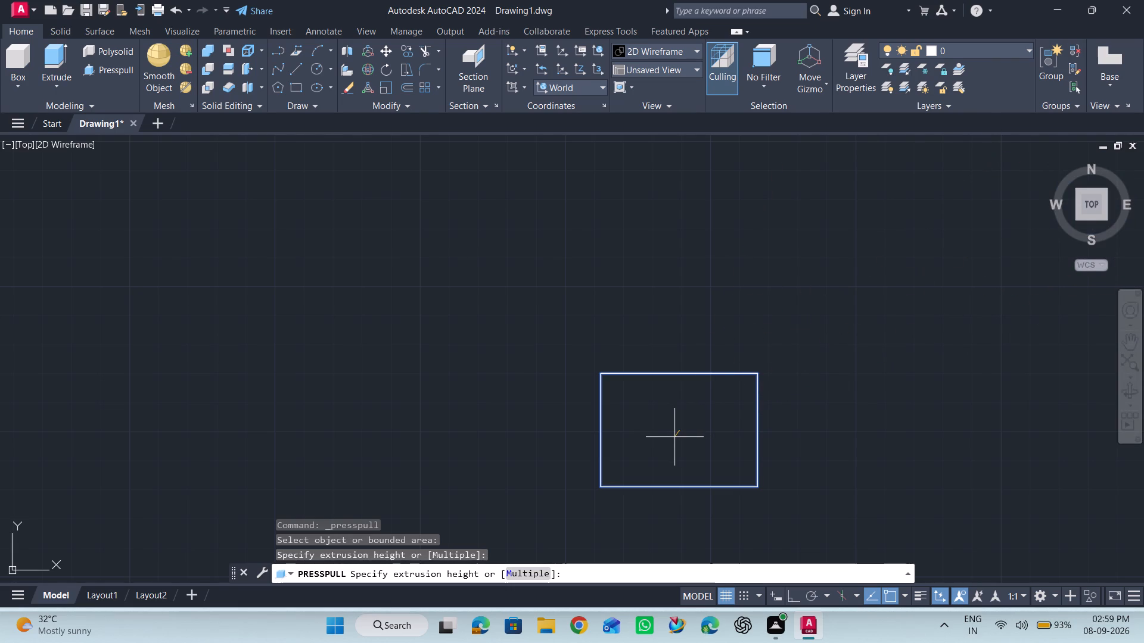
key(8)
key(Return)
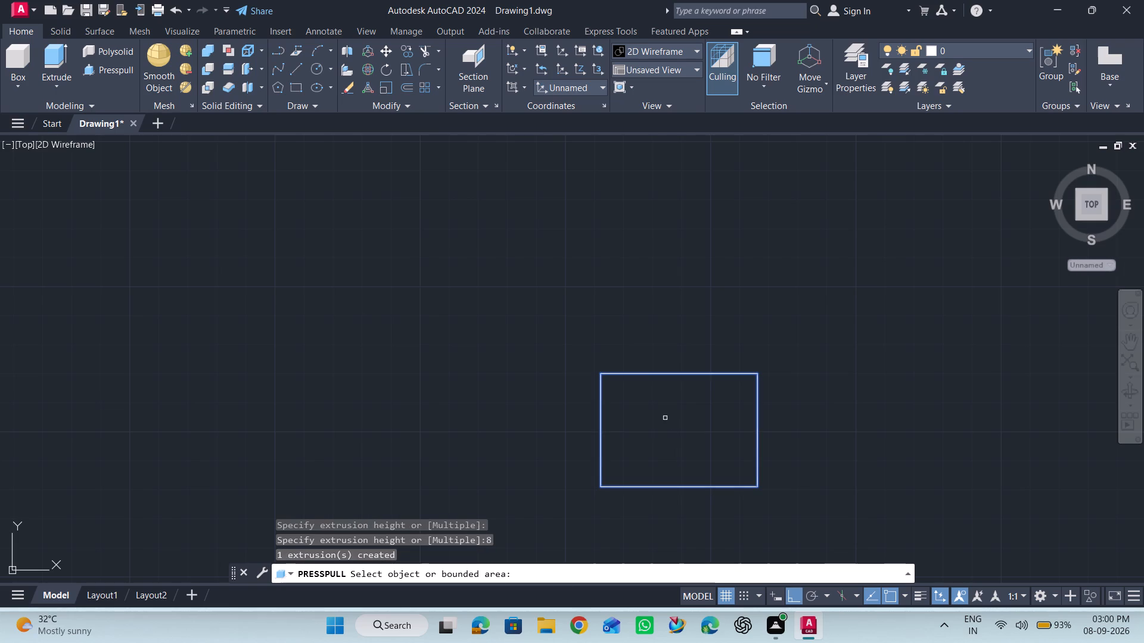
click(665, 418)
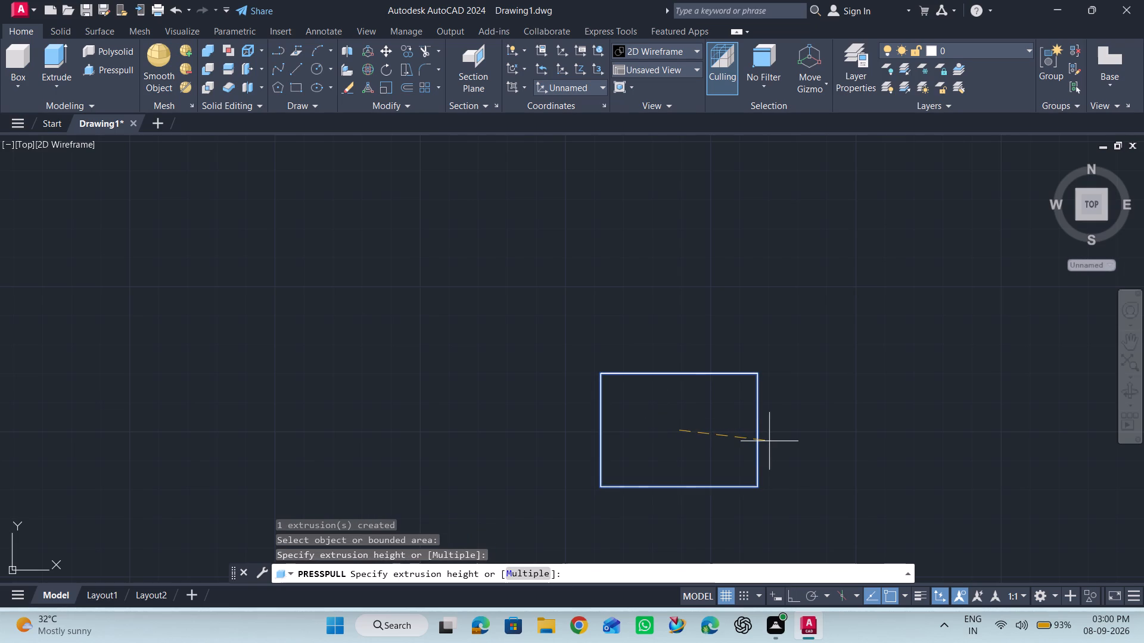
key(Escape)
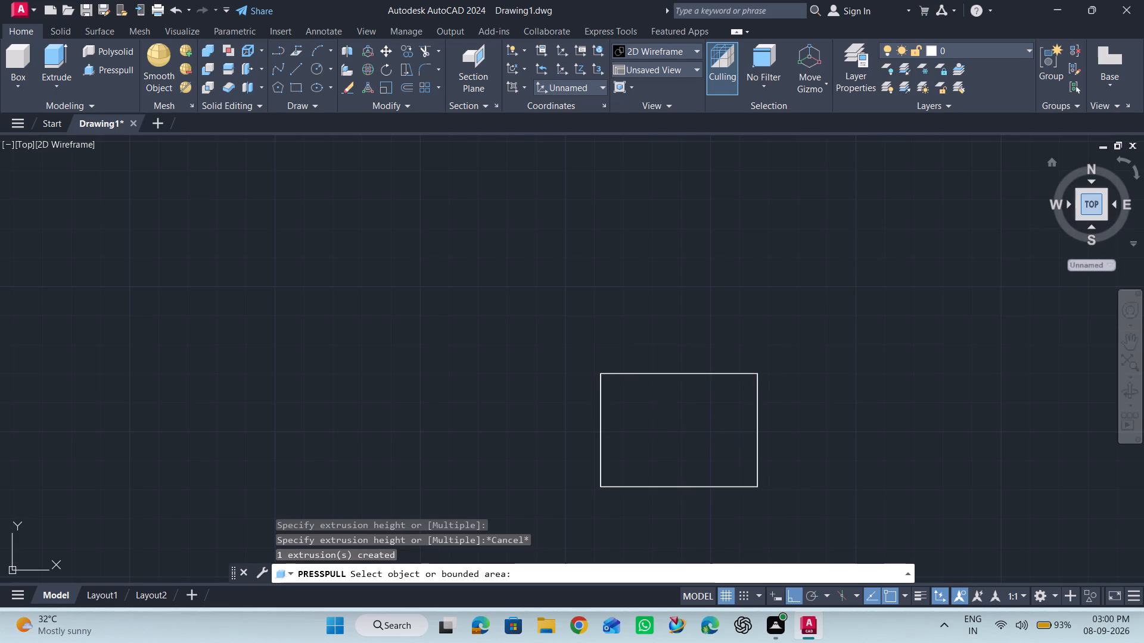
click(1106, 216)
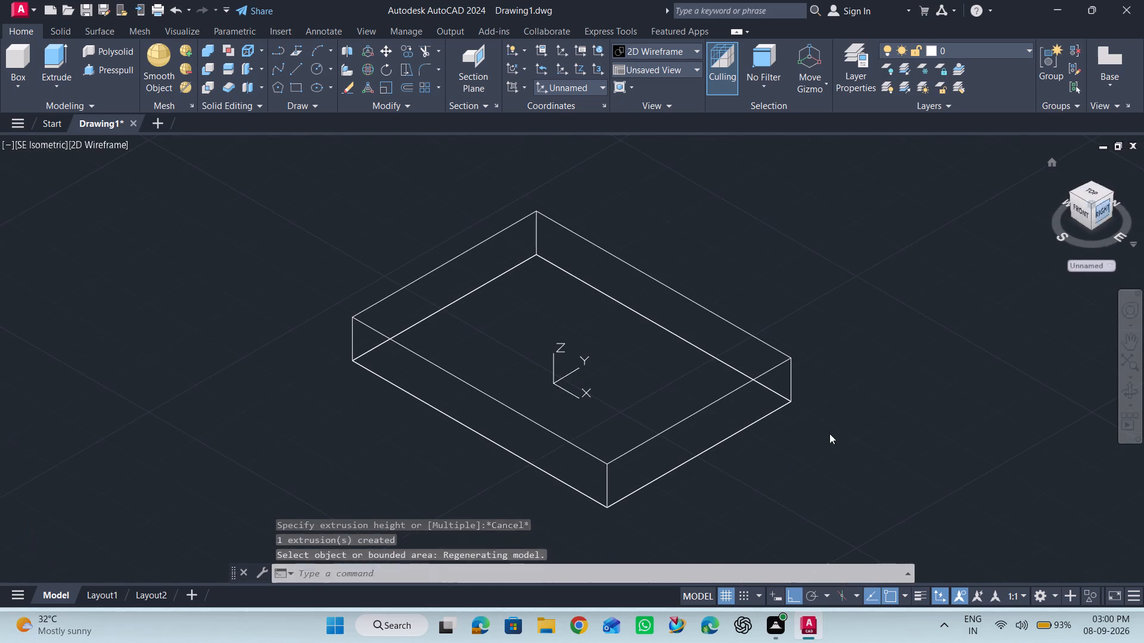
key(Escape)
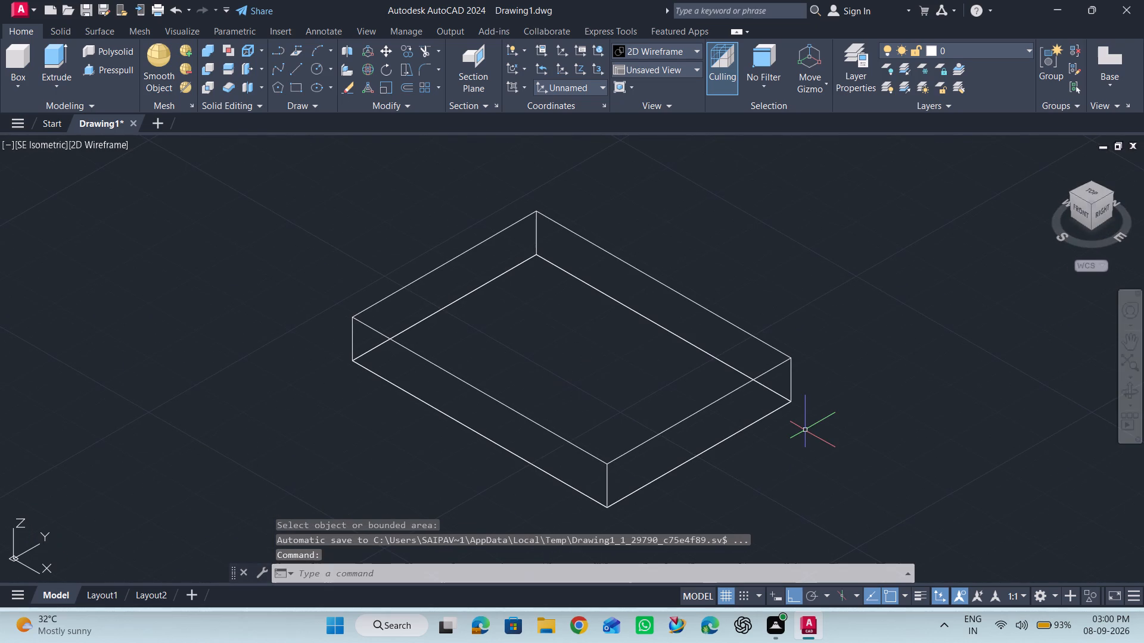
Change the visual style to Shaded with Edges and dismiss the Fast Shaded Mode notice.
scroll(259, 305, down, 1)
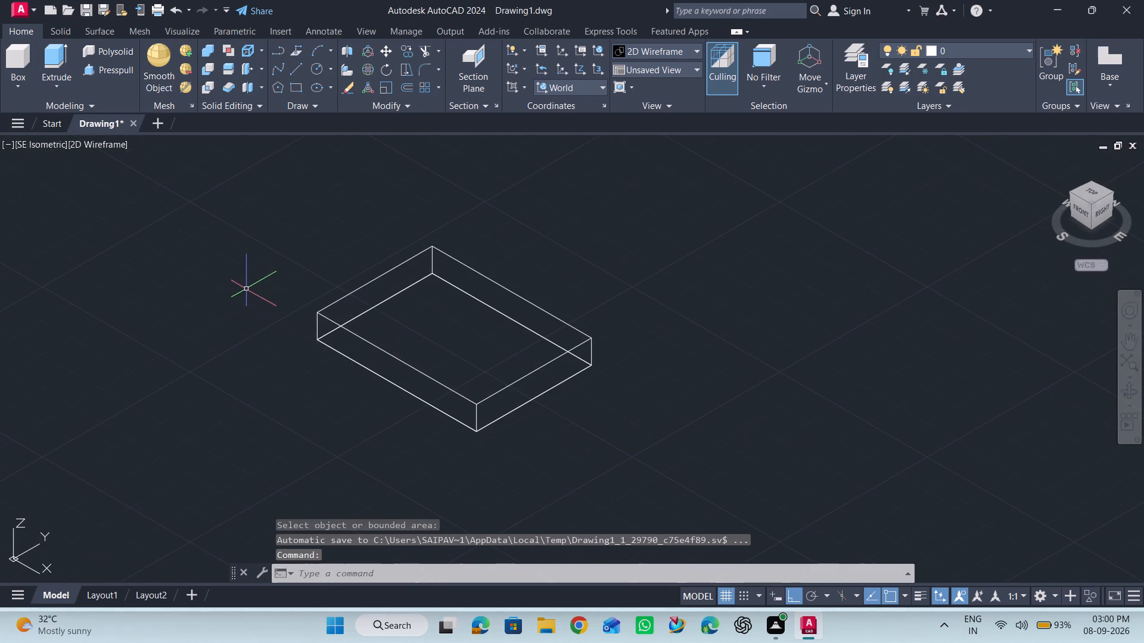
scroll(244, 287, up, 1)
scroll(244, 287, down, 1)
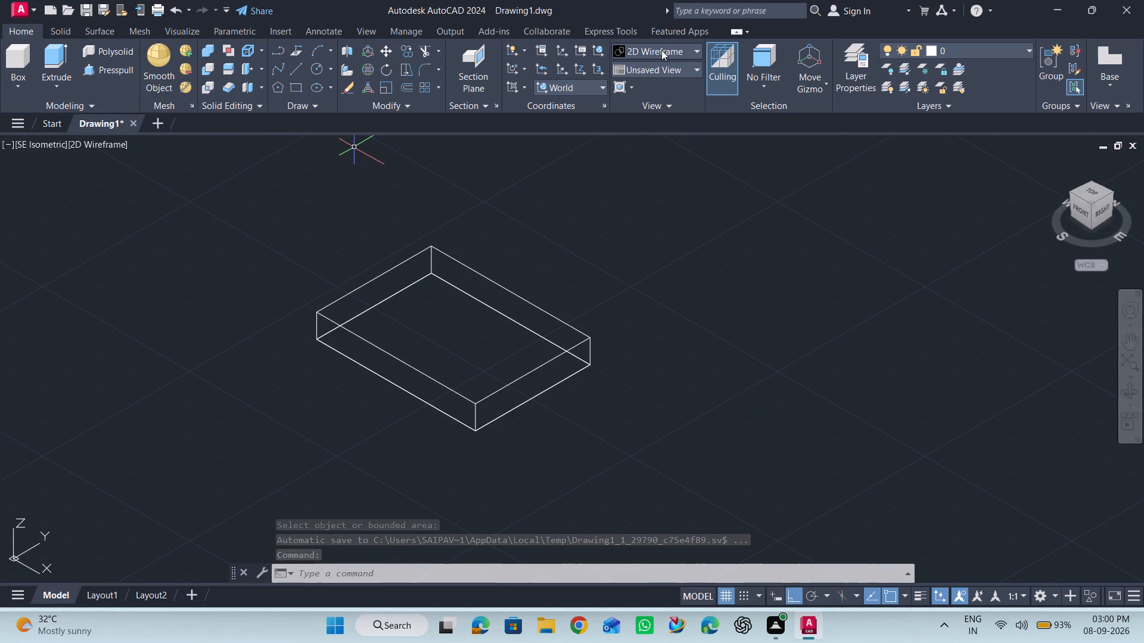
click(661, 50)
click(677, 51)
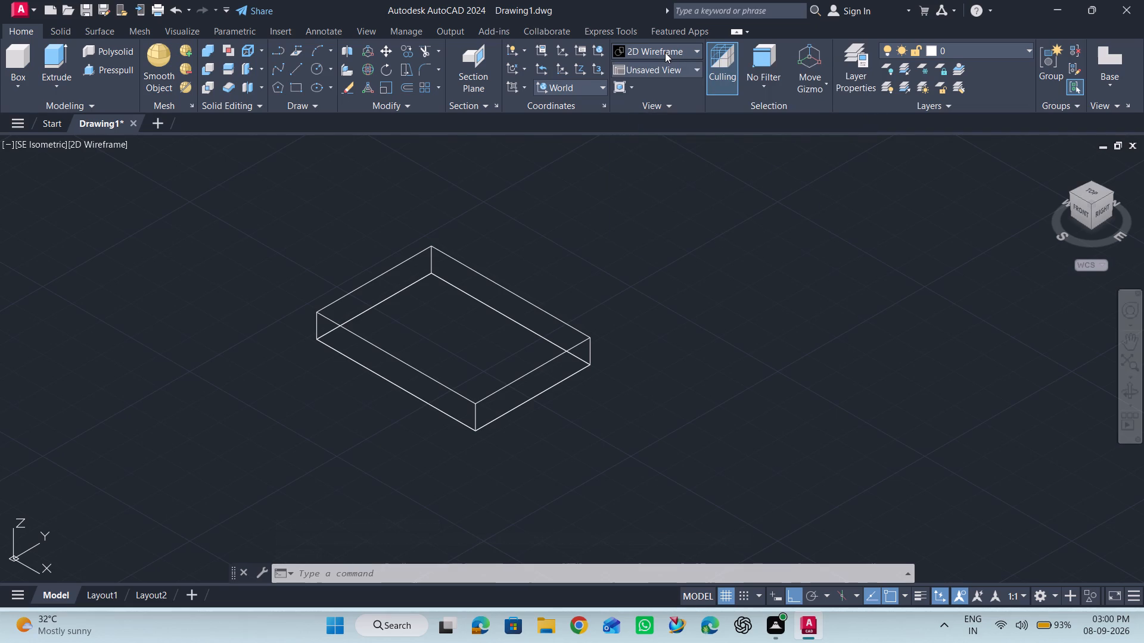
click(665, 52)
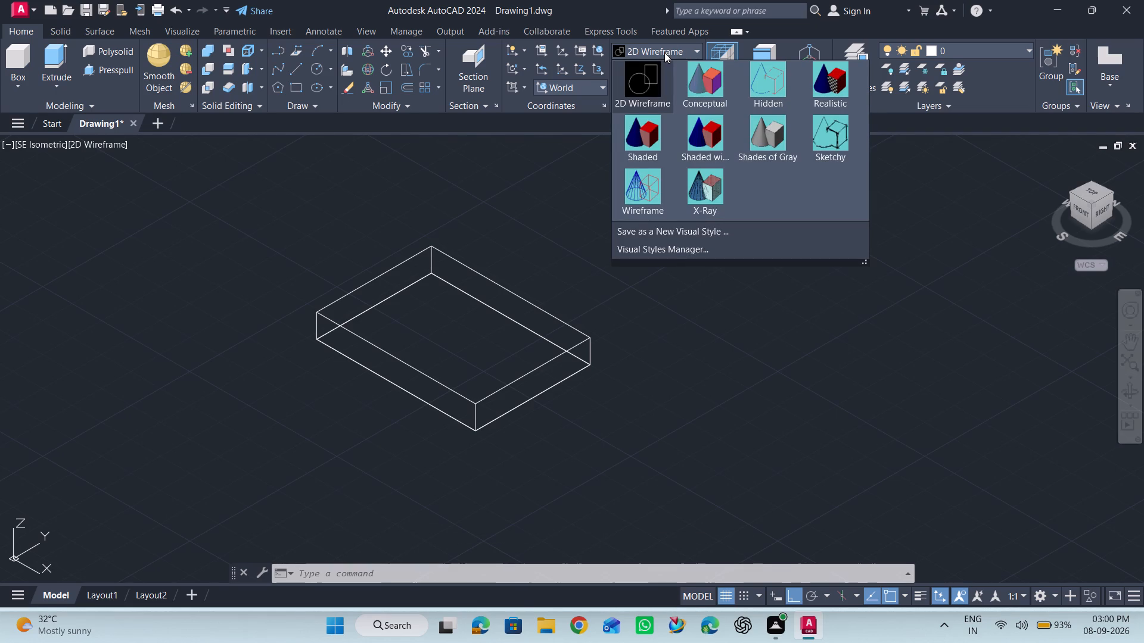
click(697, 133)
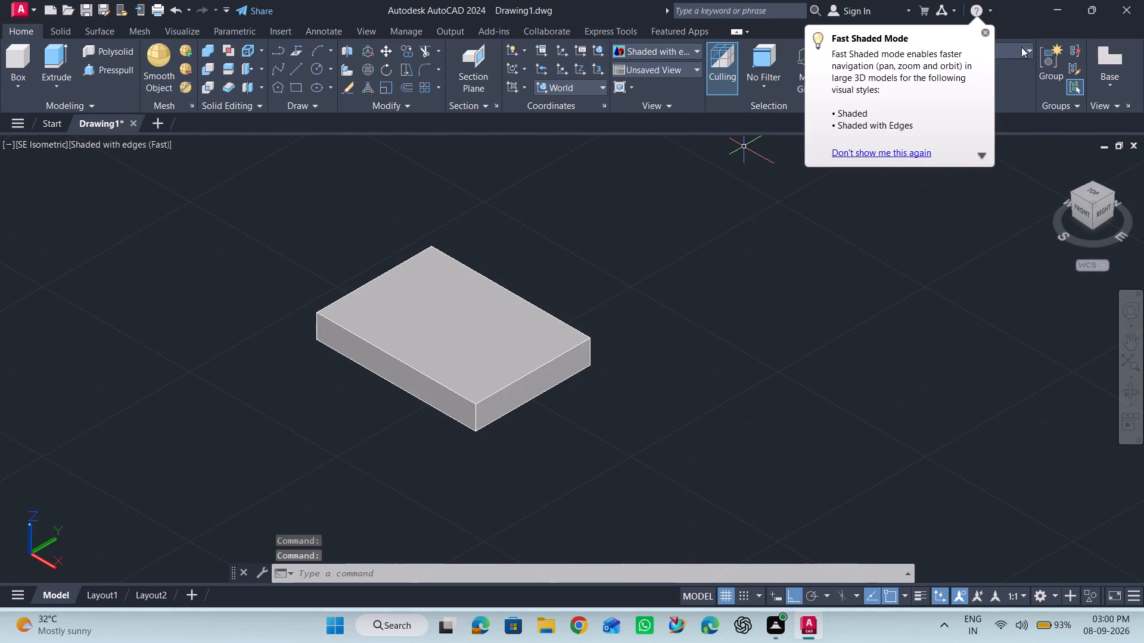
click(988, 33)
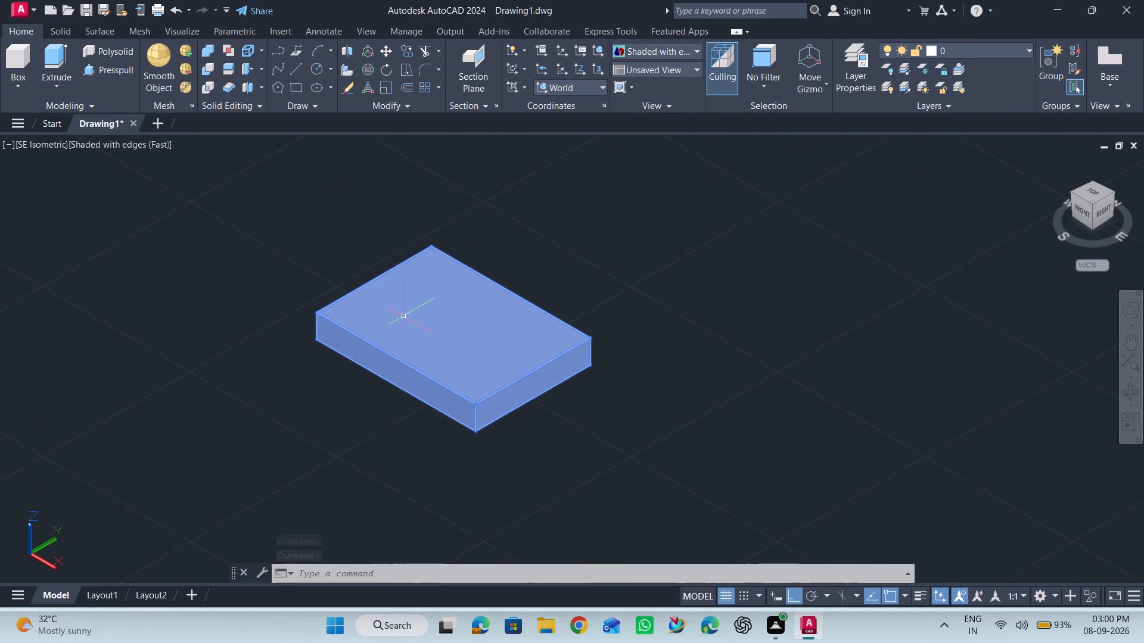
Set the current coordinate system (UCS) to Top.
scroll(256, 296, up, 2)
scroll(271, 284, down, 1)
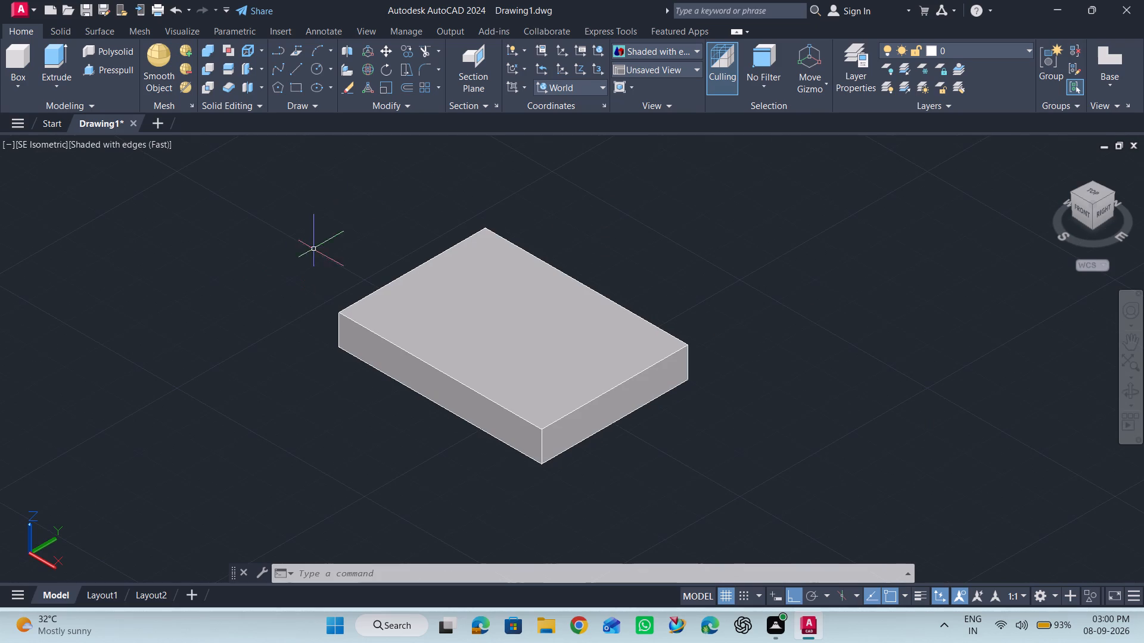
click(591, 88)
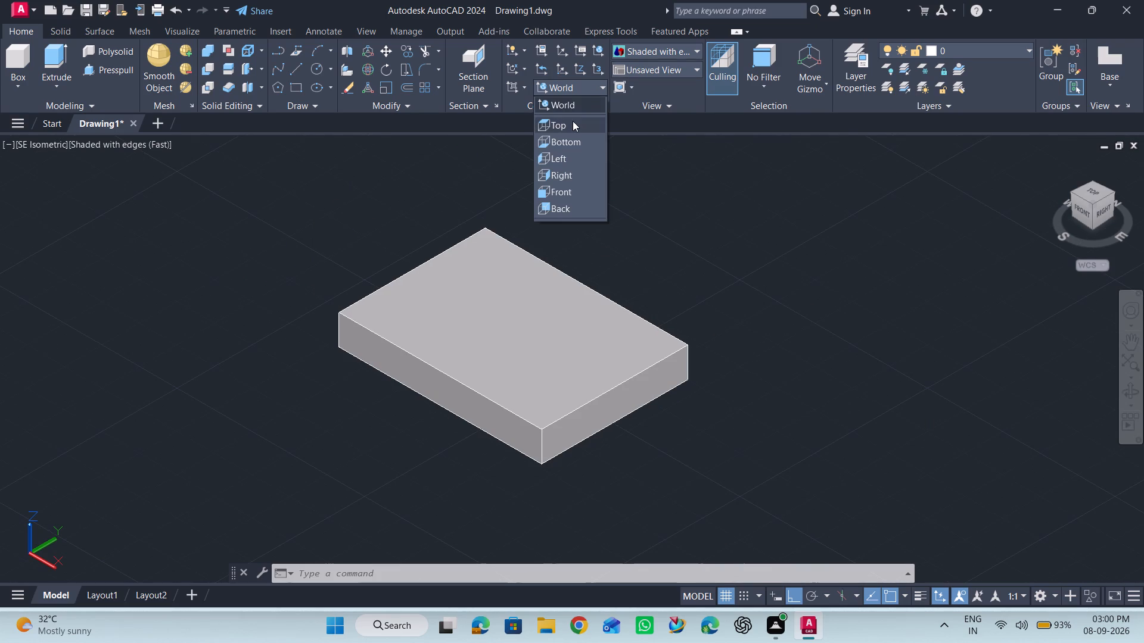
click(573, 121)
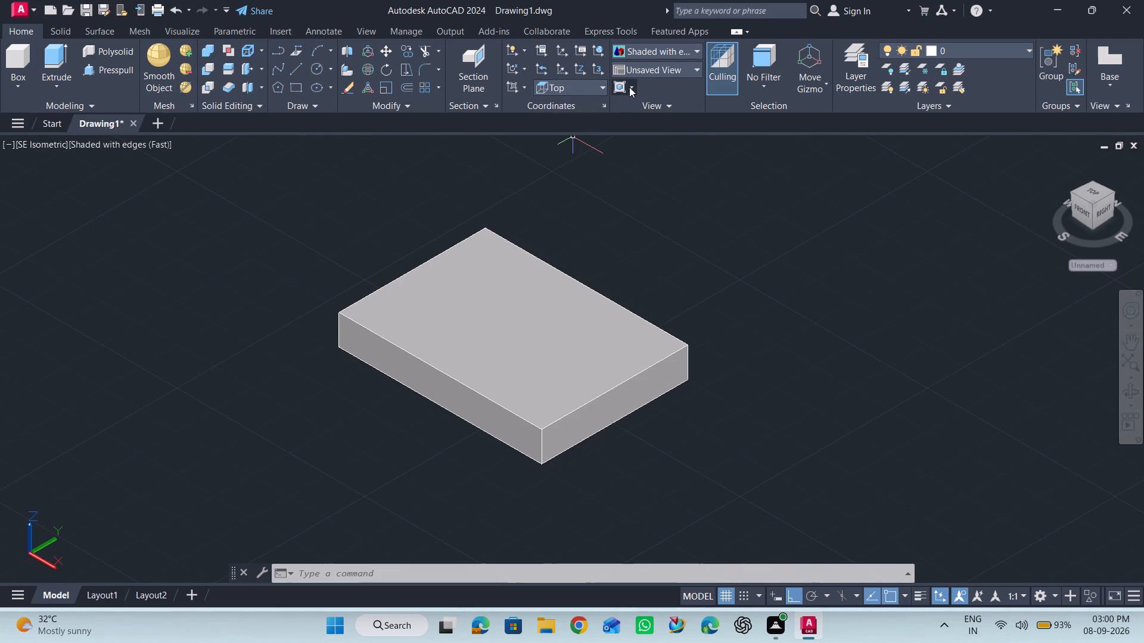
click(629, 87)
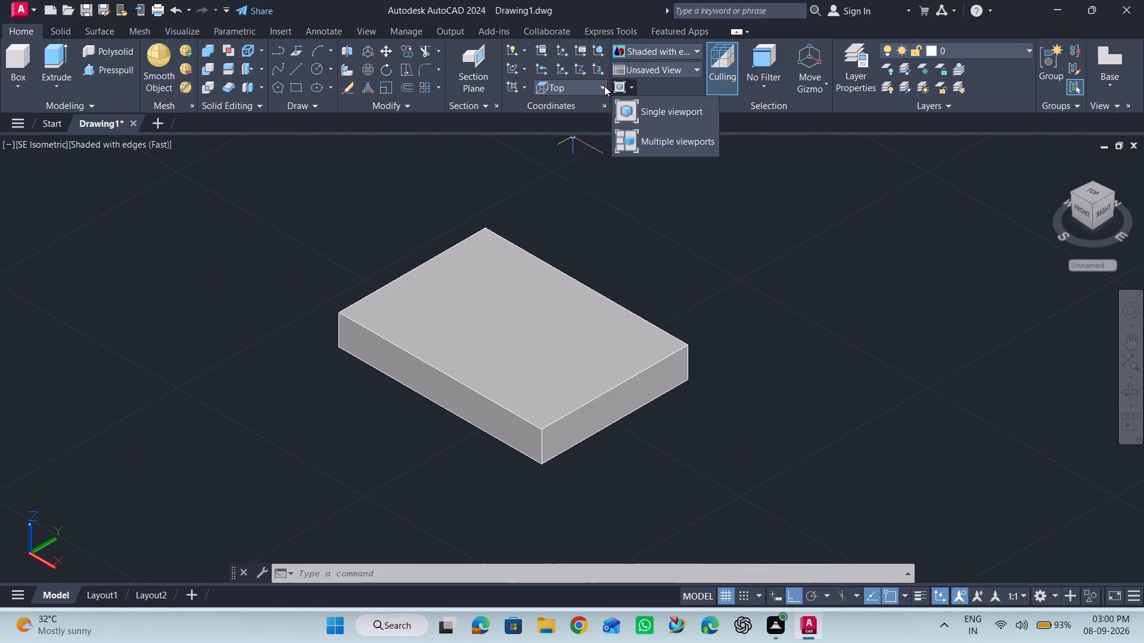
Set the current coordinate system (UCS) to World.
click(604, 86)
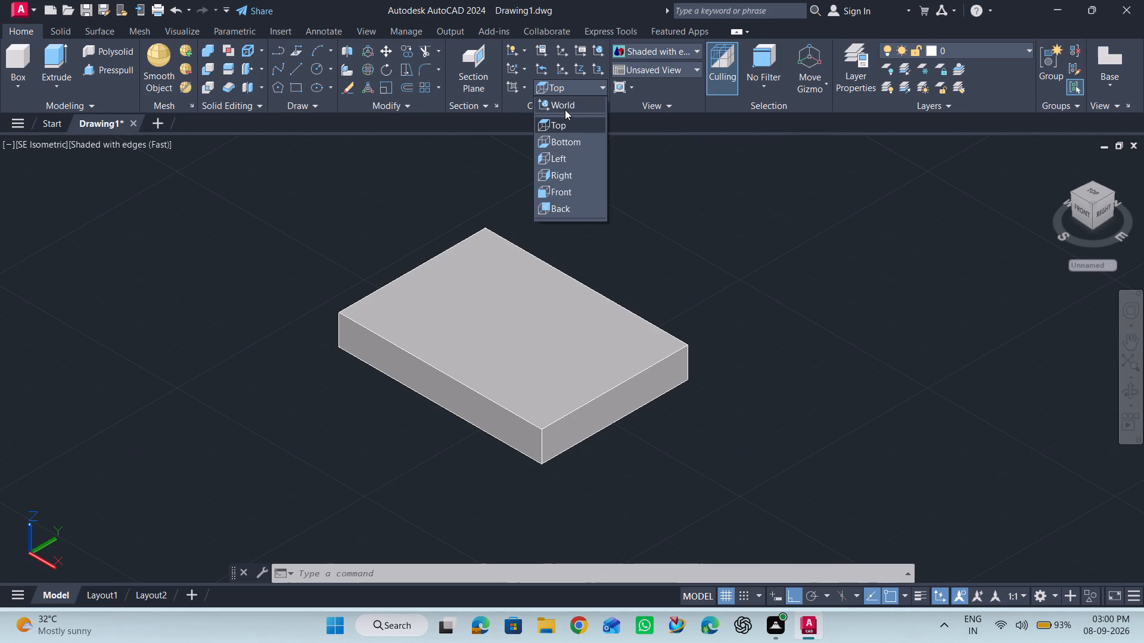
click(565, 110)
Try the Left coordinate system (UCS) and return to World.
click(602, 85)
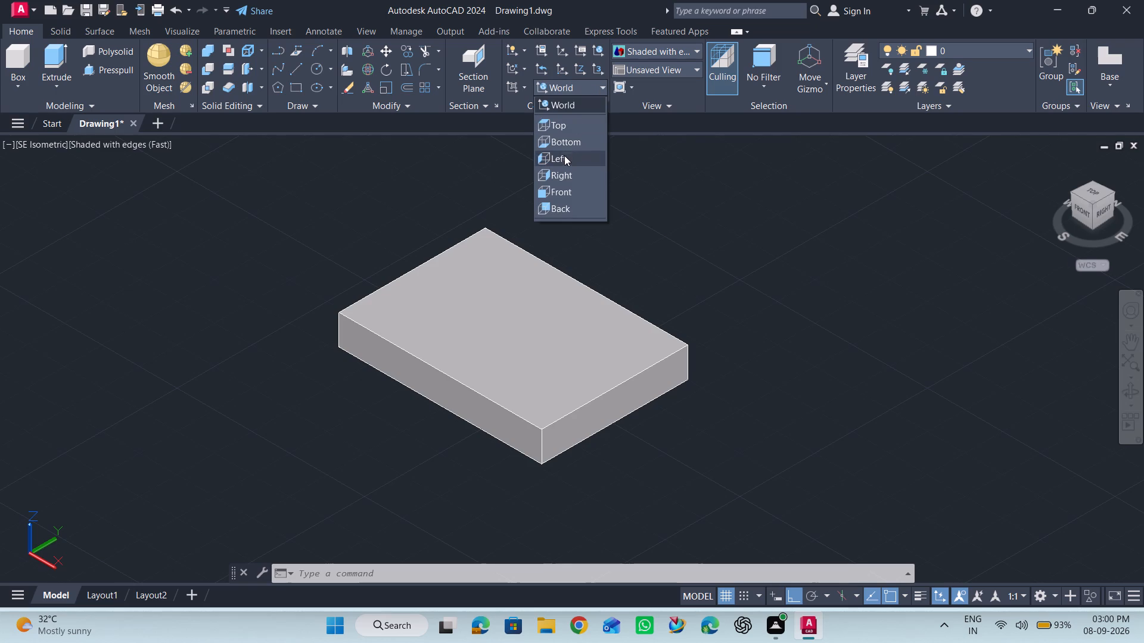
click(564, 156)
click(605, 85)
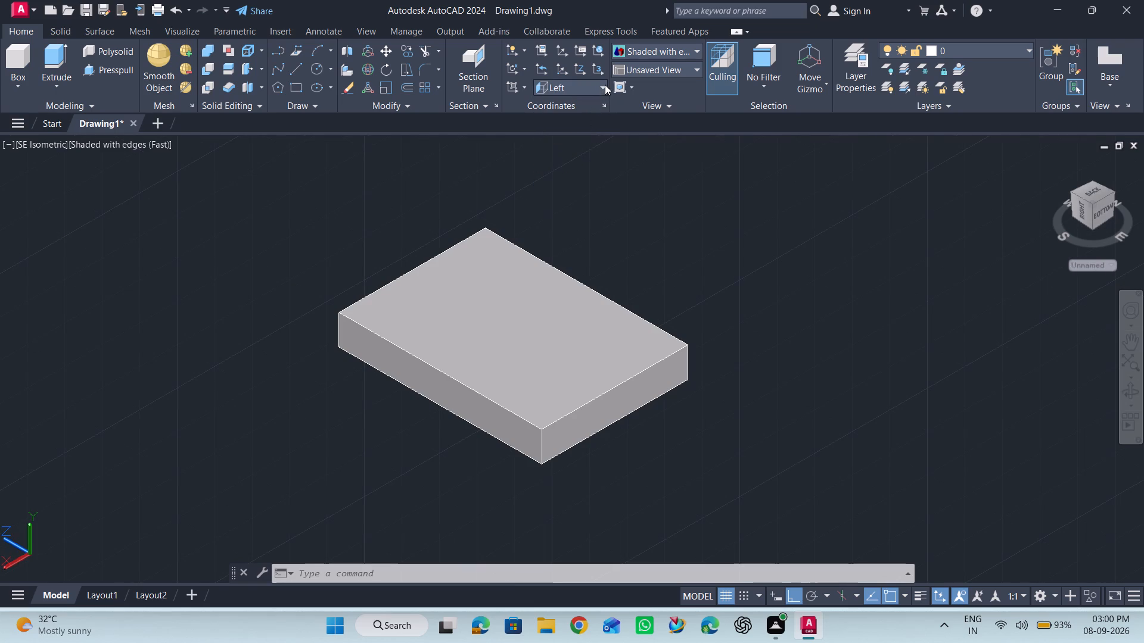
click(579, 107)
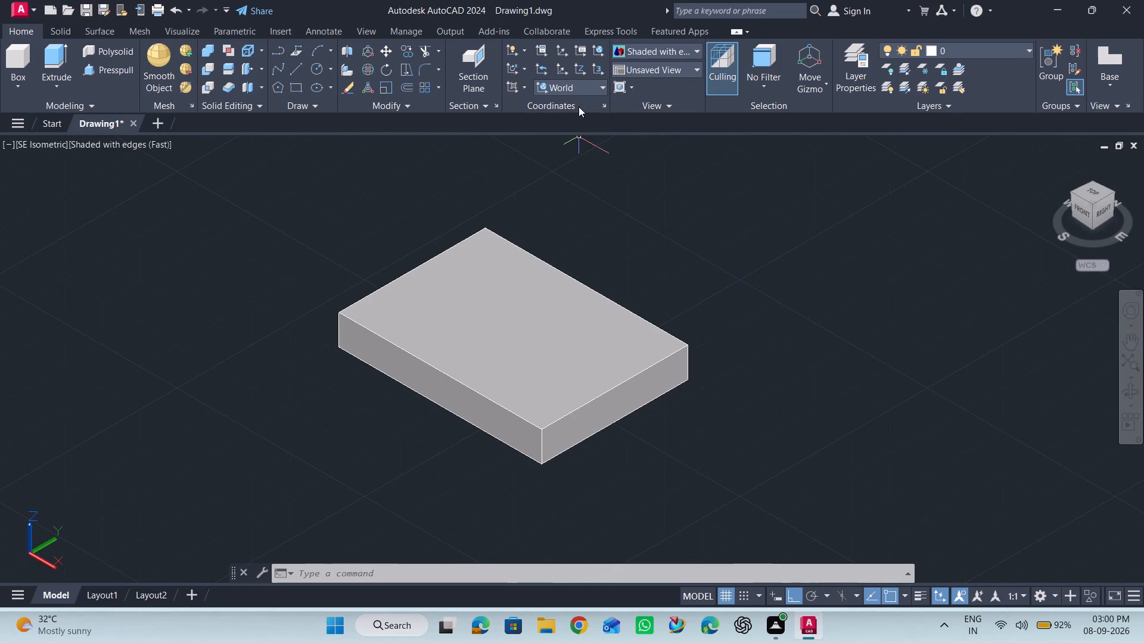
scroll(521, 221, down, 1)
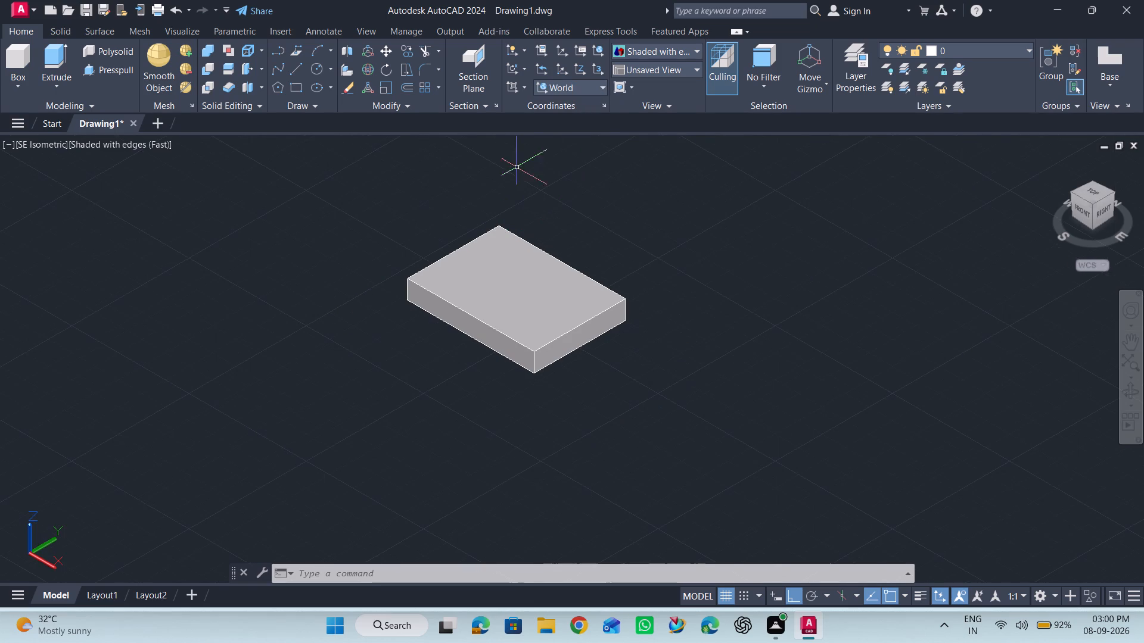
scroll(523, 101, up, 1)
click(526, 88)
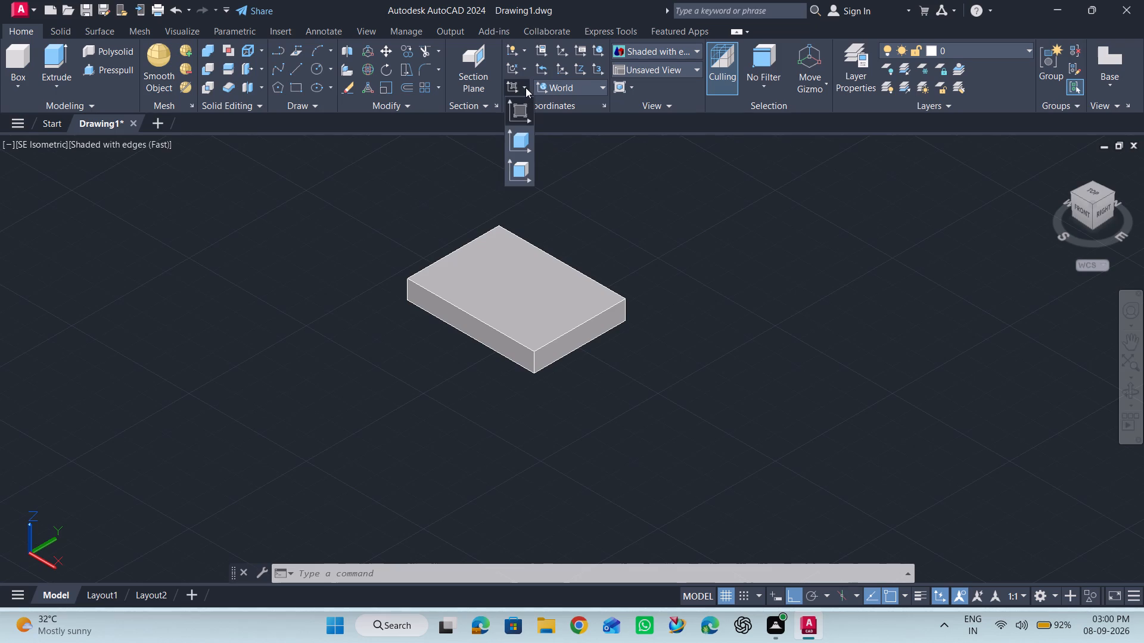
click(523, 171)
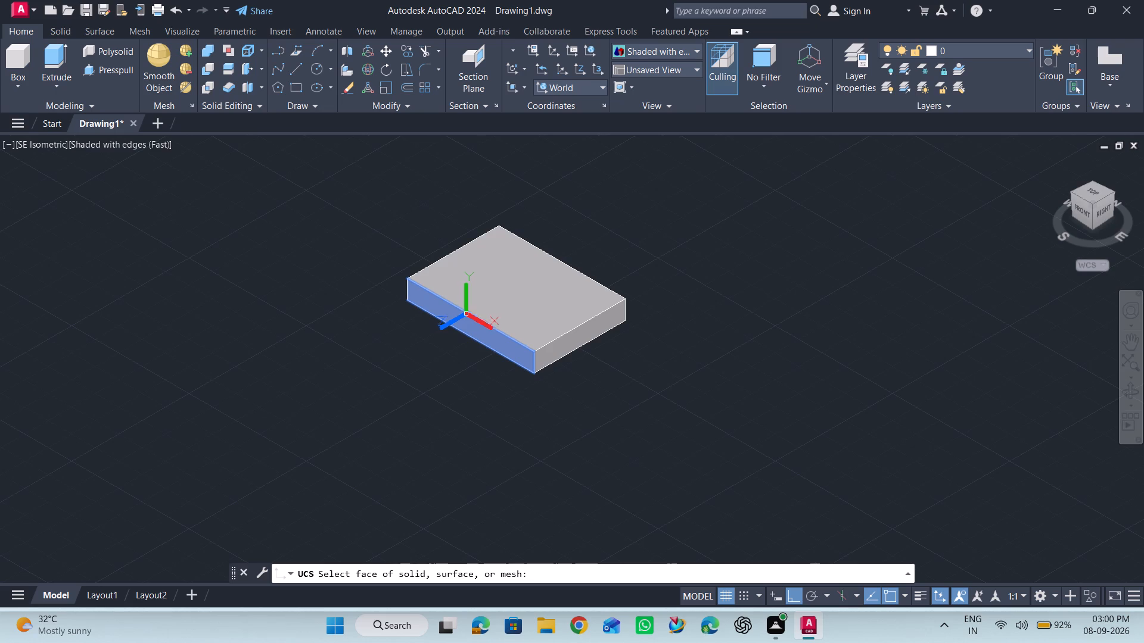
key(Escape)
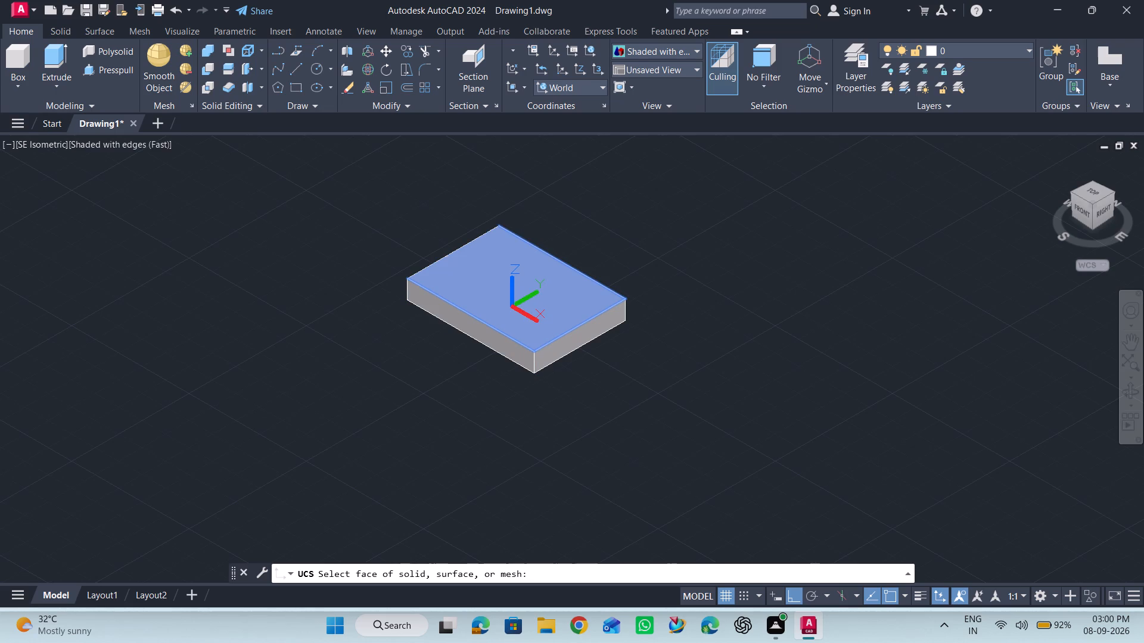
Draw a closed 54 by 31 rectangle from four straight lines on the block's top face, starting at its front corner.
scroll(567, 294, up, 1)
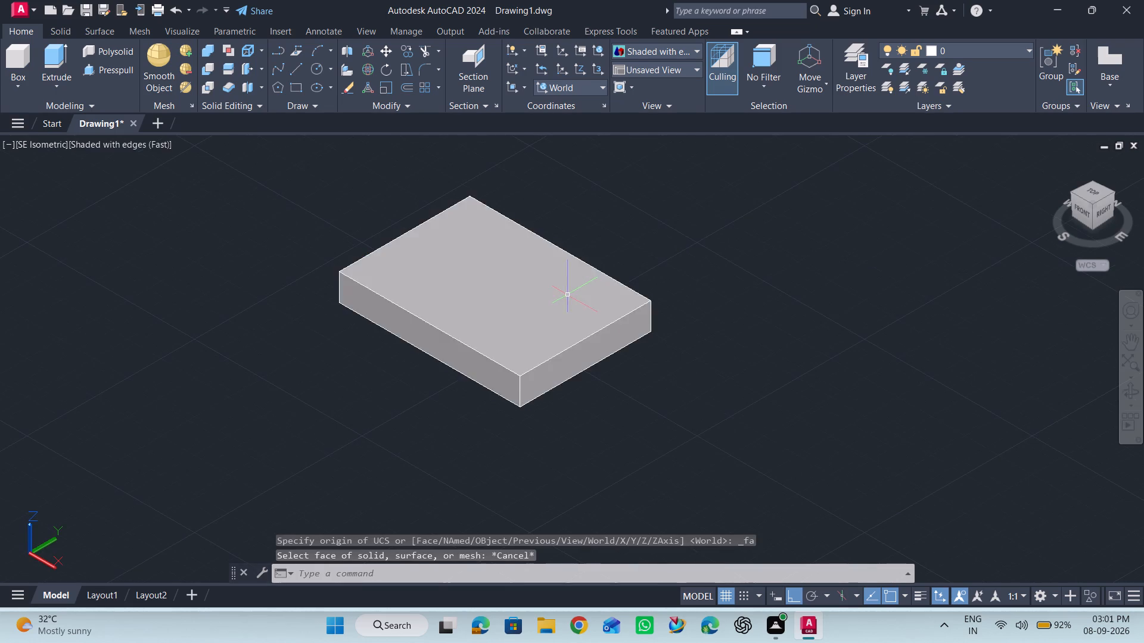
click(294, 65)
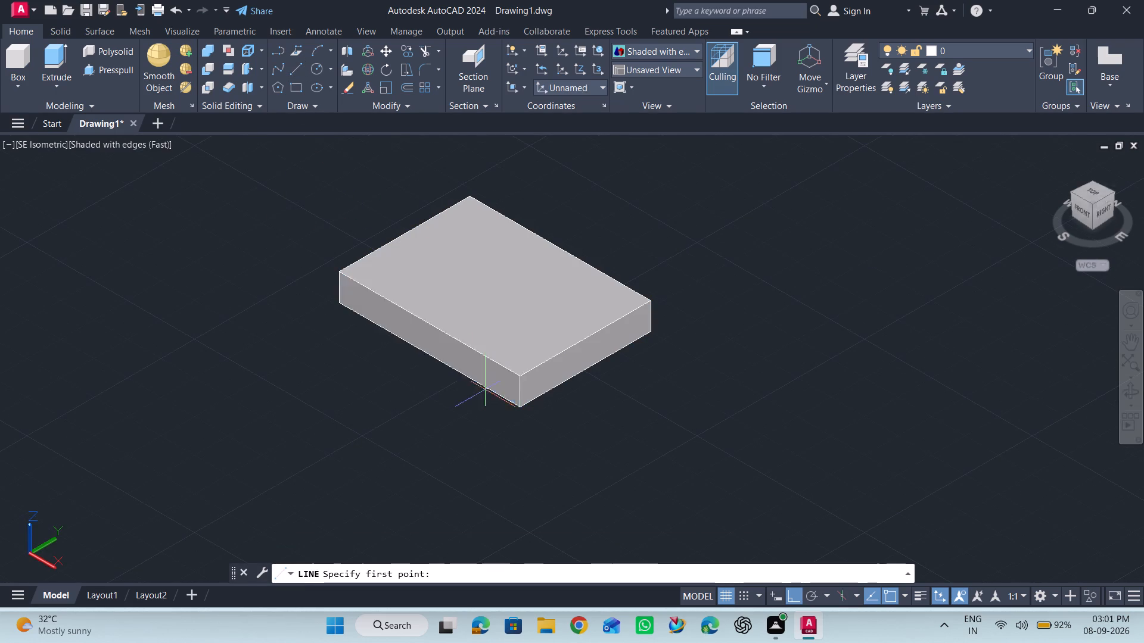
click(524, 373)
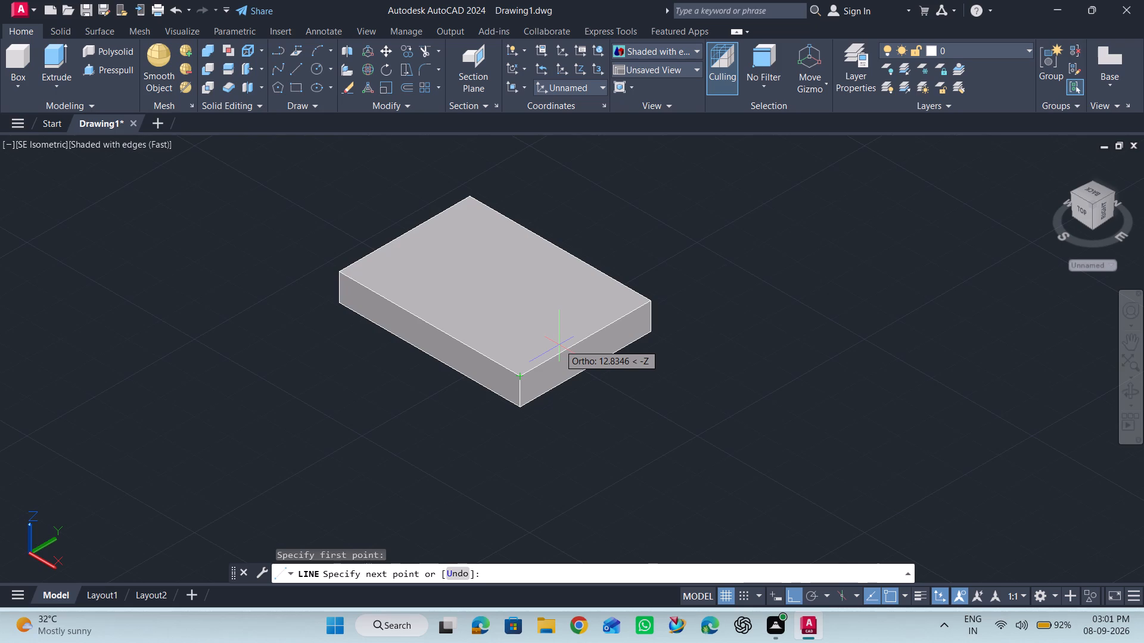
text(31)
key(Return)
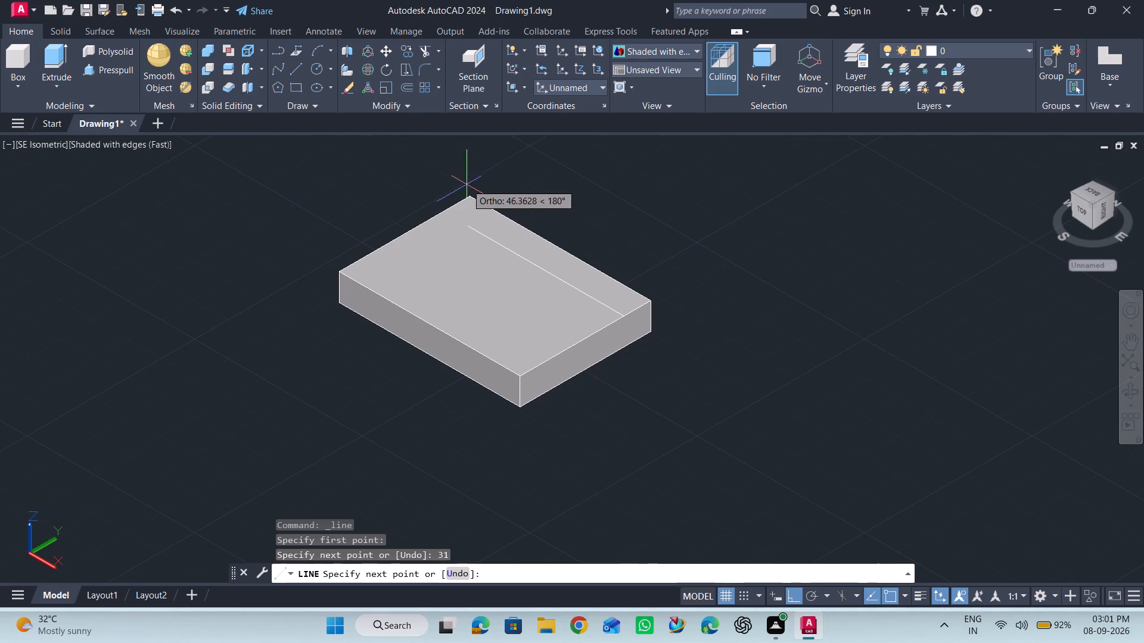
text(54)
key(Return)
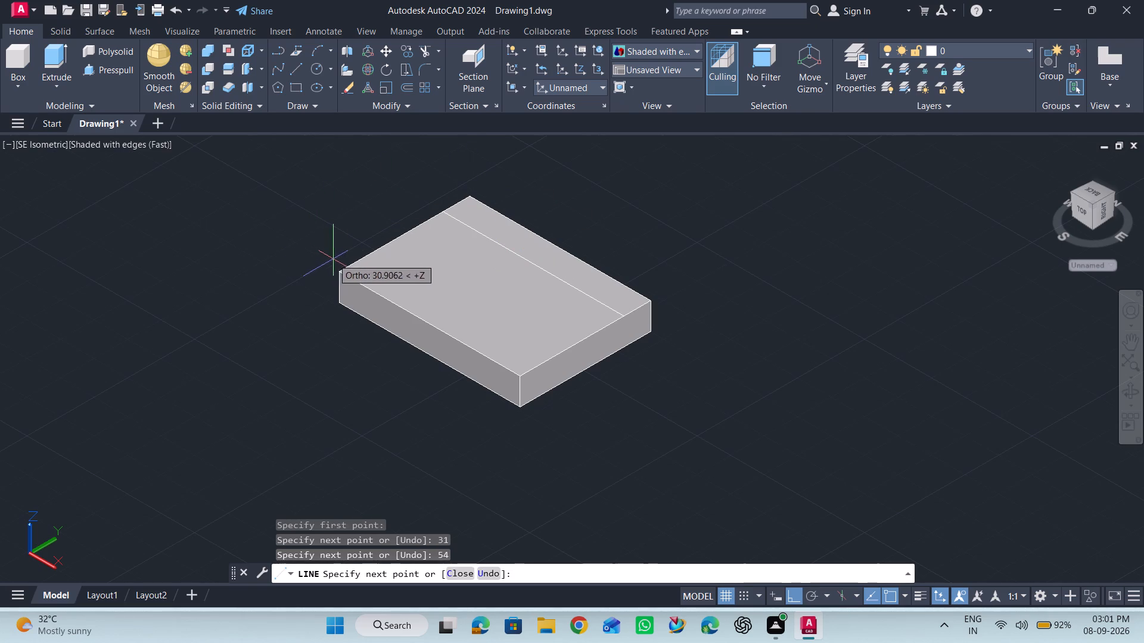
text(31)
key(Return)
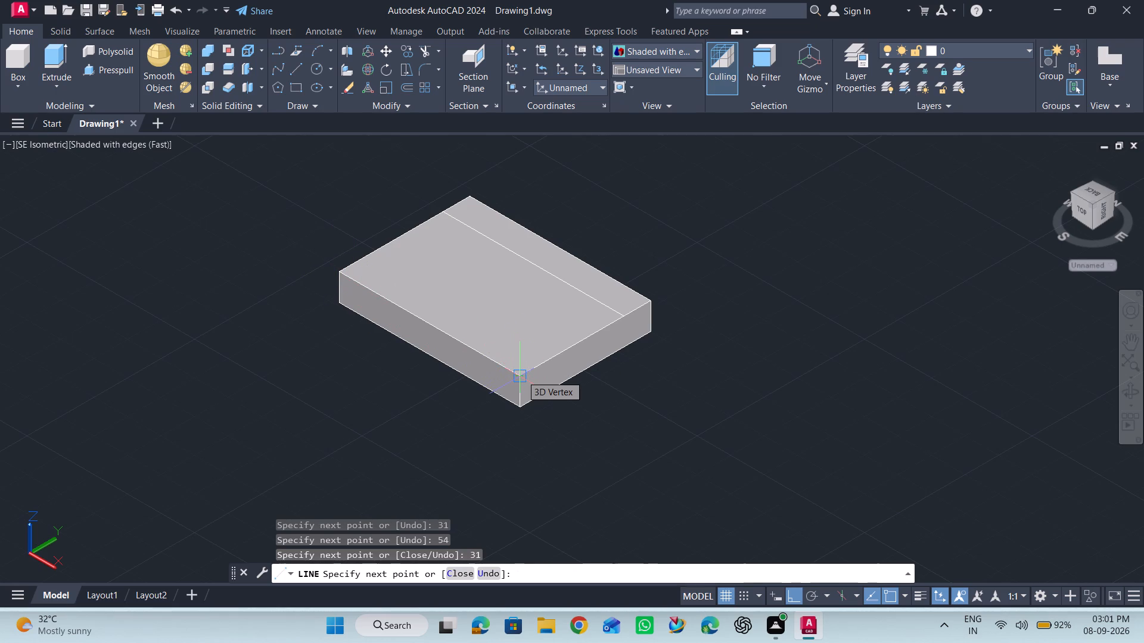
text(54)
key(Return)
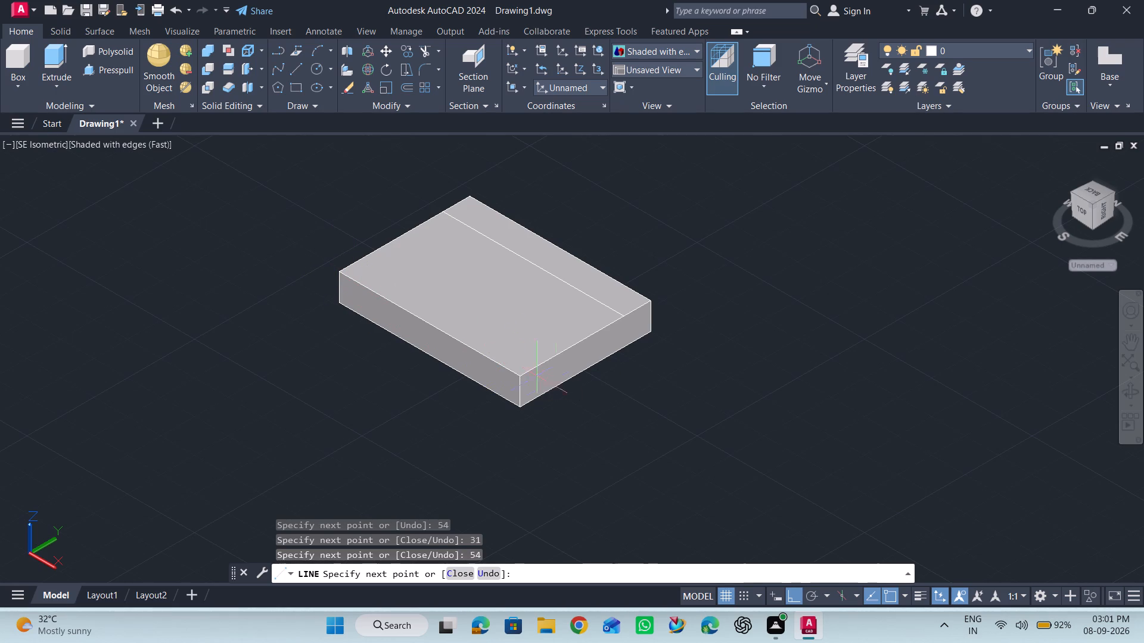
key(space)
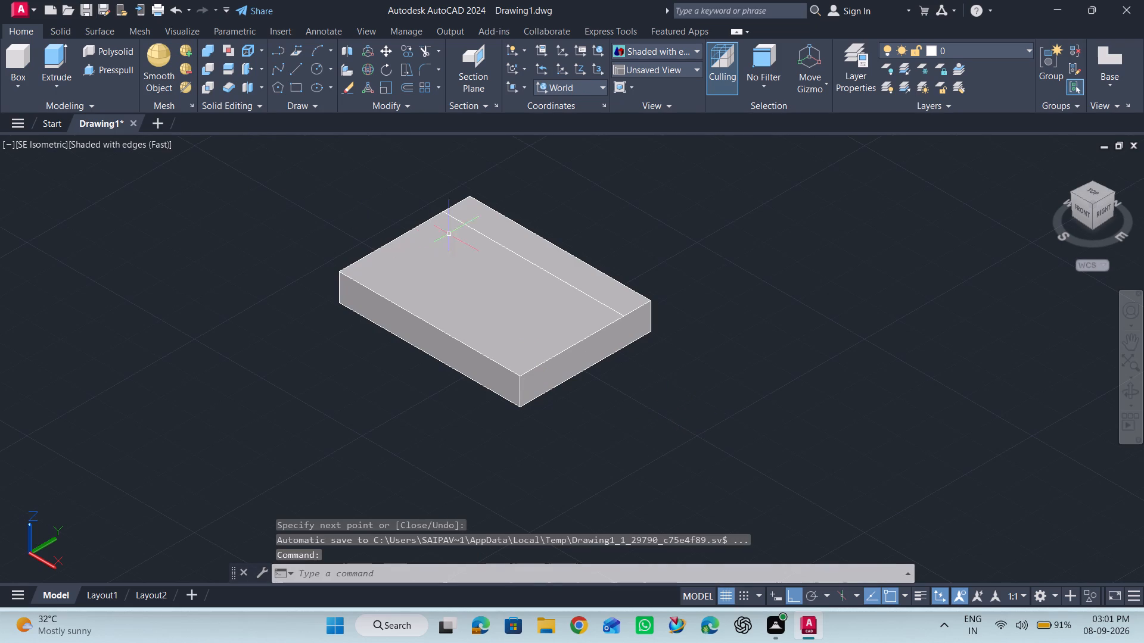
Change the visual style to 2D Wireframe.
click(689, 50)
click(648, 80)
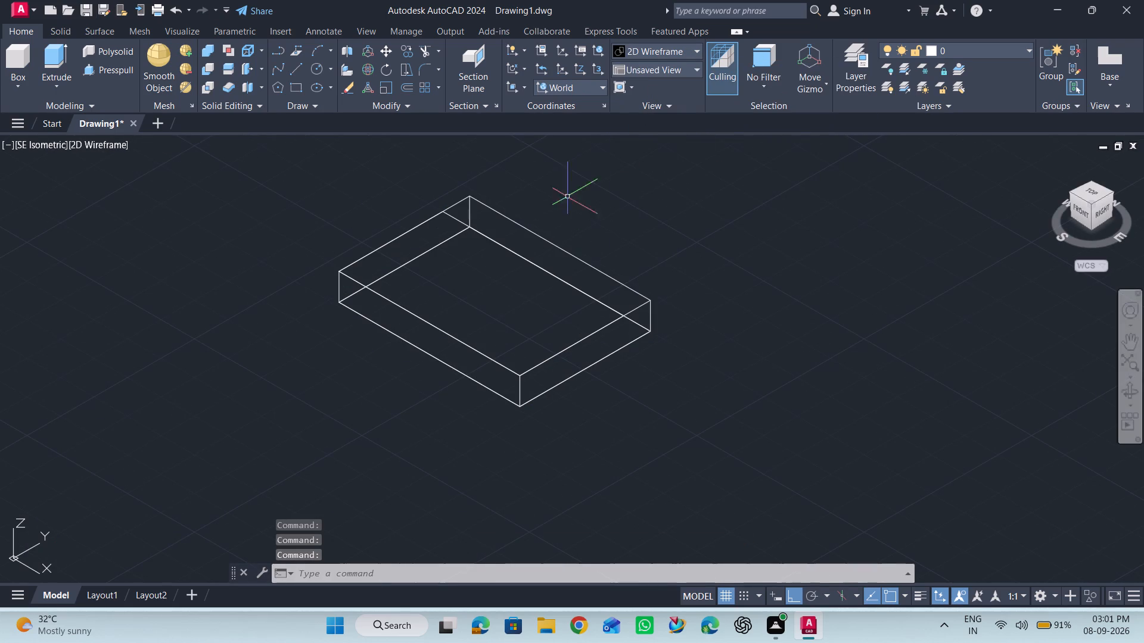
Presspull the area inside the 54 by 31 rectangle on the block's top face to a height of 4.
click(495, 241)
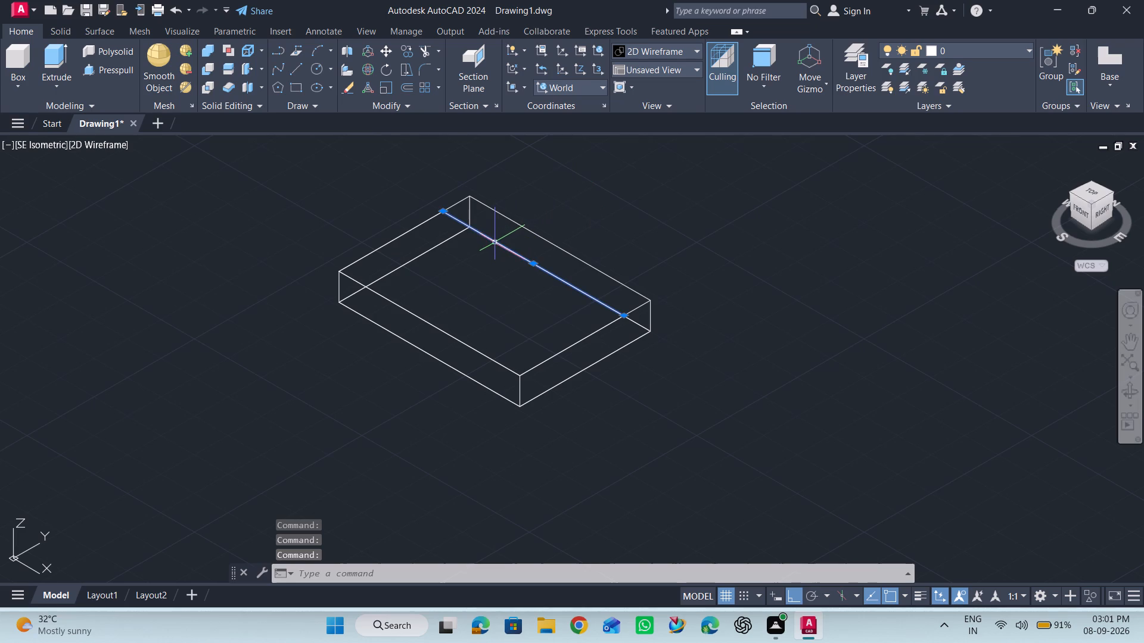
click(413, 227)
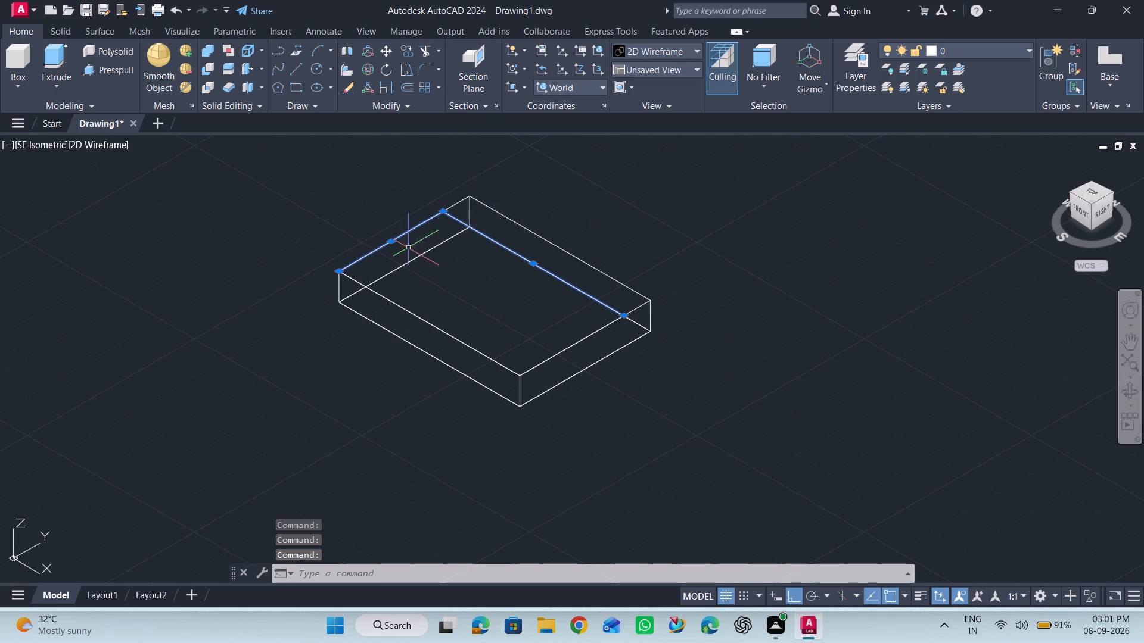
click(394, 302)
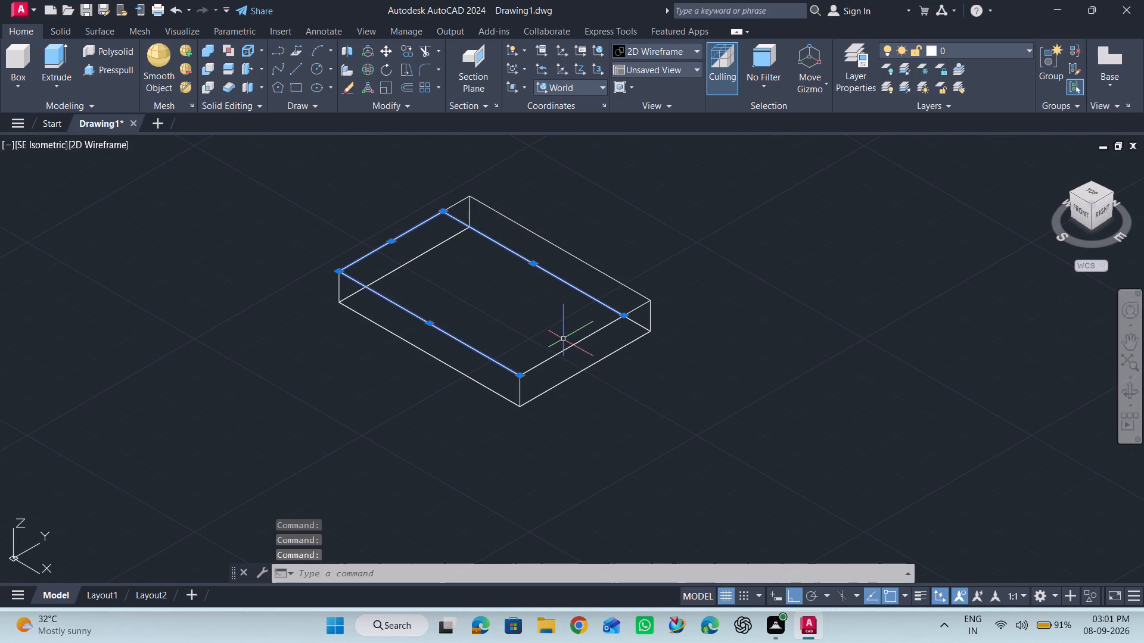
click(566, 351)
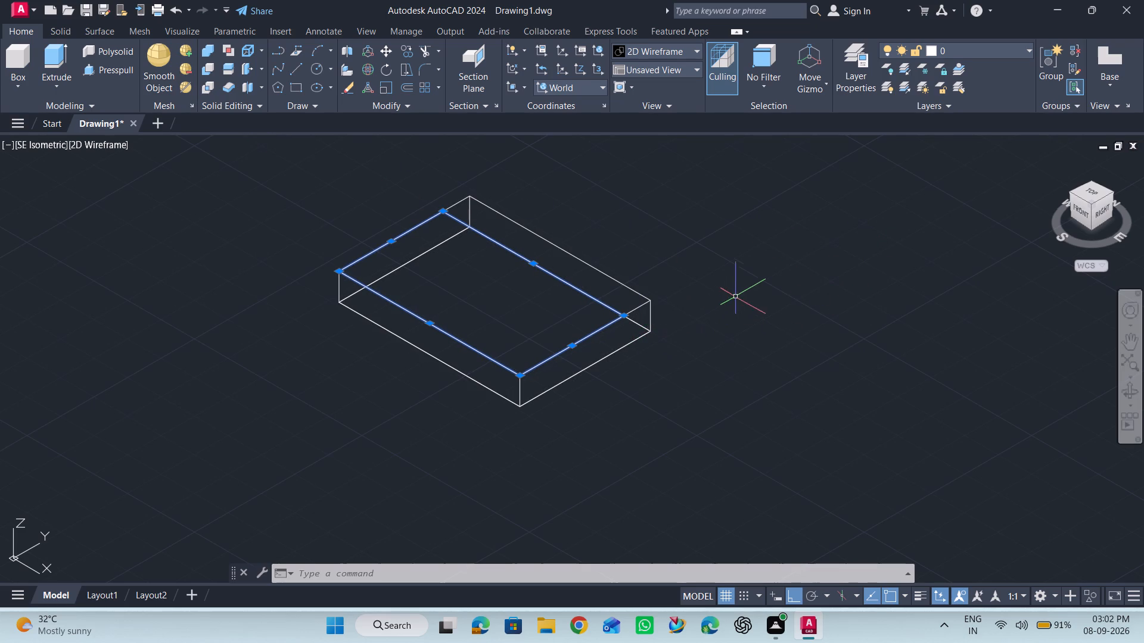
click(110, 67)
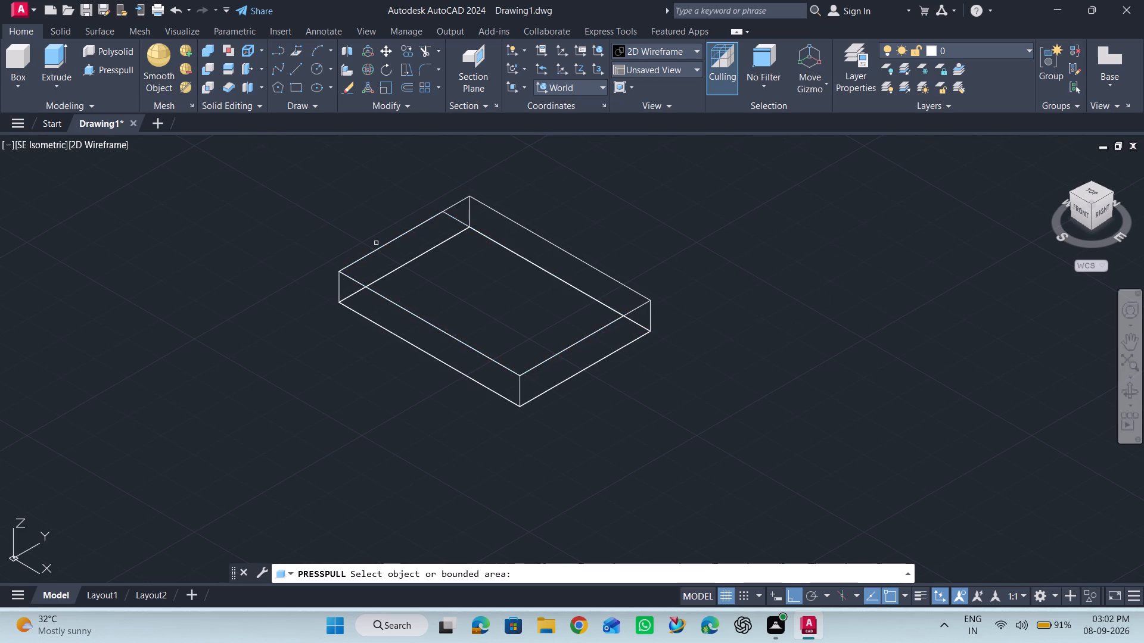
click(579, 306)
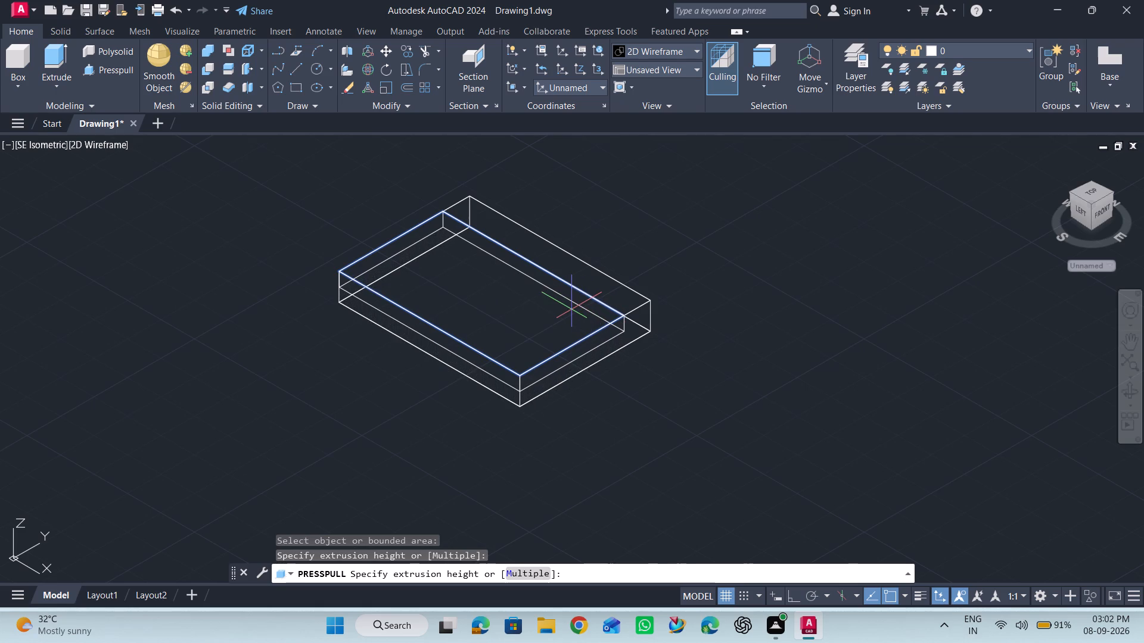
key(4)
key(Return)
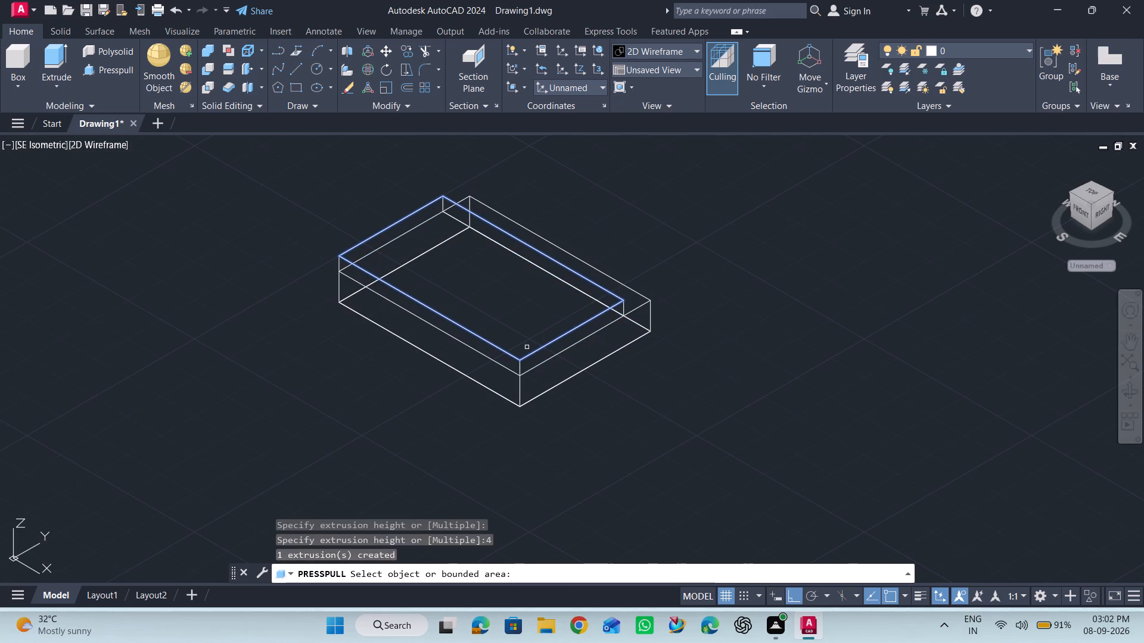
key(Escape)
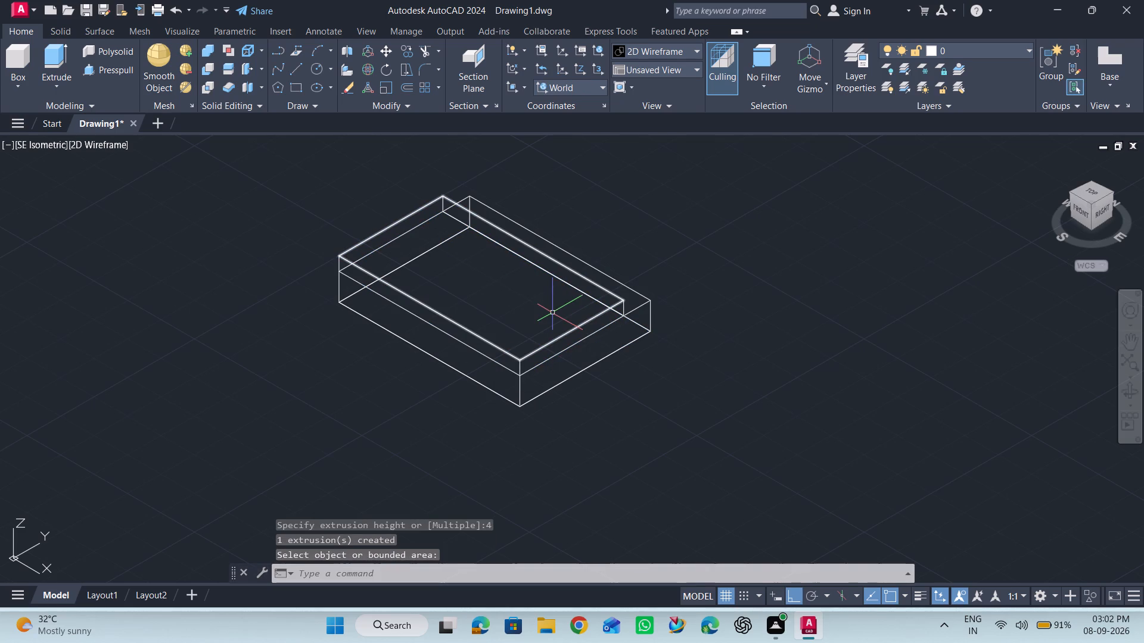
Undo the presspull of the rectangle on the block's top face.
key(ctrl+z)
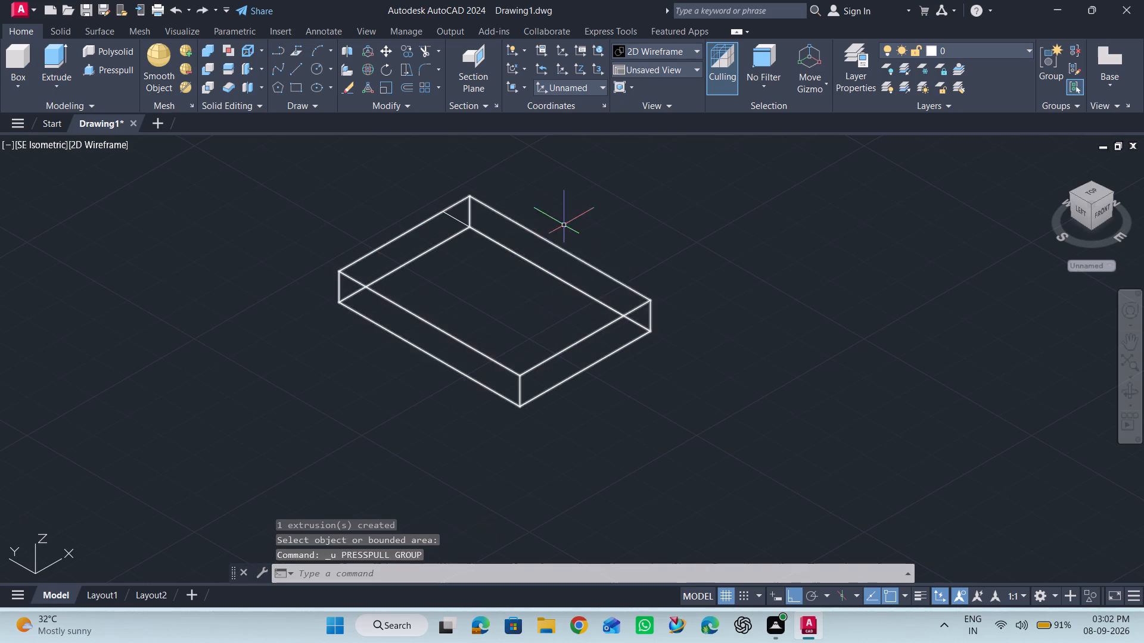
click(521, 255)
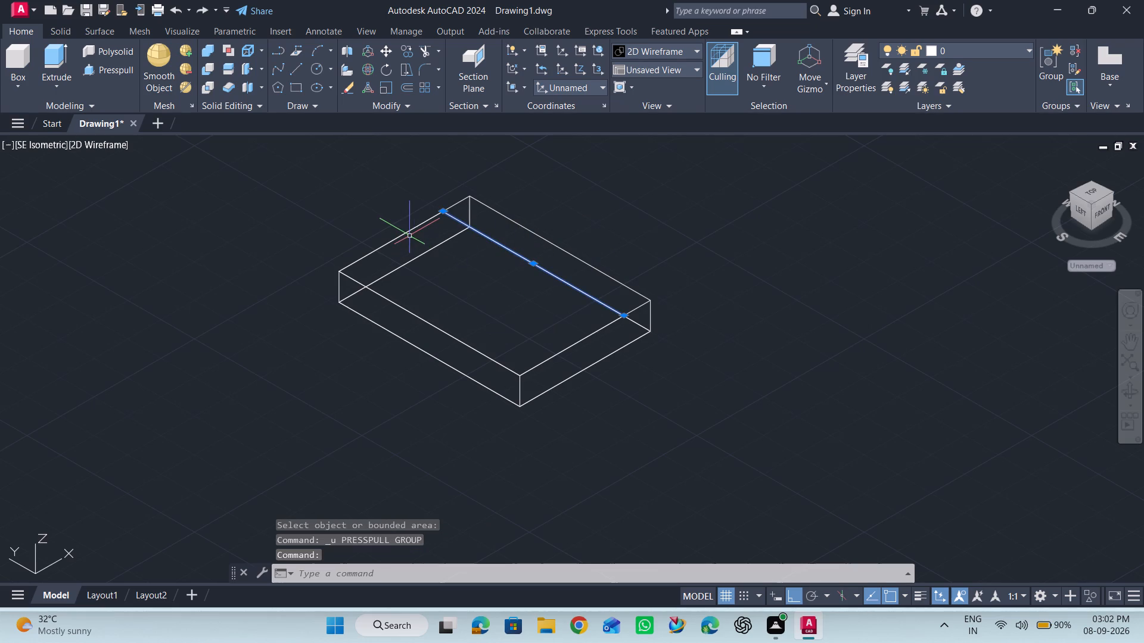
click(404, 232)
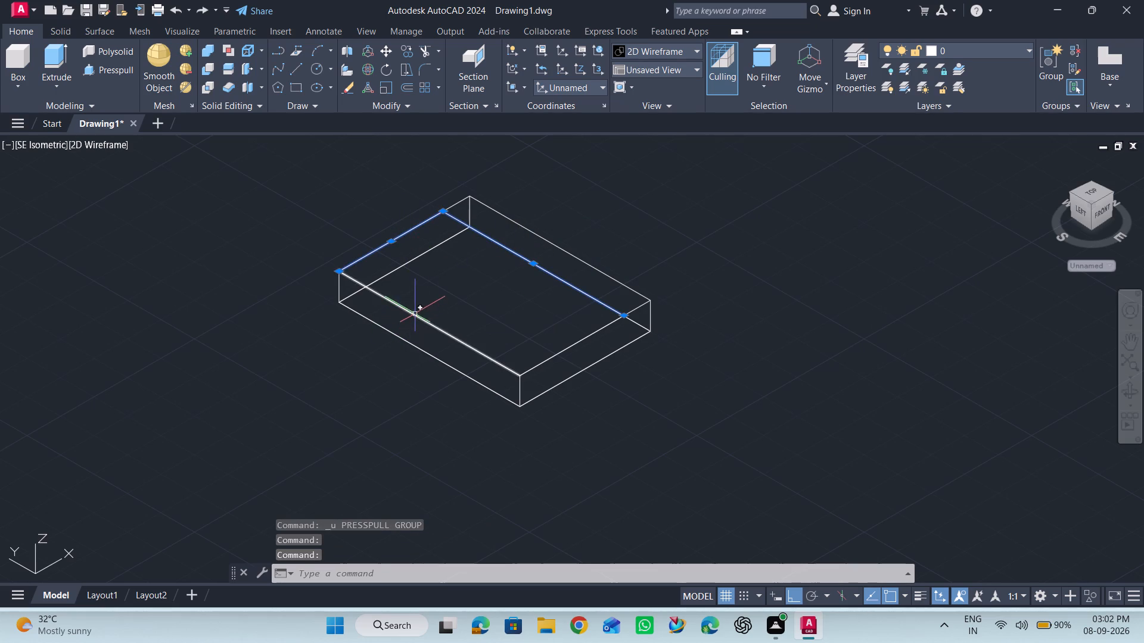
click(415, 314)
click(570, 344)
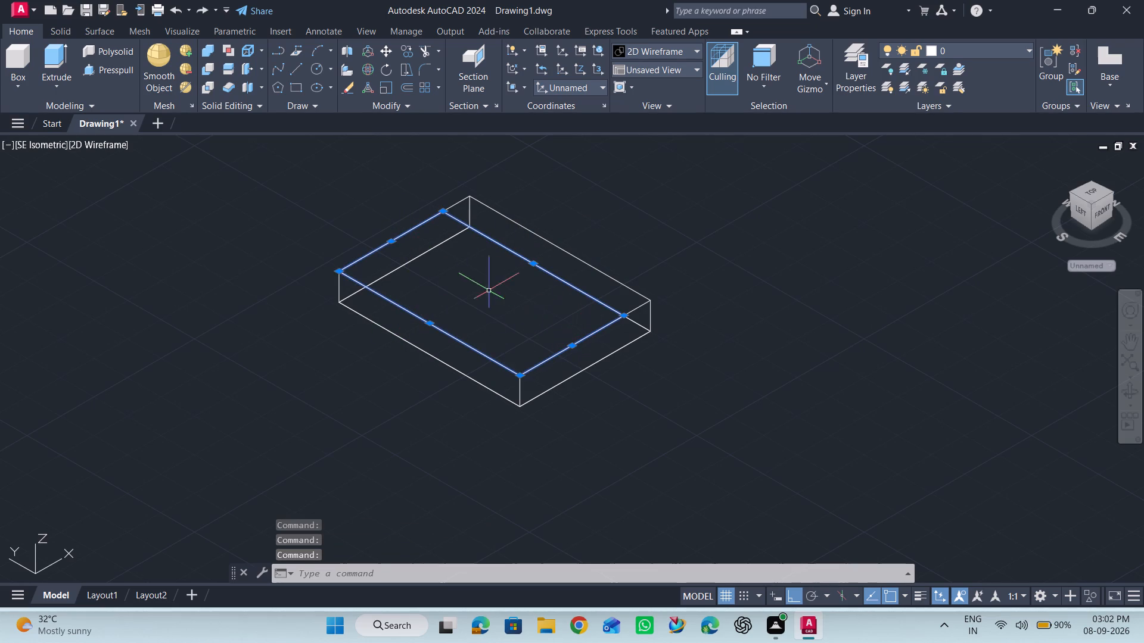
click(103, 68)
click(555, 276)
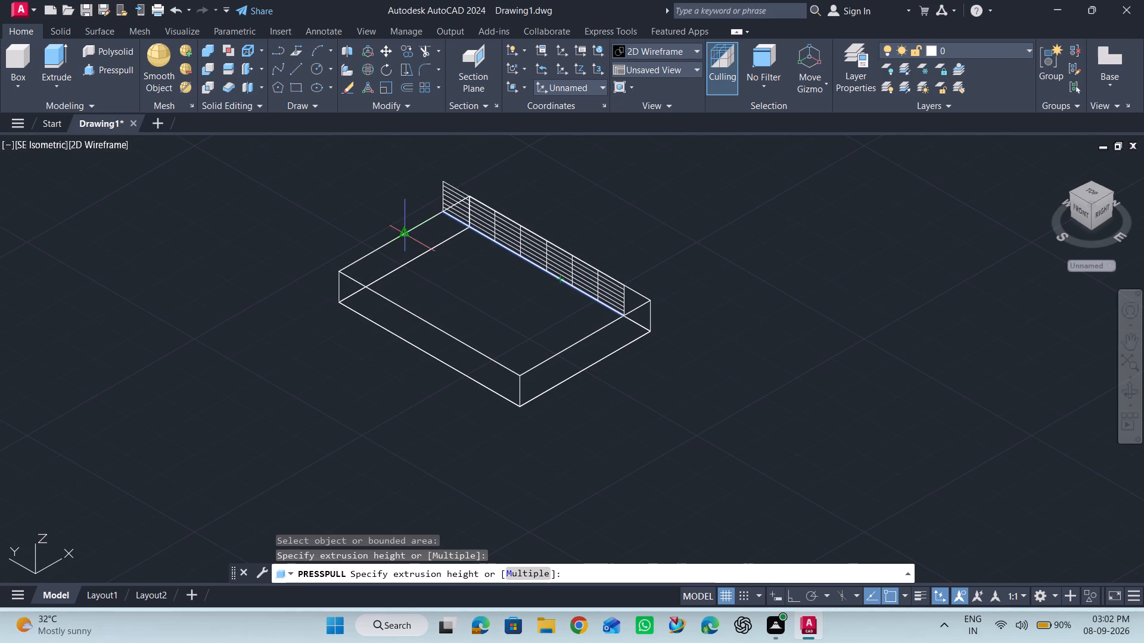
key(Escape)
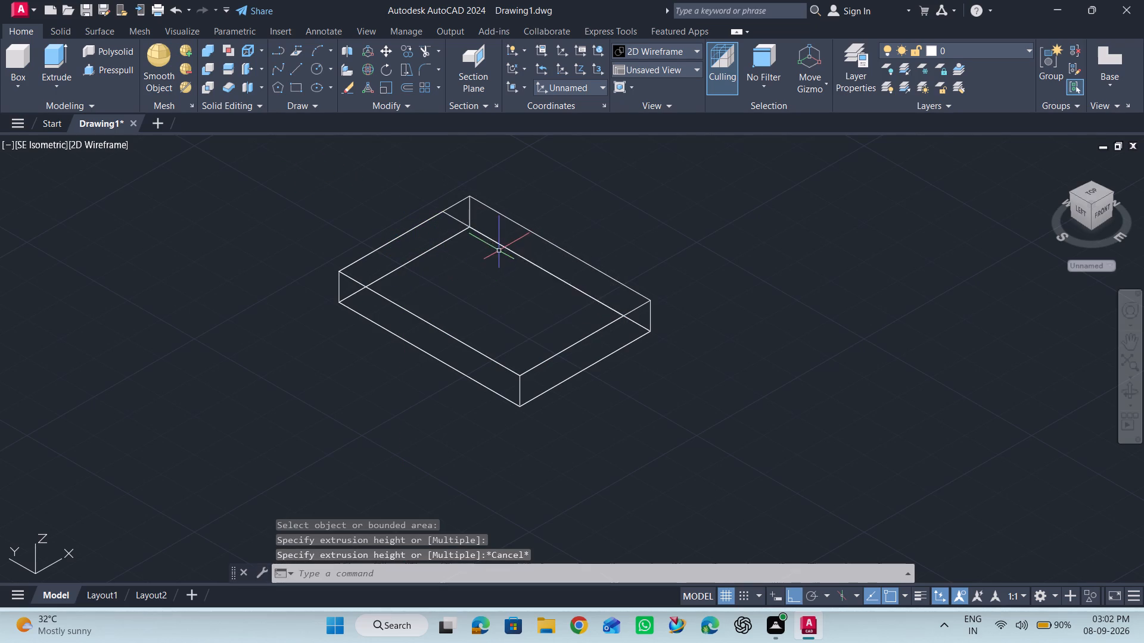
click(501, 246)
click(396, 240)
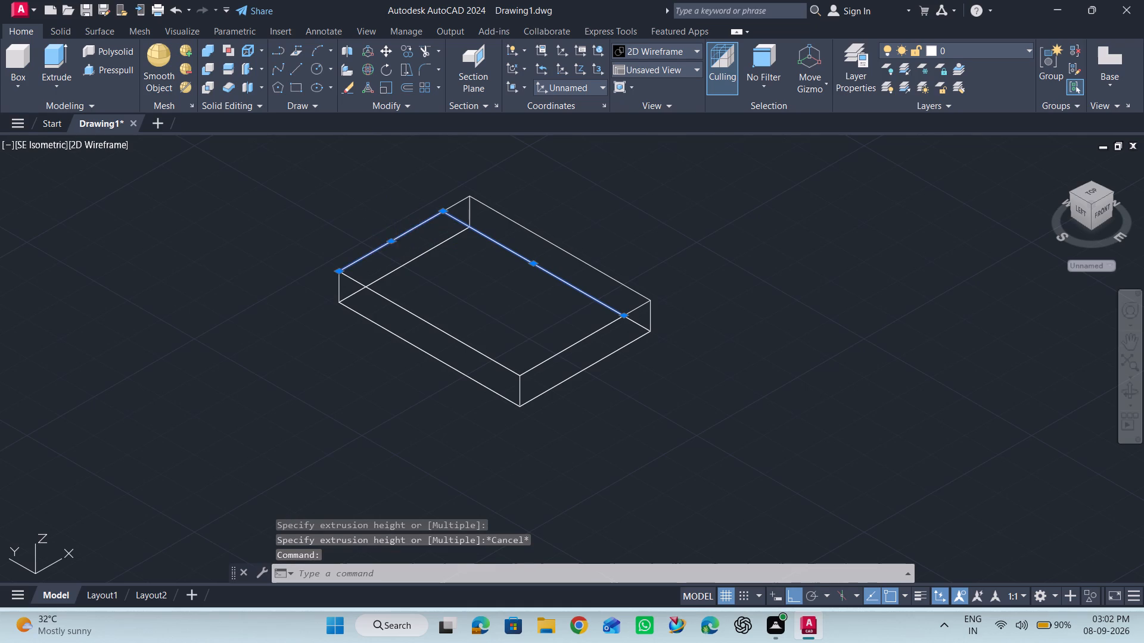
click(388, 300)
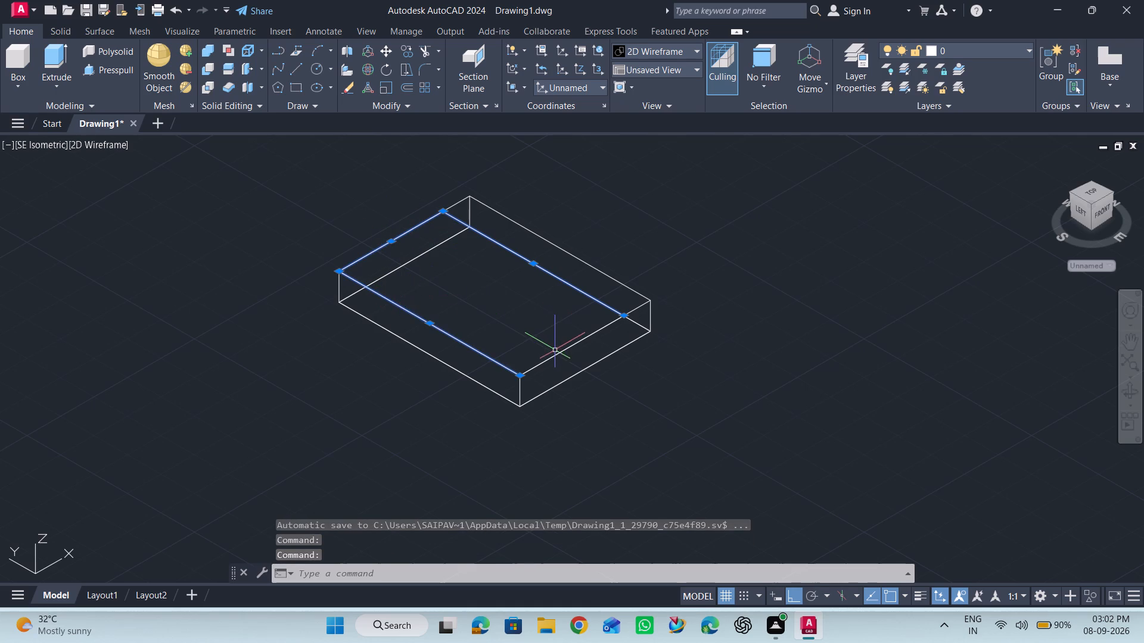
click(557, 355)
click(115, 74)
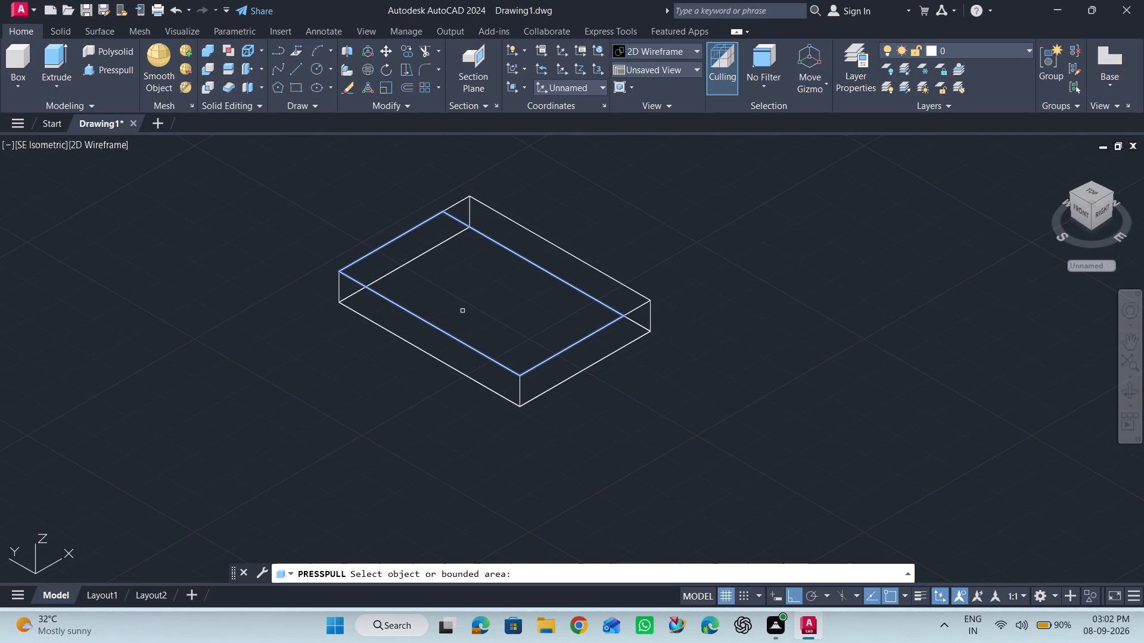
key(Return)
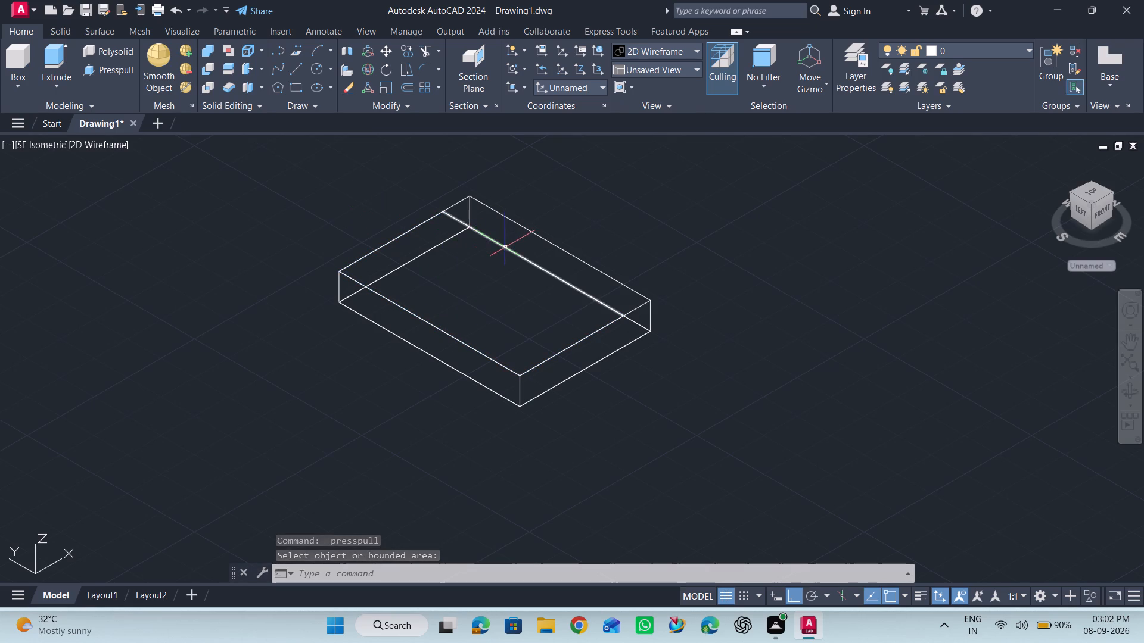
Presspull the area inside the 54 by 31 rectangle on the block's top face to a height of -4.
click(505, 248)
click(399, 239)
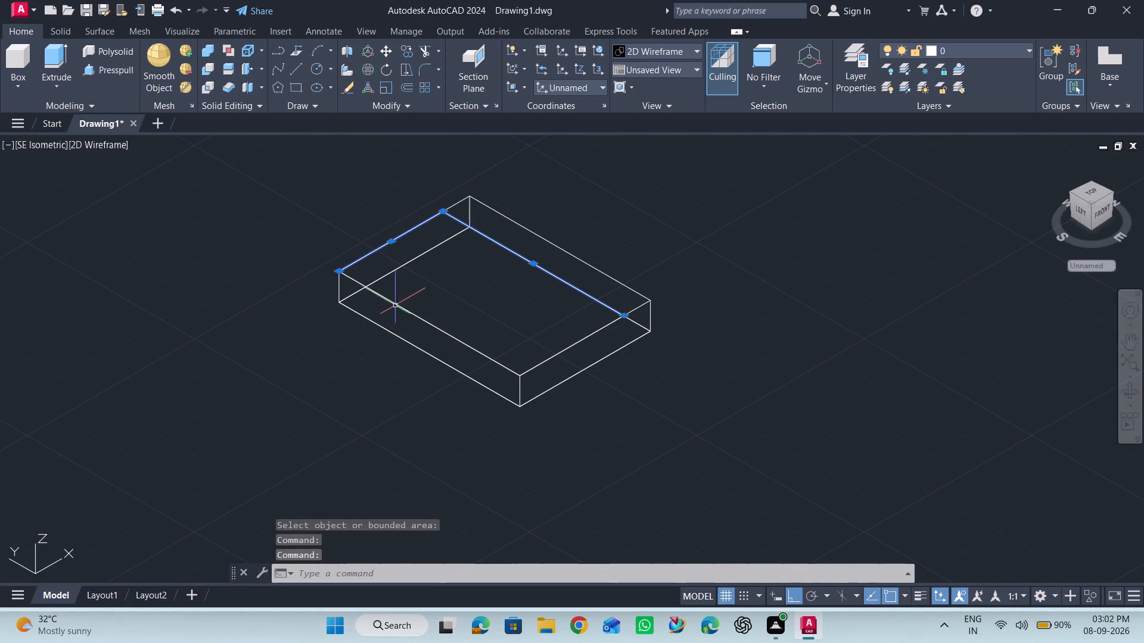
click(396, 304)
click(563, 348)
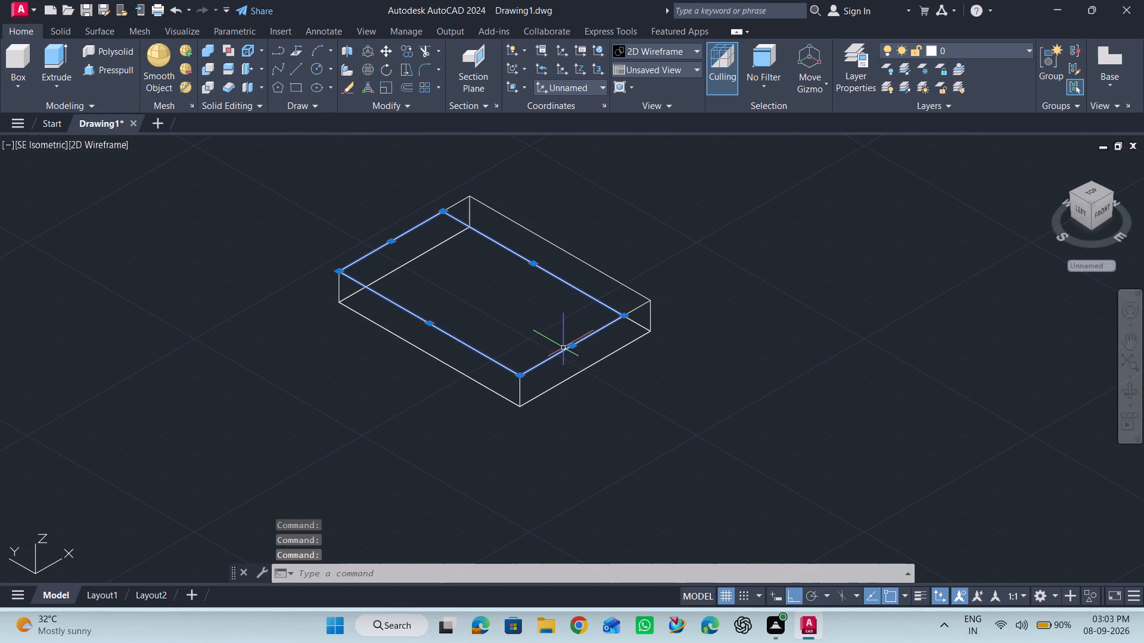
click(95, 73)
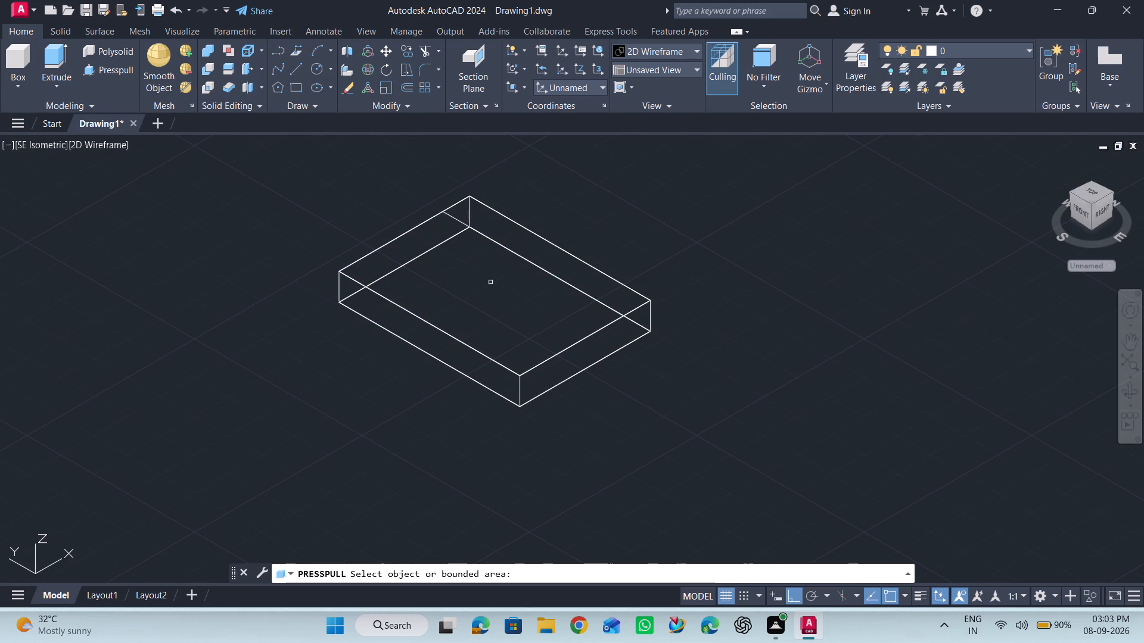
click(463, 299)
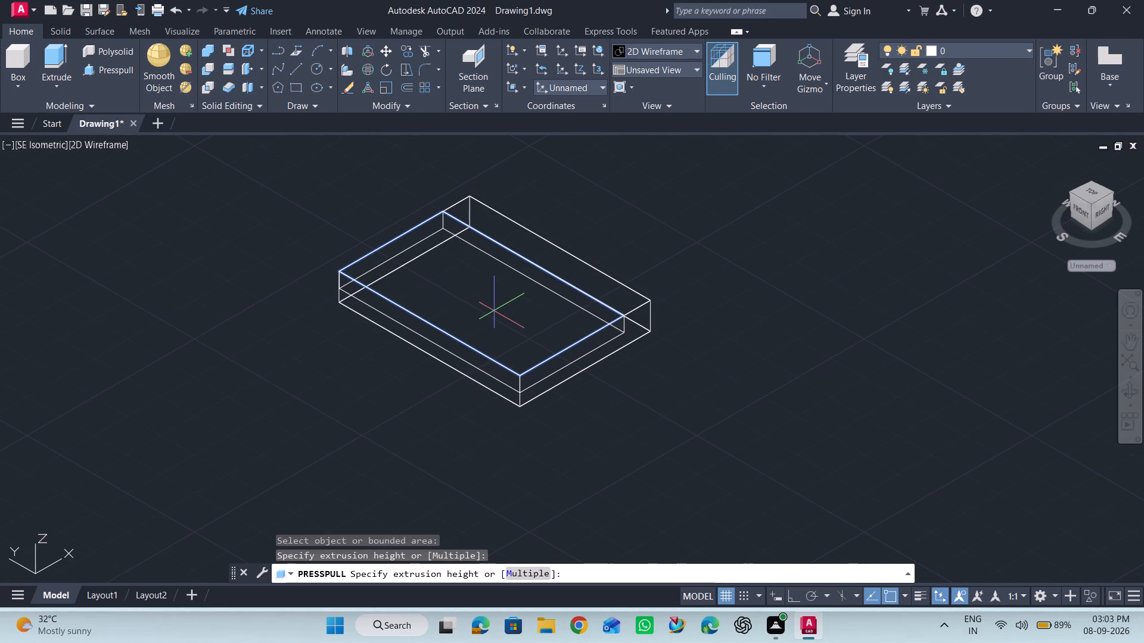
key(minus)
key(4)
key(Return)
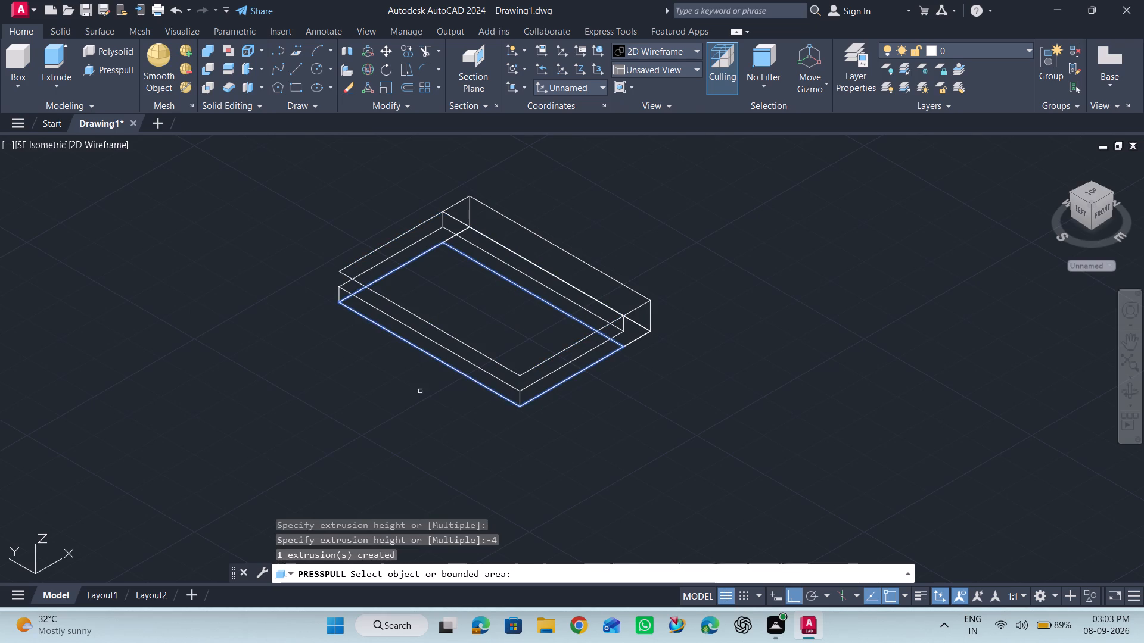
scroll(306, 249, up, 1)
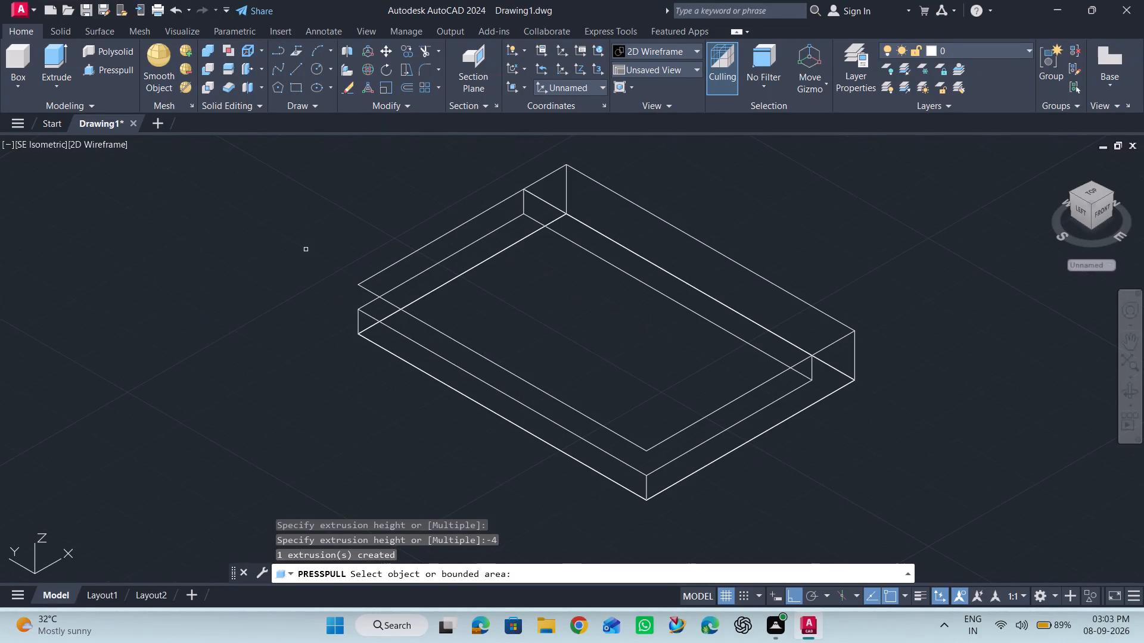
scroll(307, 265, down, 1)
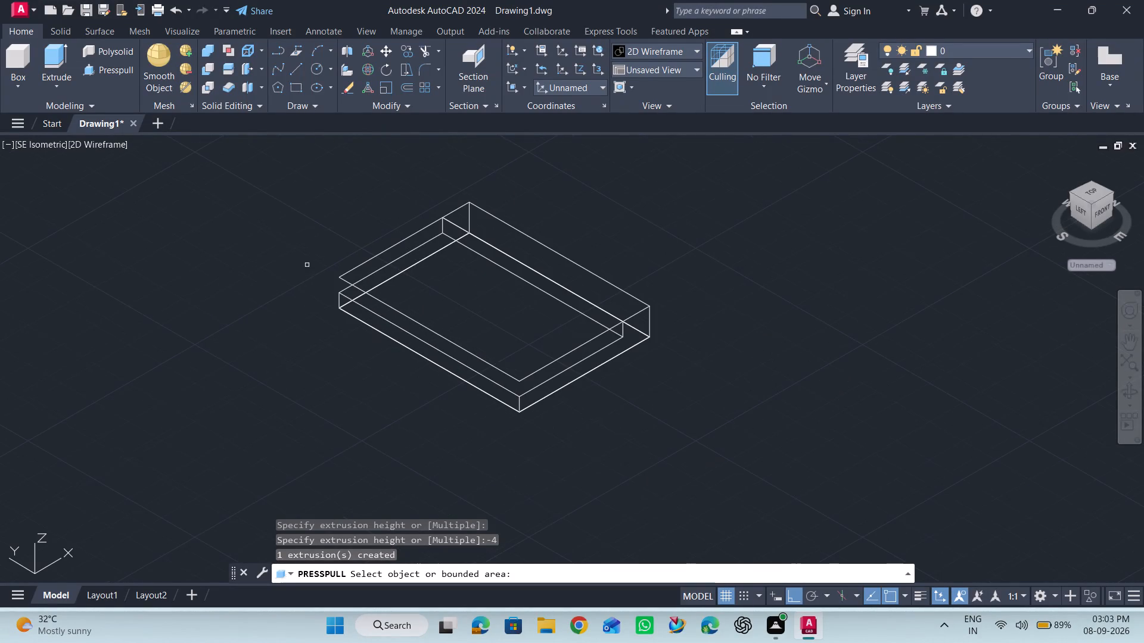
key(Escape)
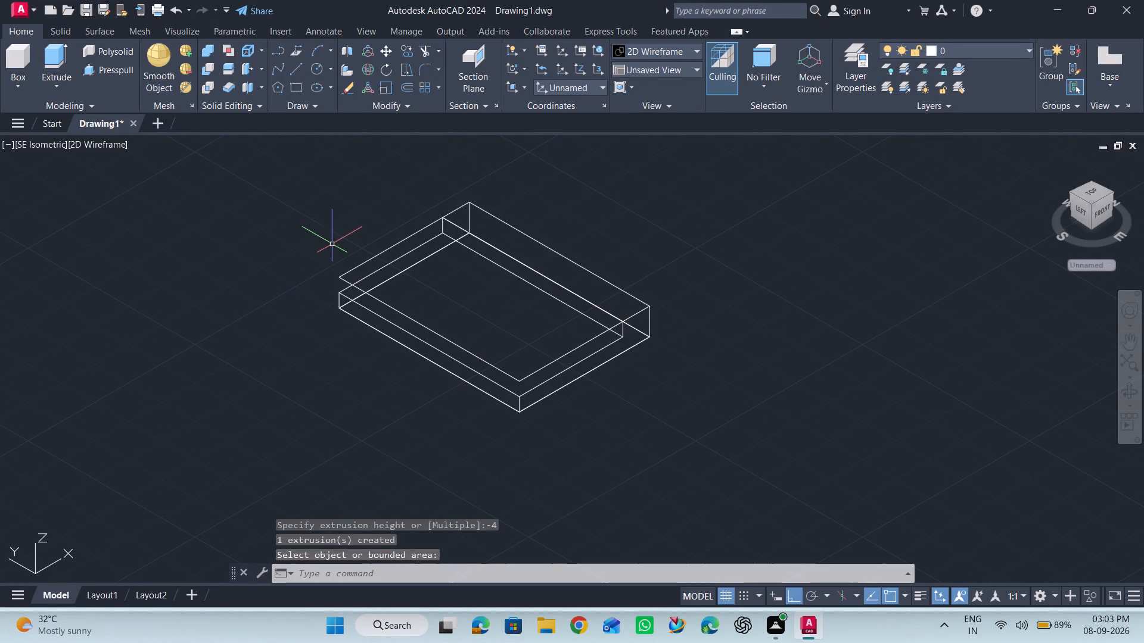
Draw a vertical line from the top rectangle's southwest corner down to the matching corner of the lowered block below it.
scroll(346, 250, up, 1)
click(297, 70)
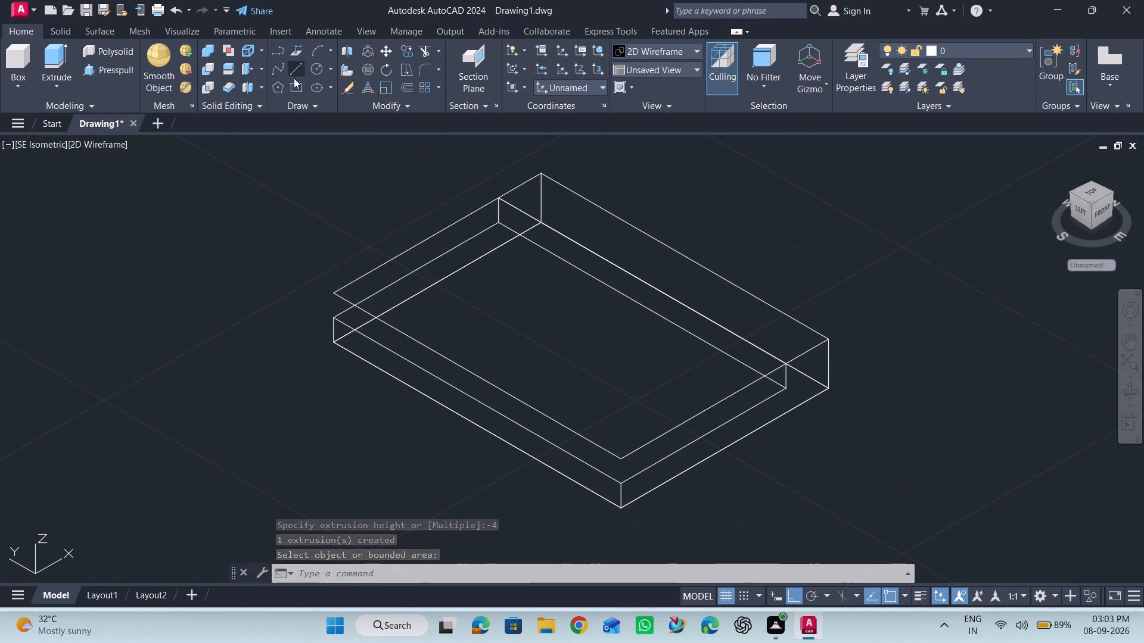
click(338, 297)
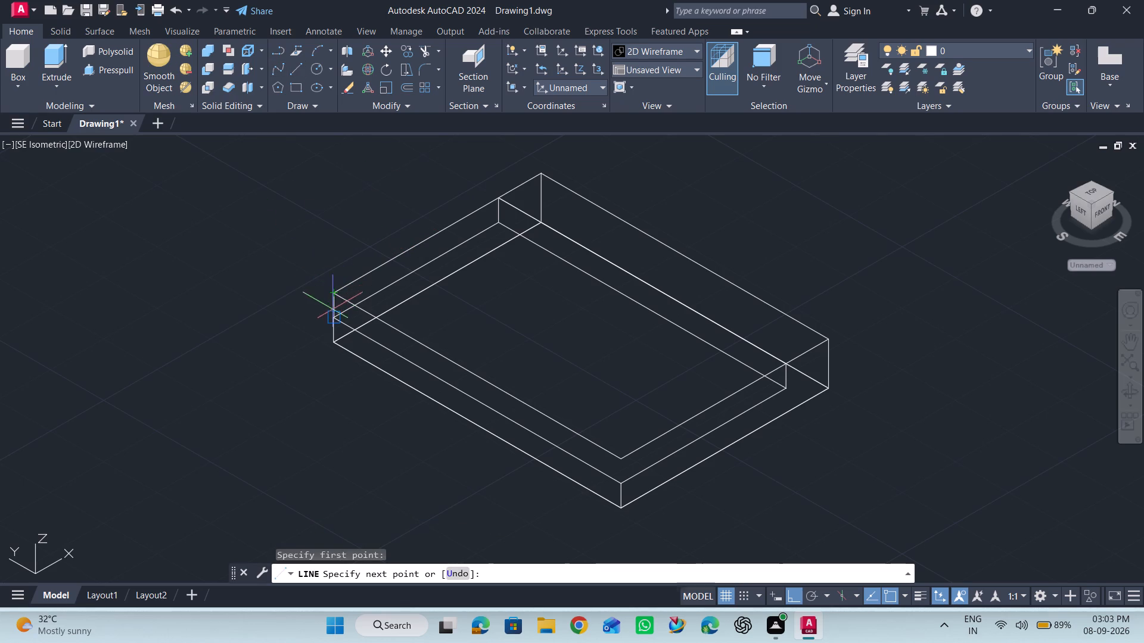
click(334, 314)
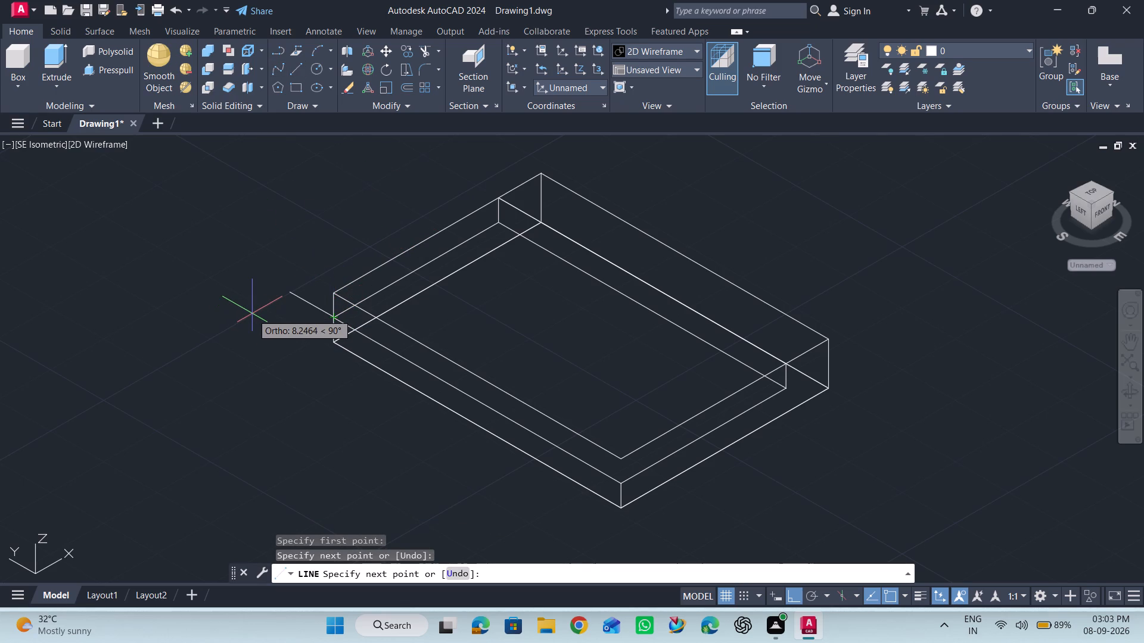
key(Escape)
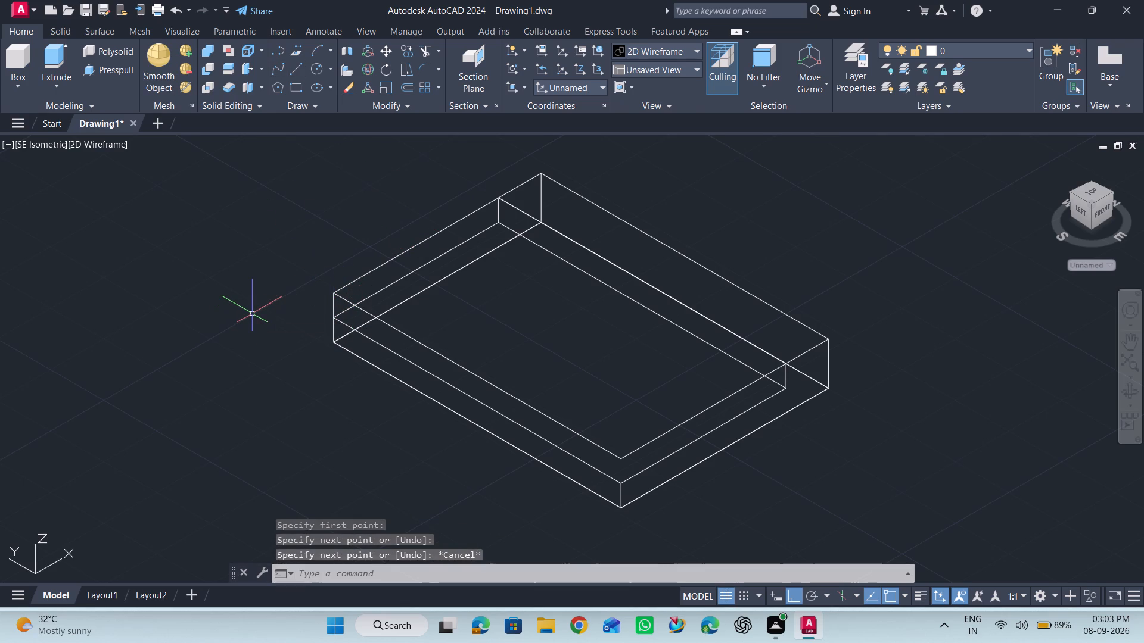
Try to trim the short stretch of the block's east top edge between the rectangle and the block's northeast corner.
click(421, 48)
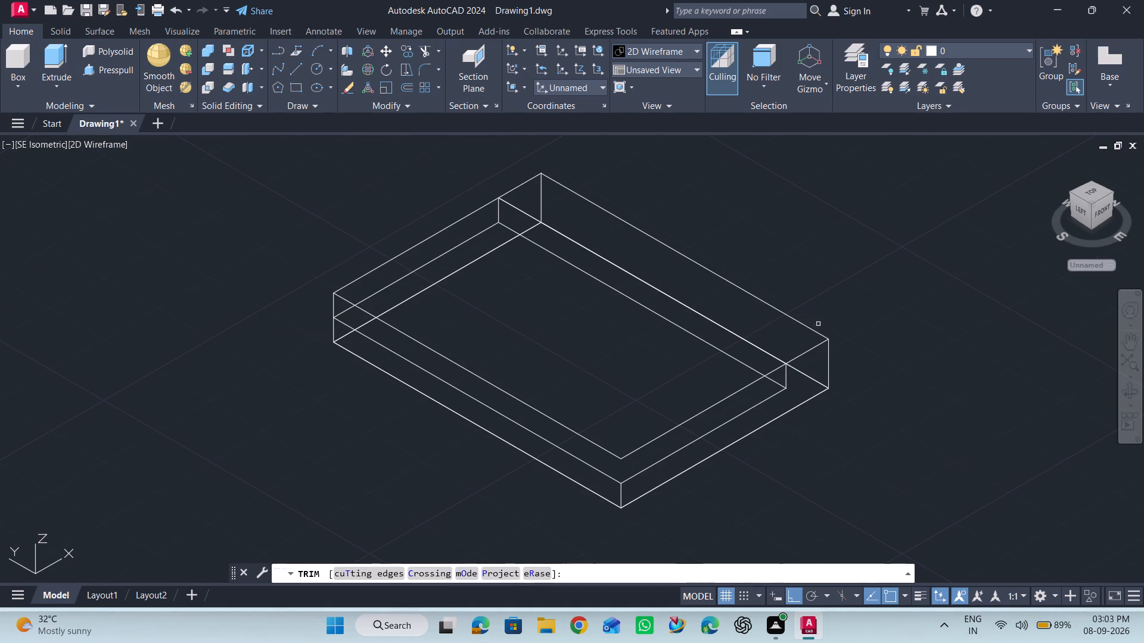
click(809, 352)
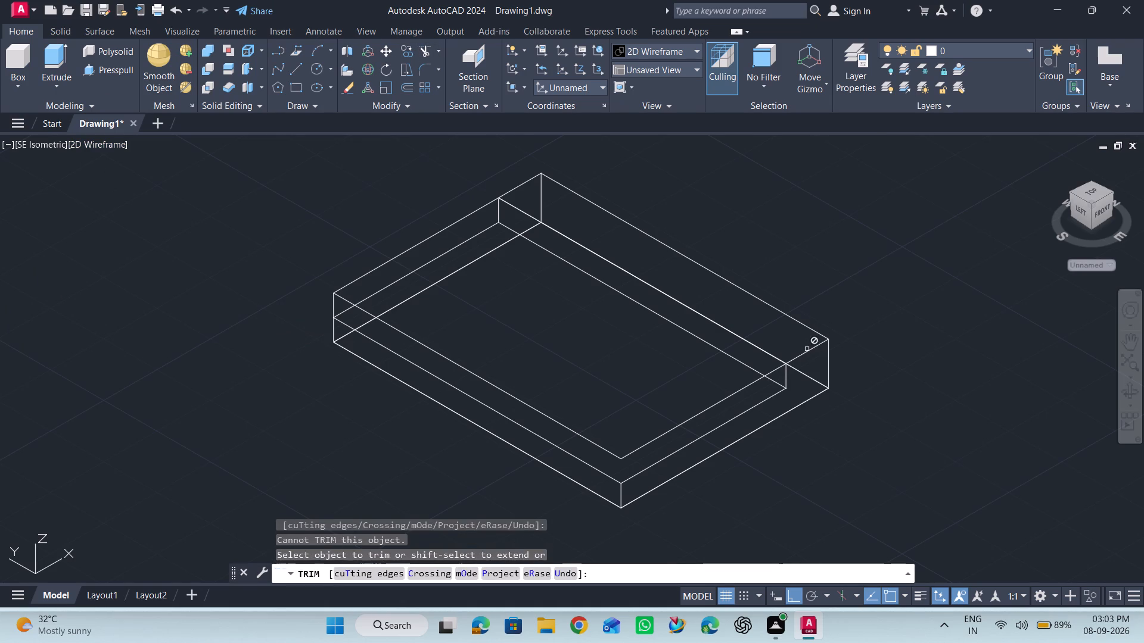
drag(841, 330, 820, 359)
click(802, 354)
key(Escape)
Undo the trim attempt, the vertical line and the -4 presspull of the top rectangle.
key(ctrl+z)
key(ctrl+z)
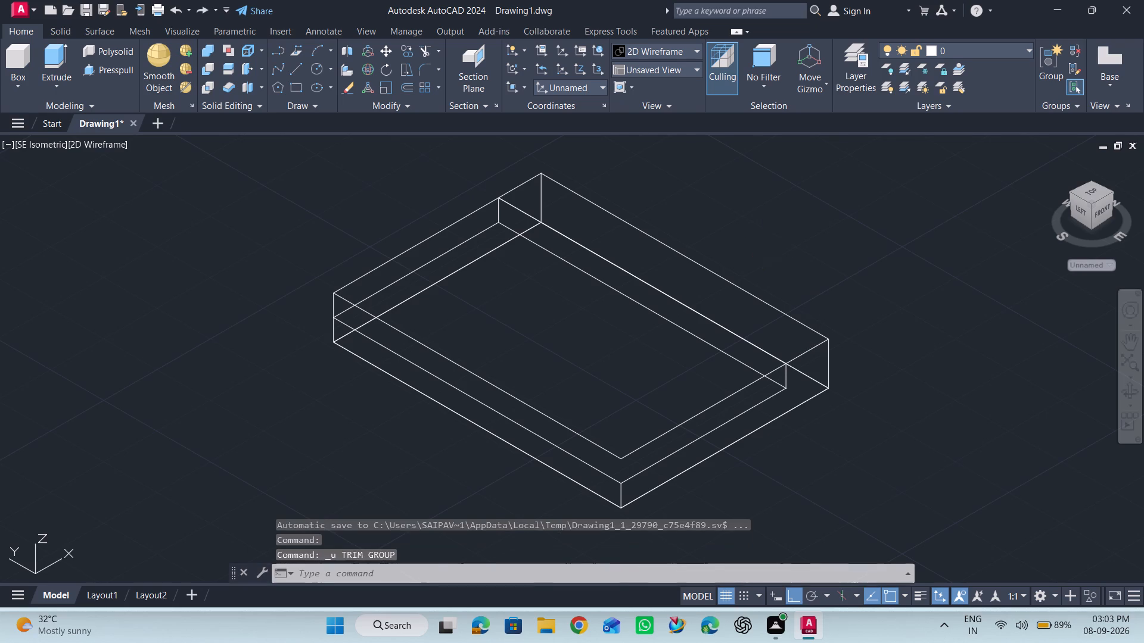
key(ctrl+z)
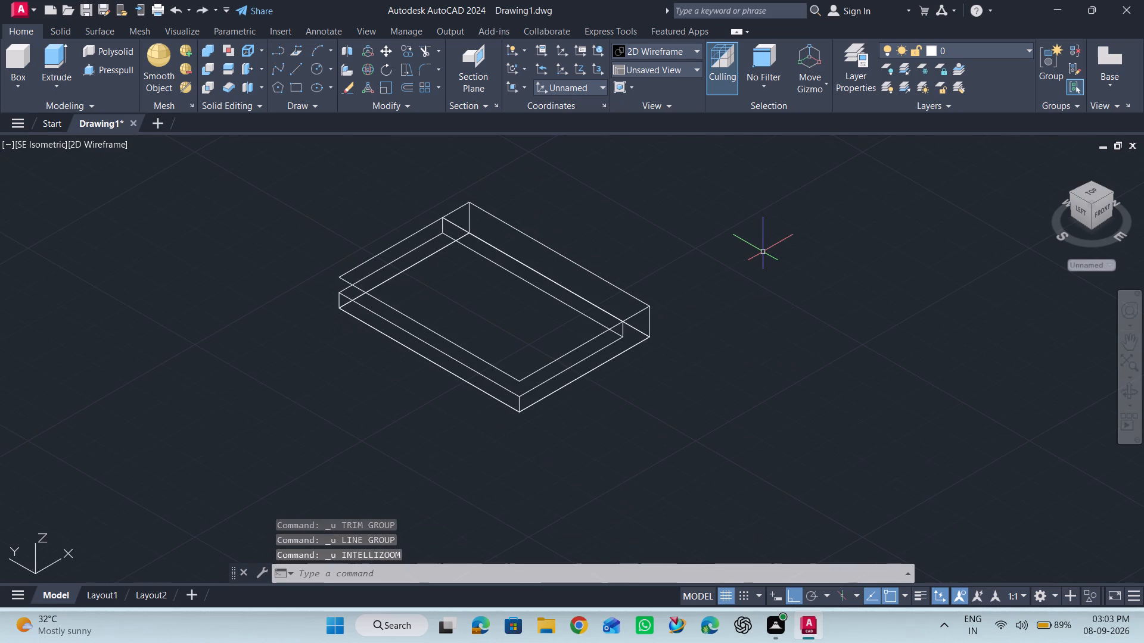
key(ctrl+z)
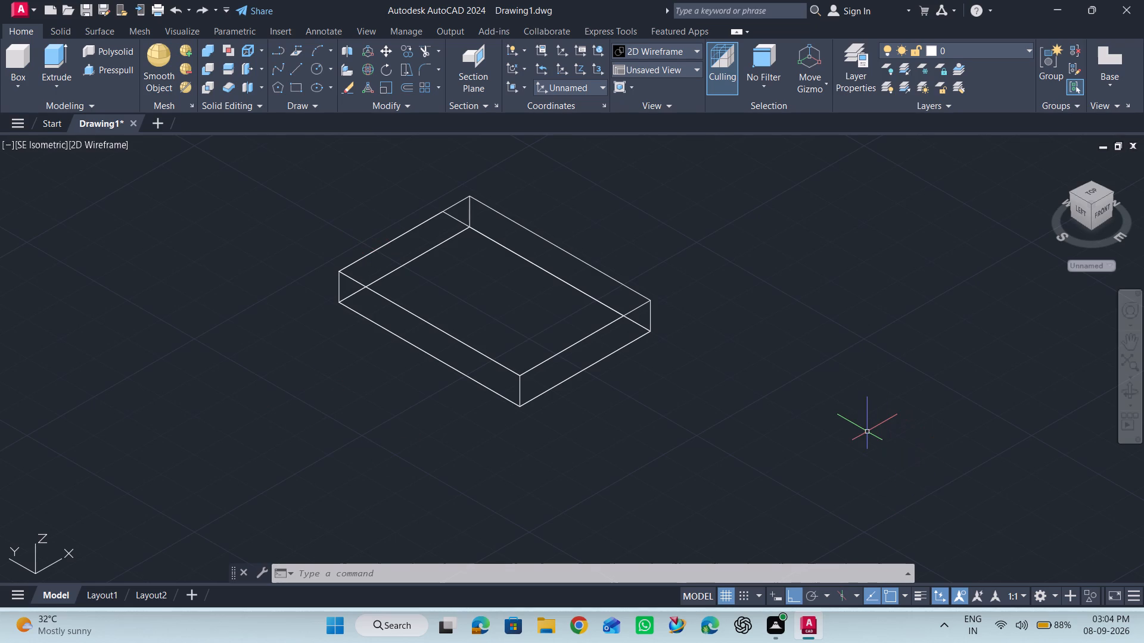
Undo the earlier modelling work, including the block's presspull, back to the flat base rectangle in the Top view.
key(ctrl+z)
key(ctrl+z)
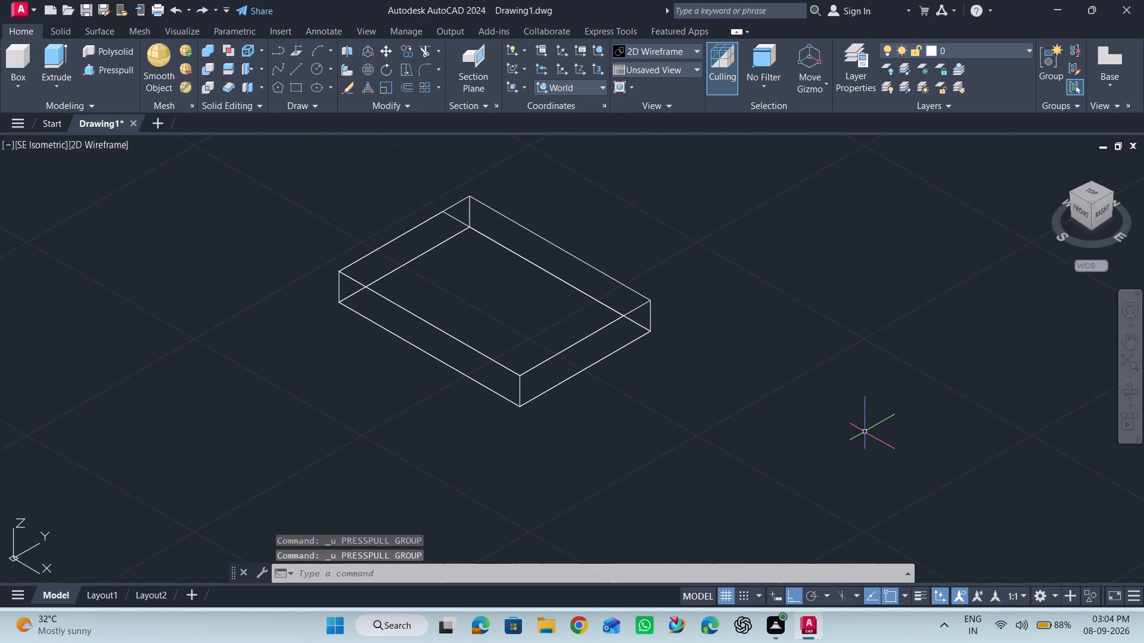
key(ctrl+z)
key(ctrl+z)
key(ctrl+z)
key(ctrl+z)
key(ctrl+z)
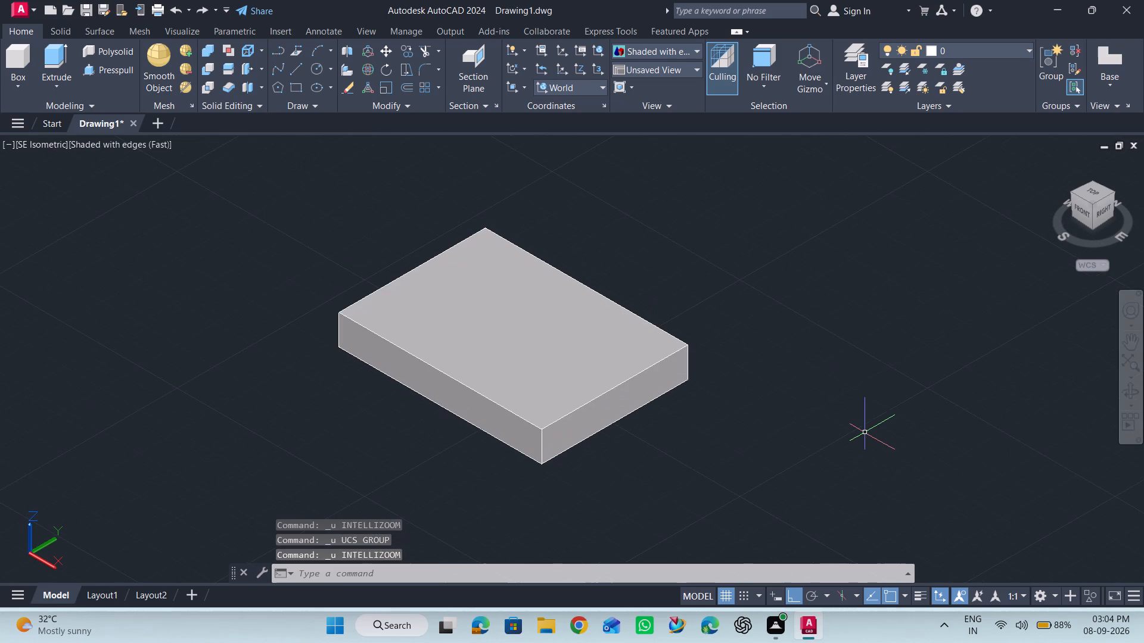
key(ctrl+z)
key(ctrl+z)
key(ctrl+z)
key(ctrl+z)
key(ctrl+z)
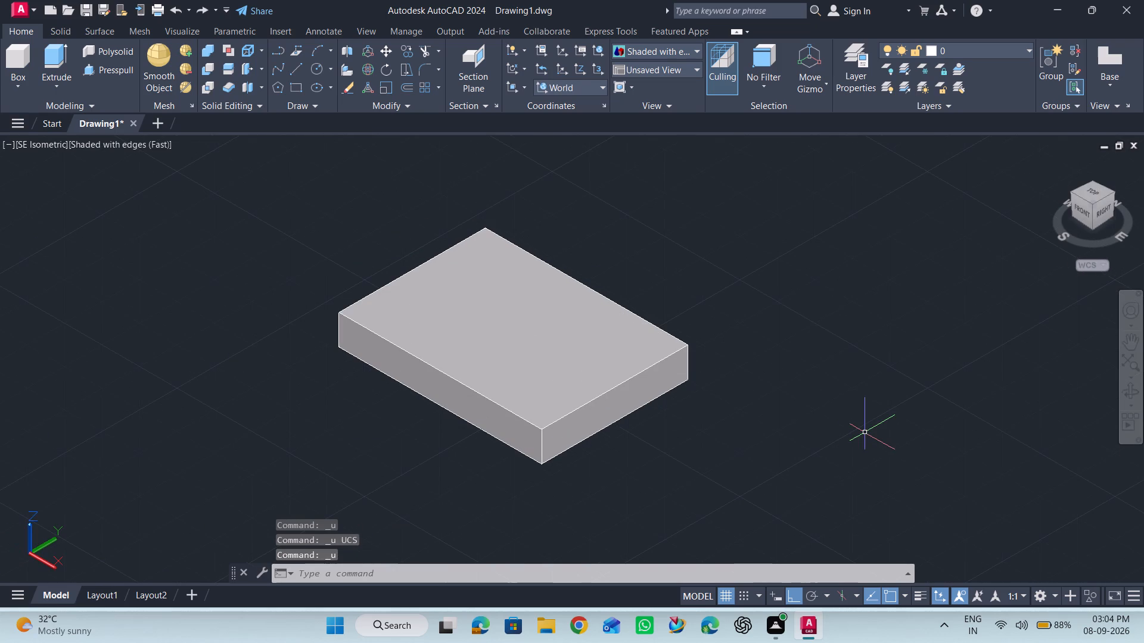
key(ctrl+z)
key(ctrl+z)
key(ctrl+z)
key(ctrl+z)
key(ctrl+z)
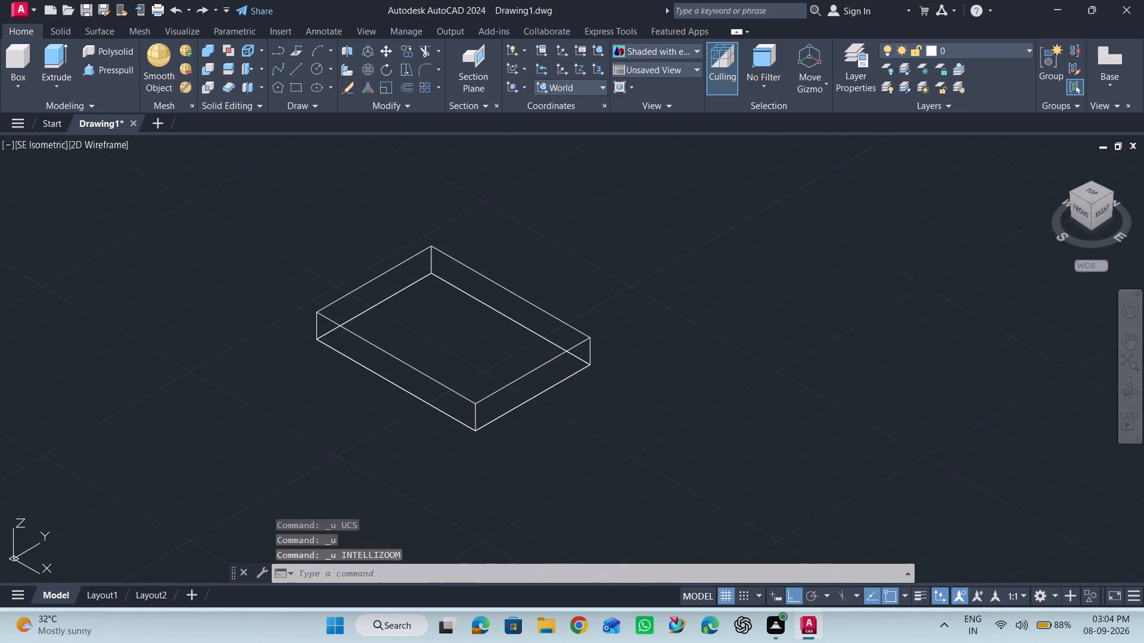
key(ctrl+z)
key(ctrl+z)
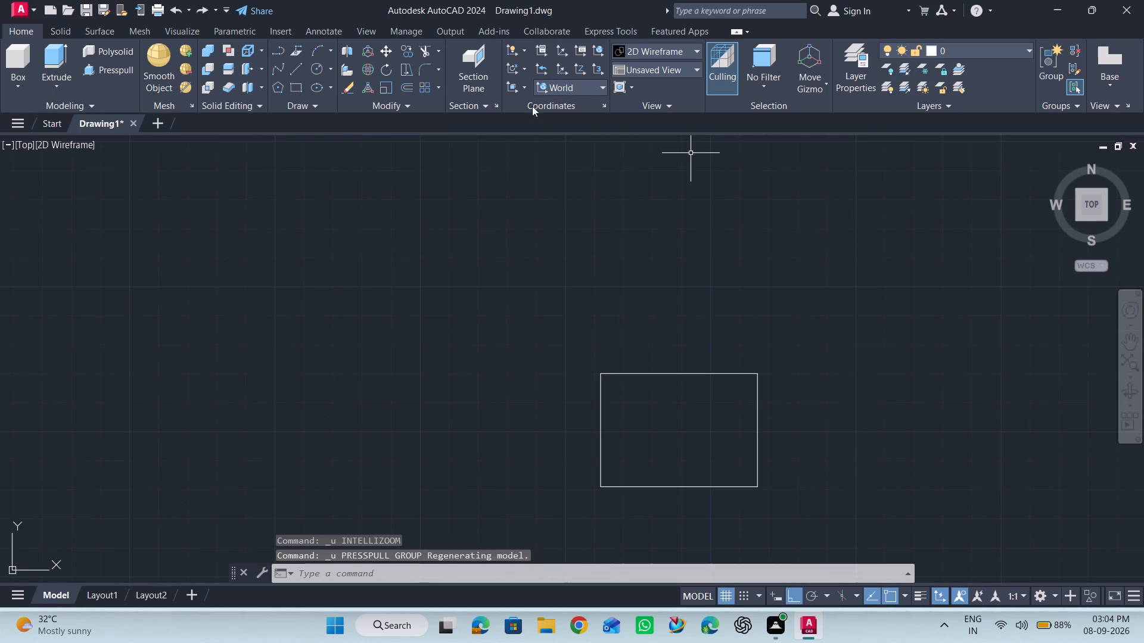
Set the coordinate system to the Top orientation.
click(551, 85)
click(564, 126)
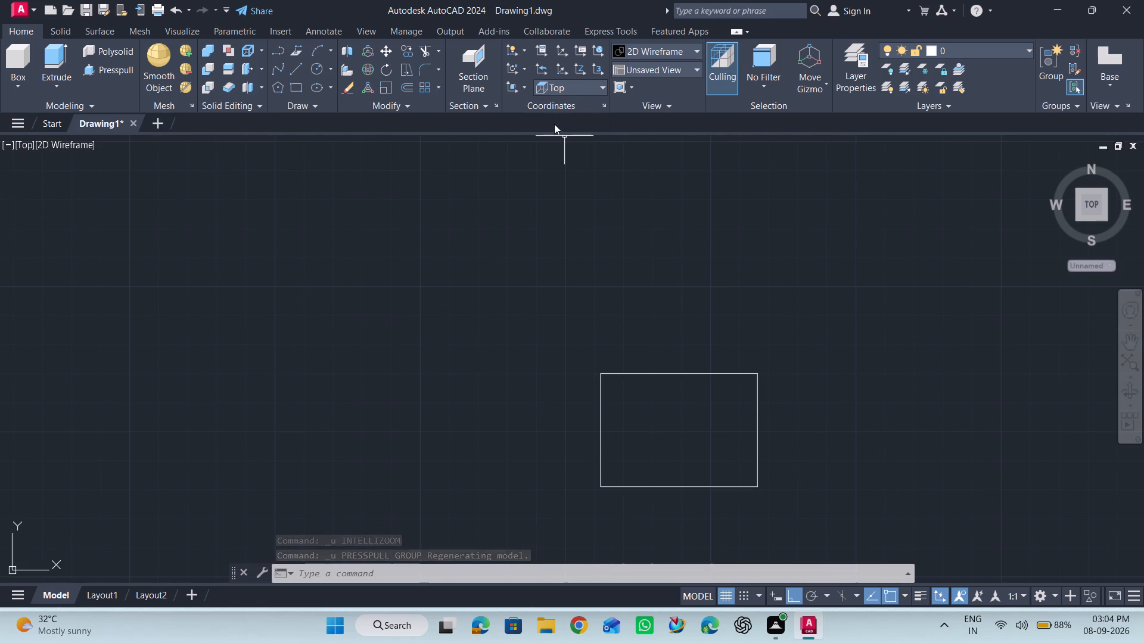
Set the coordinate system to the Left orientation.
click(564, 88)
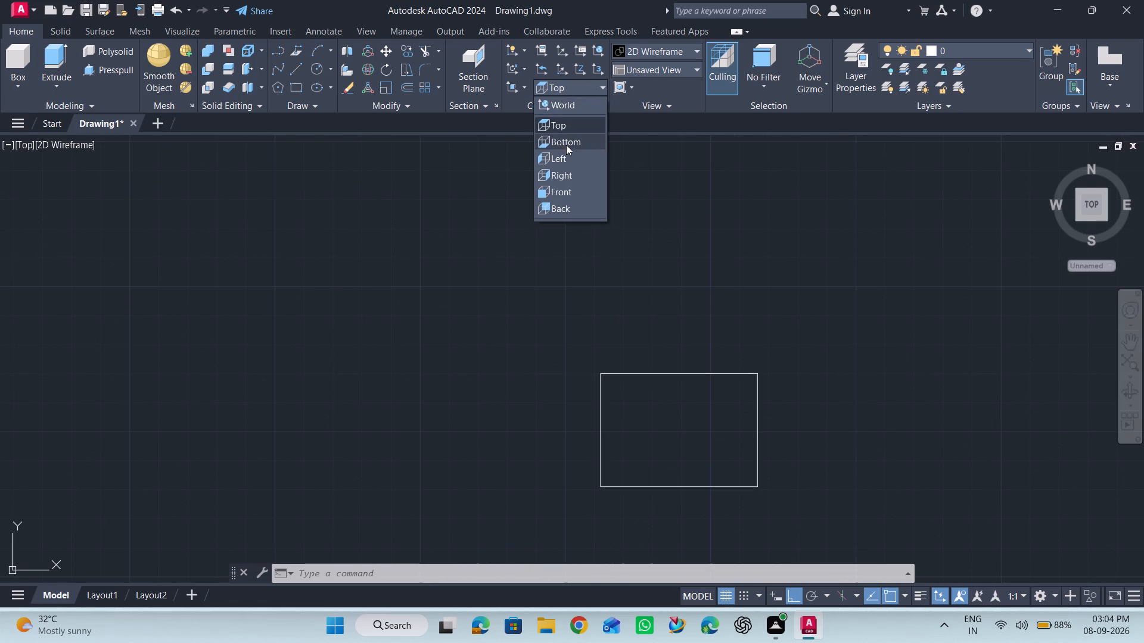
click(562, 152)
scroll(552, 179, down, 3)
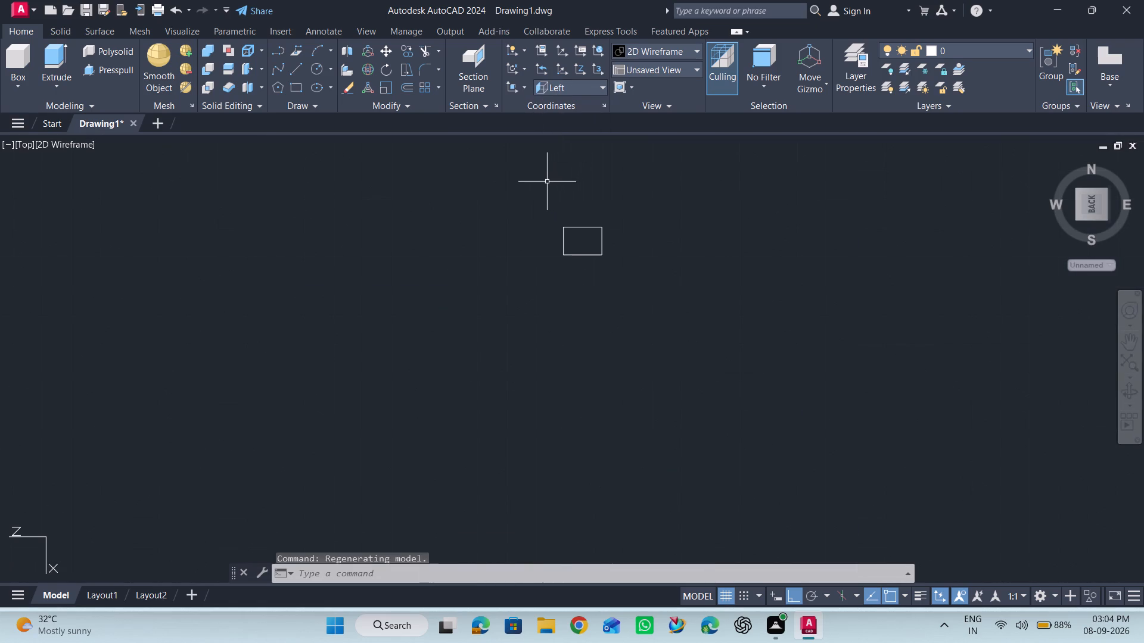
scroll(572, 217, up, 2)
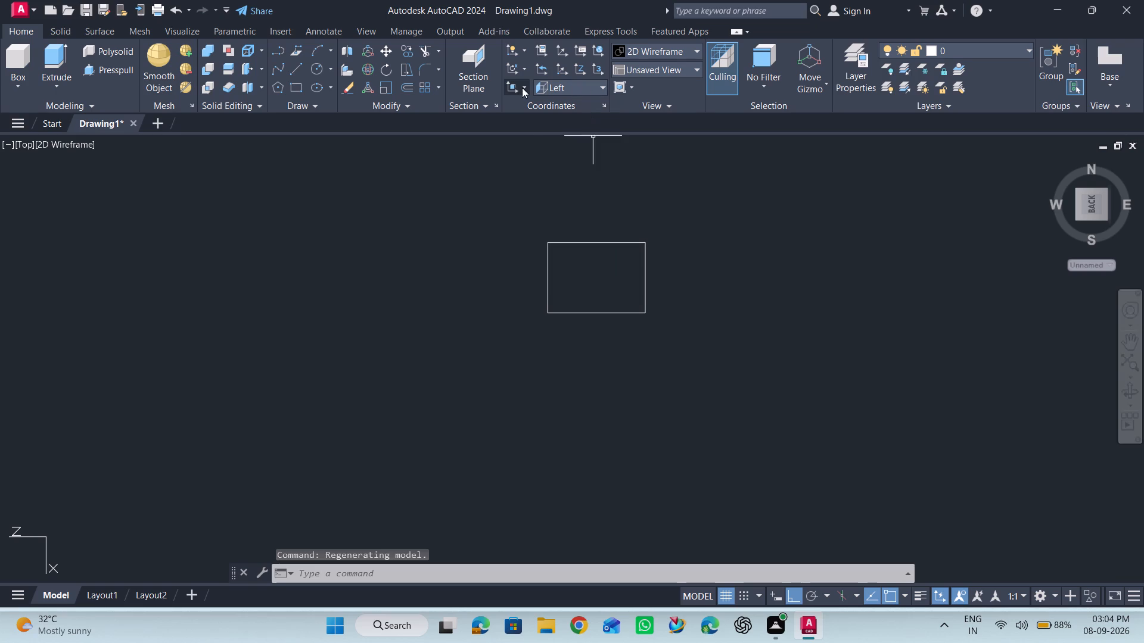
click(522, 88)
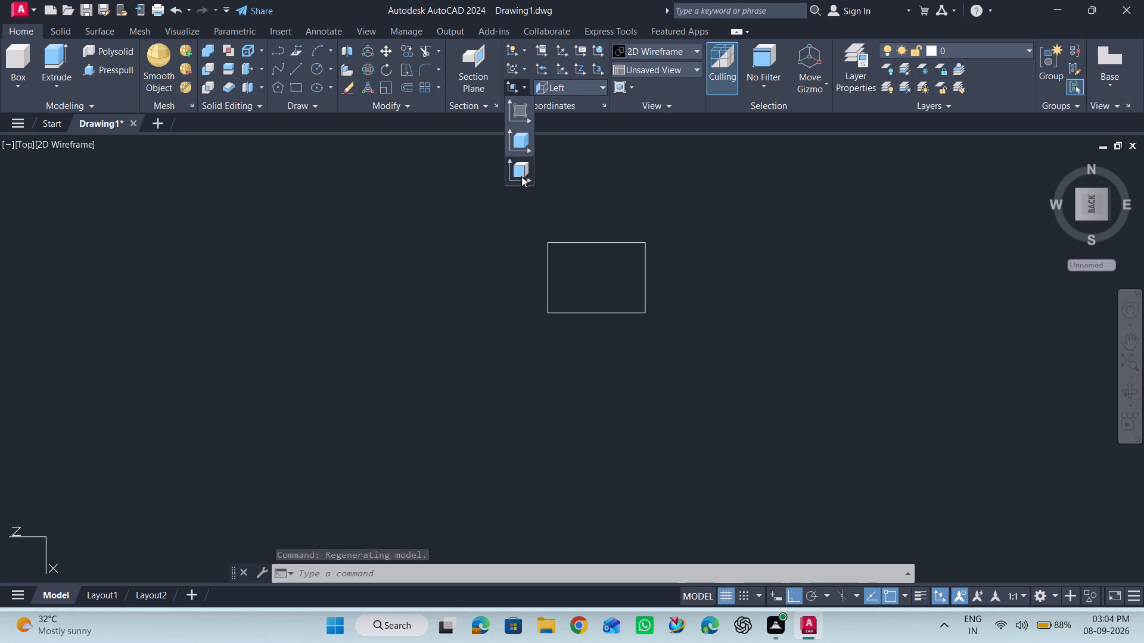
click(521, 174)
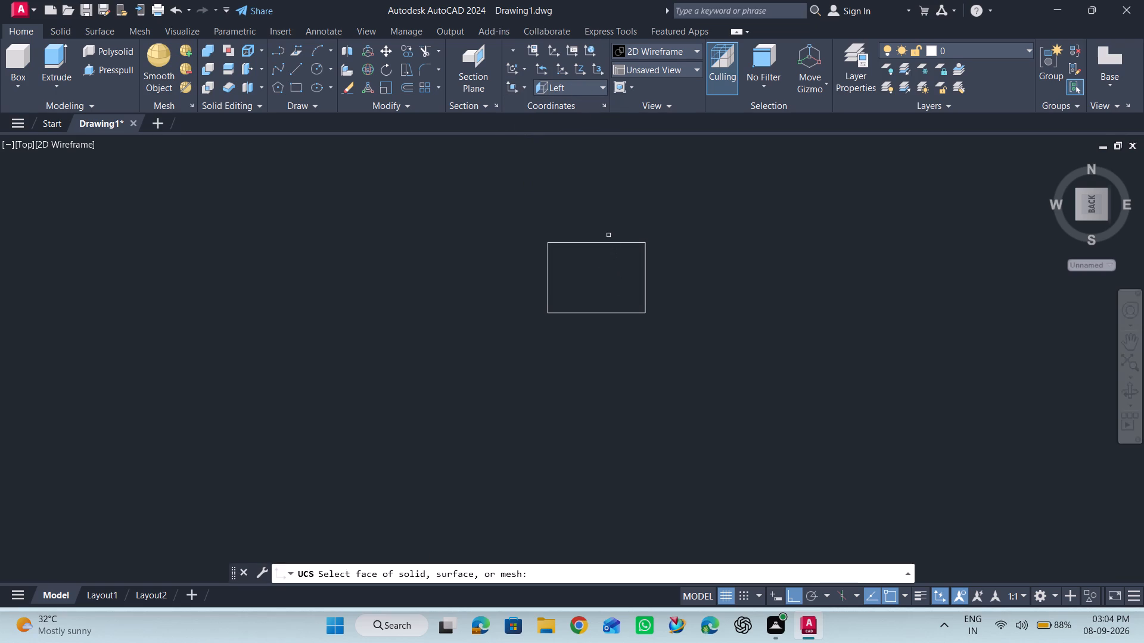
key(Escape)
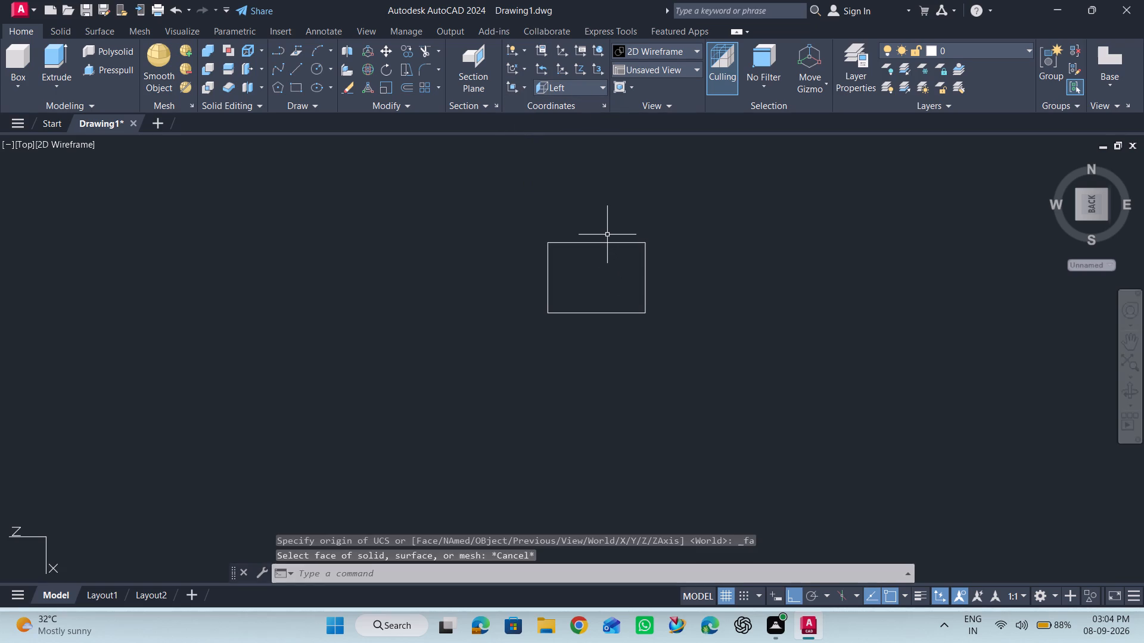
Set the coordinate system to the Top orientation.
click(592, 81)
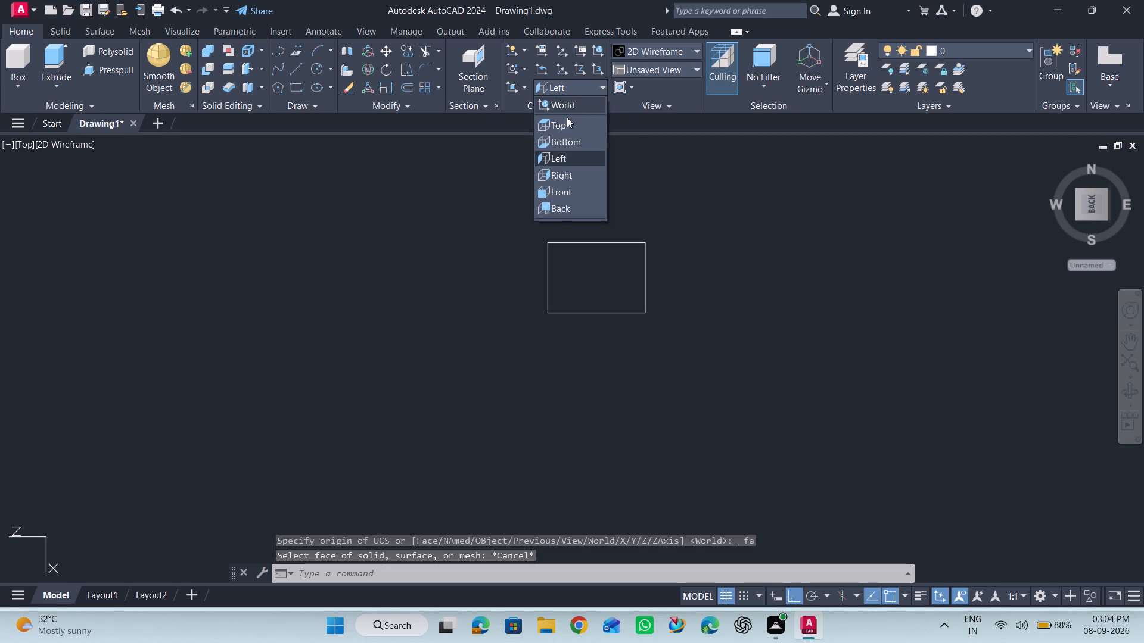
click(564, 121)
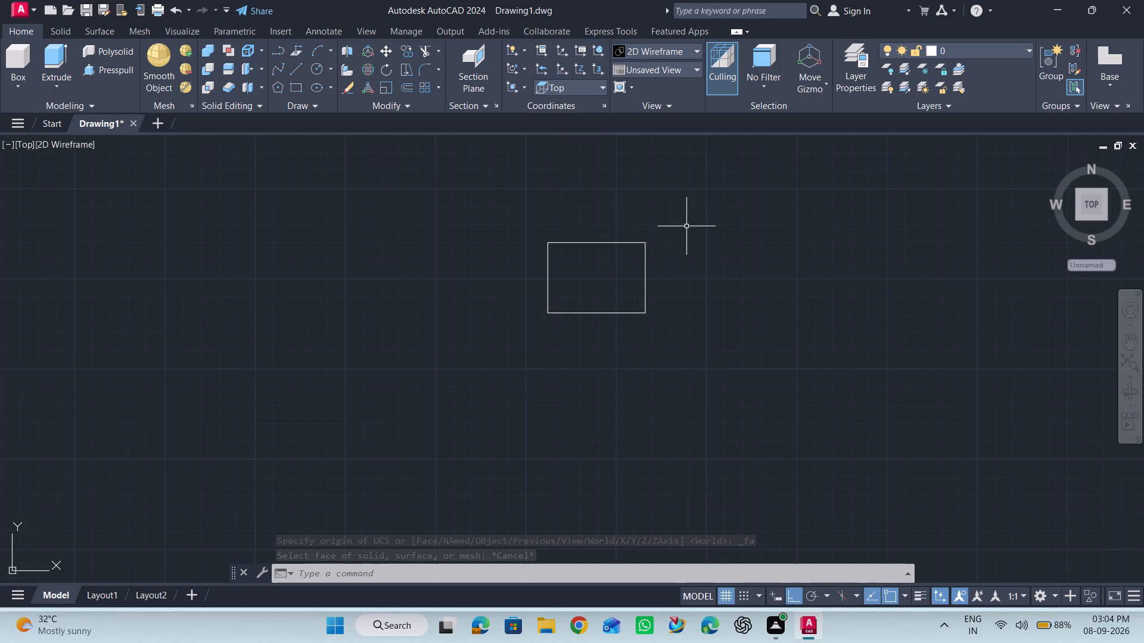
In the SE Isometric view, draw connected lines from the base's nearest corner: 8 up, 31 parallel to the short edge, about 10.3 down.
scroll(686, 226, up, 1)
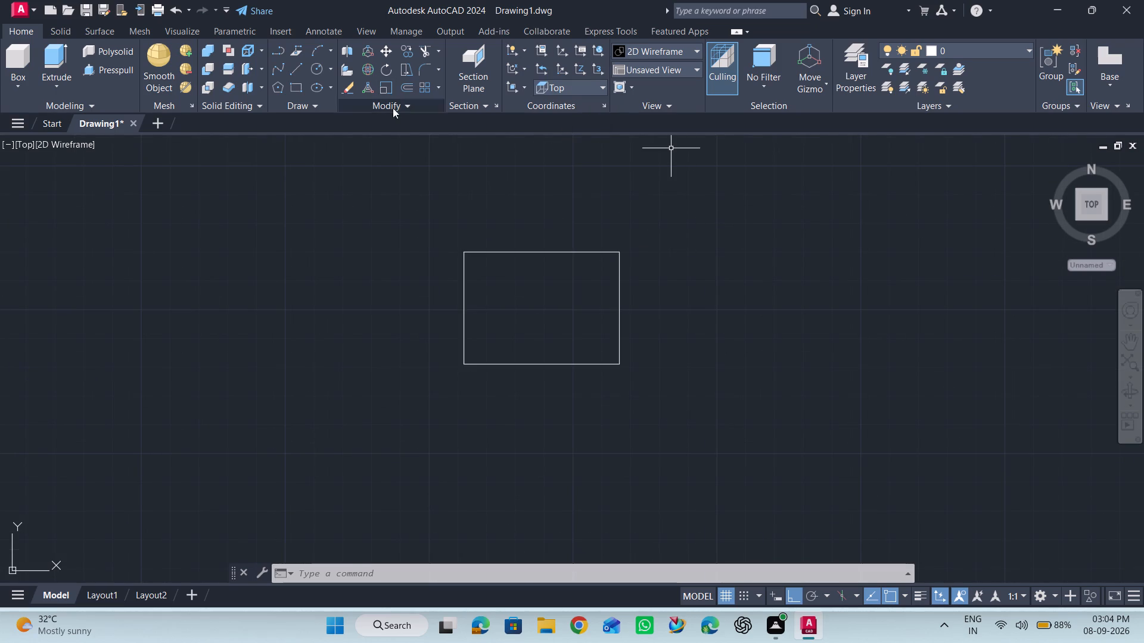
click(1105, 219)
scroll(812, 307, down, 1)
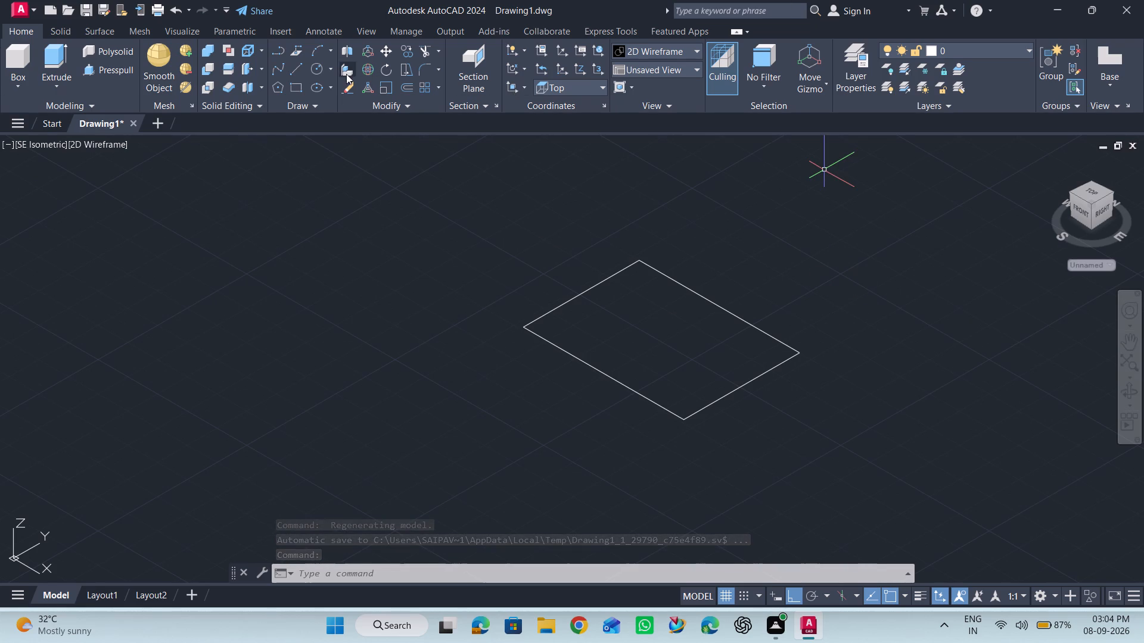
click(300, 69)
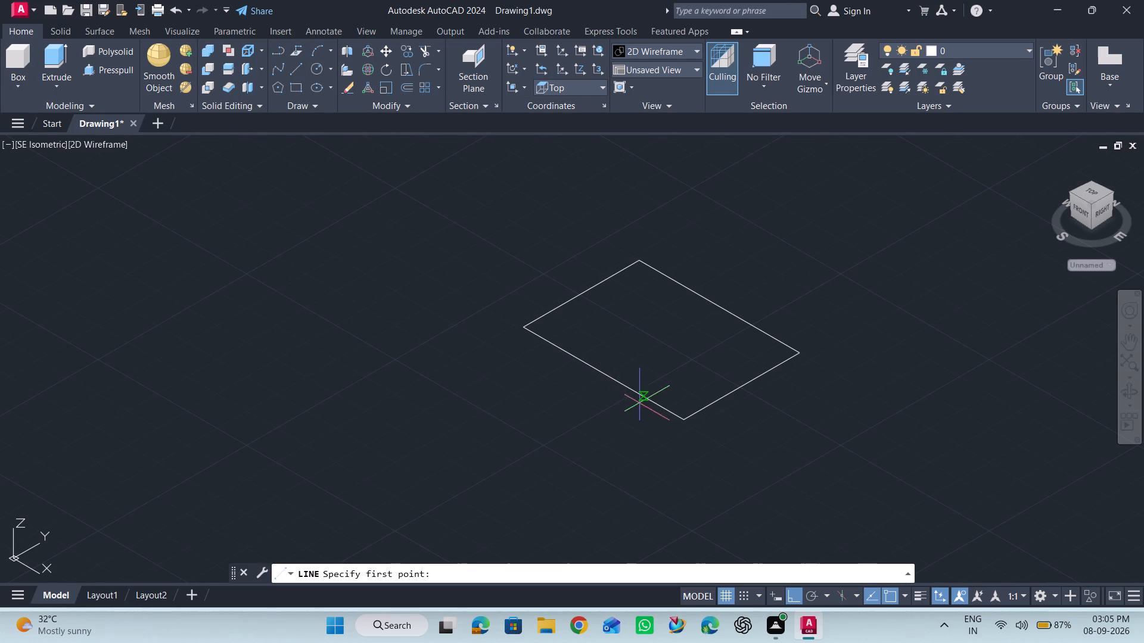
click(683, 419)
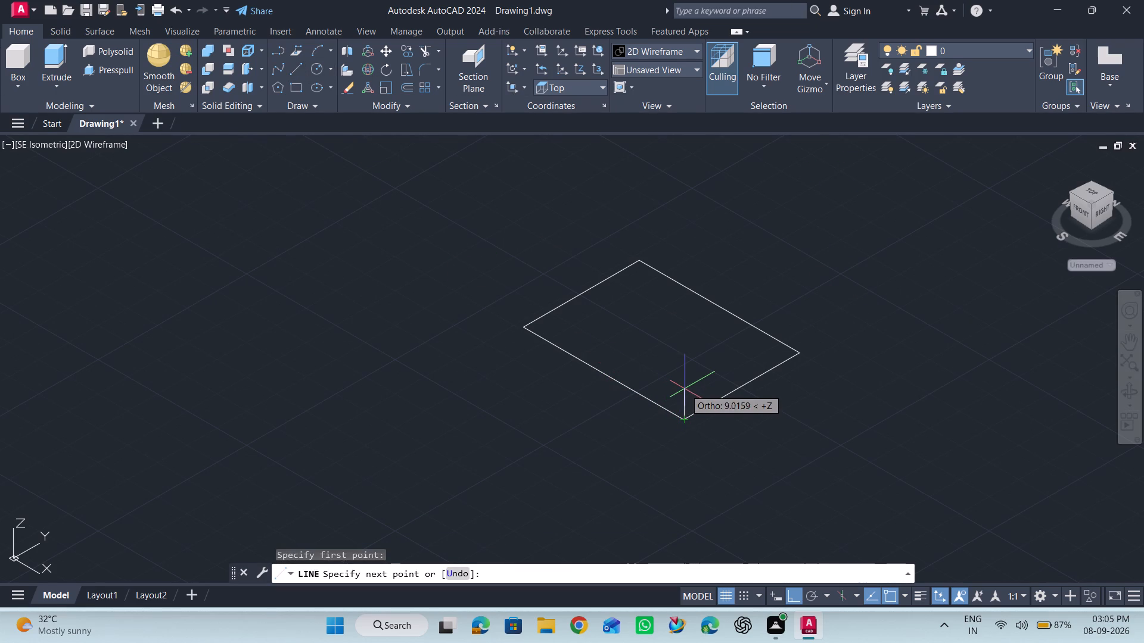
scroll(687, 393, up, 1)
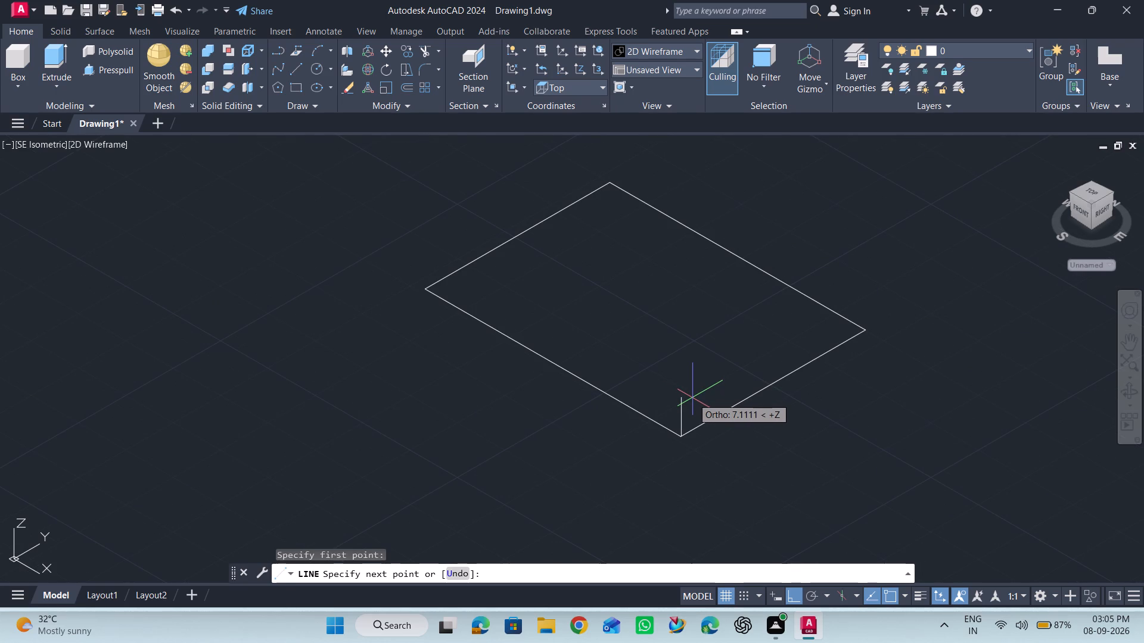
key(8)
key(Return)
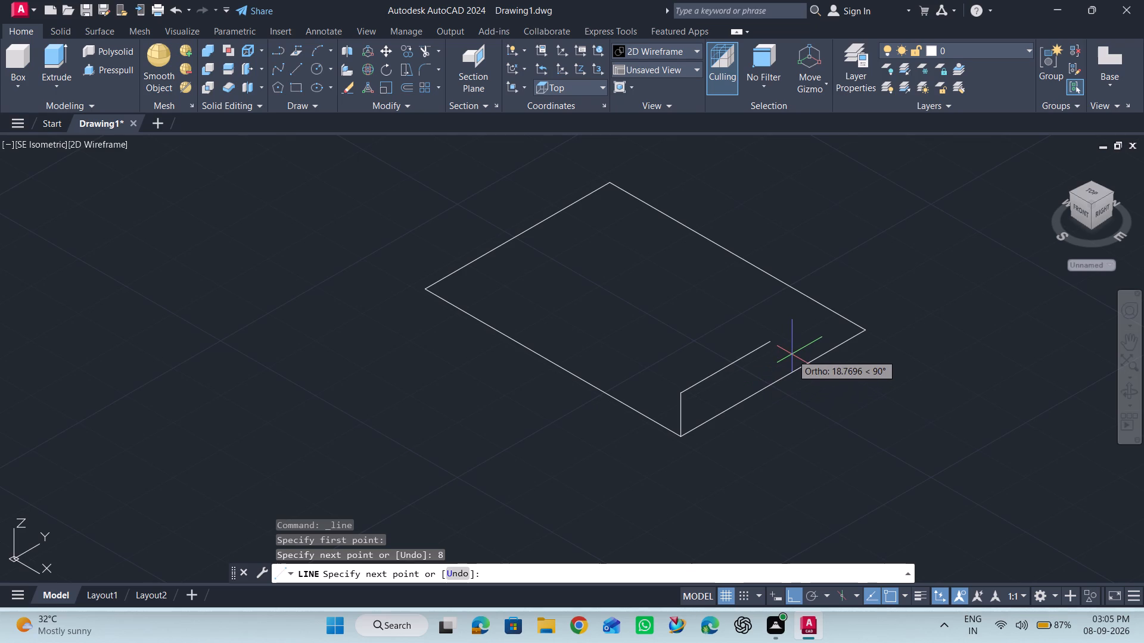
text(31)
key(Return)
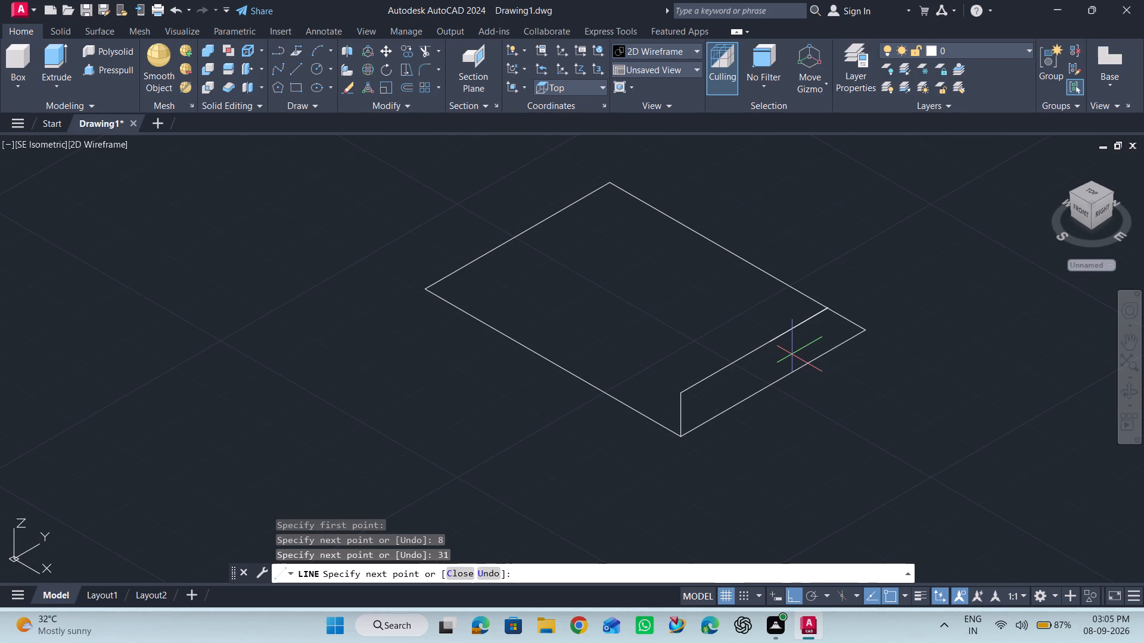
click(835, 364)
key(space)
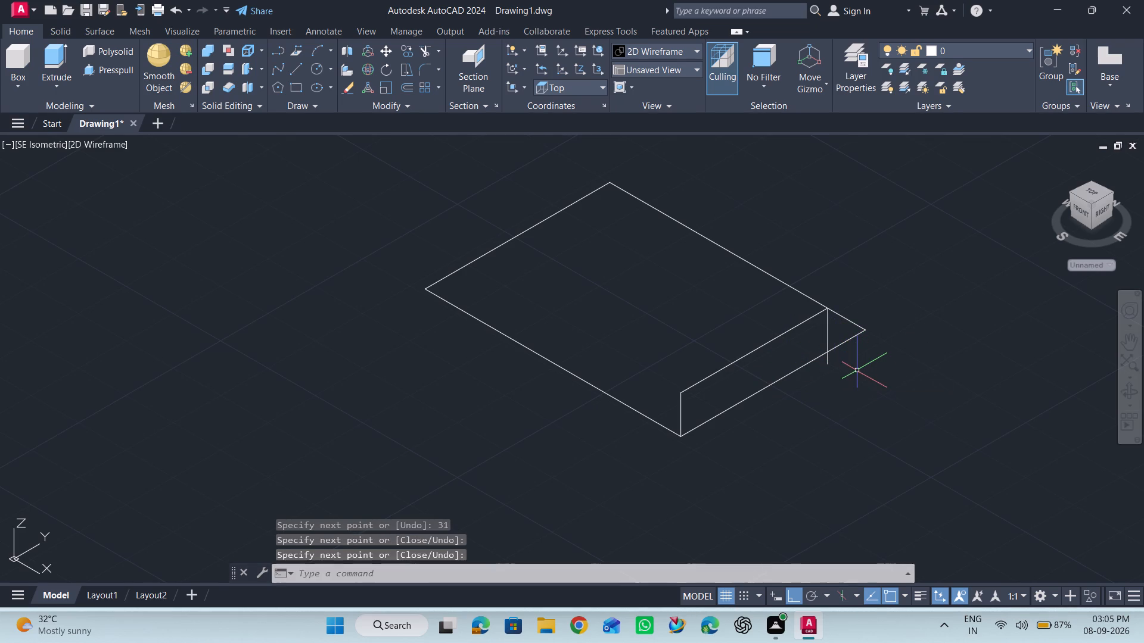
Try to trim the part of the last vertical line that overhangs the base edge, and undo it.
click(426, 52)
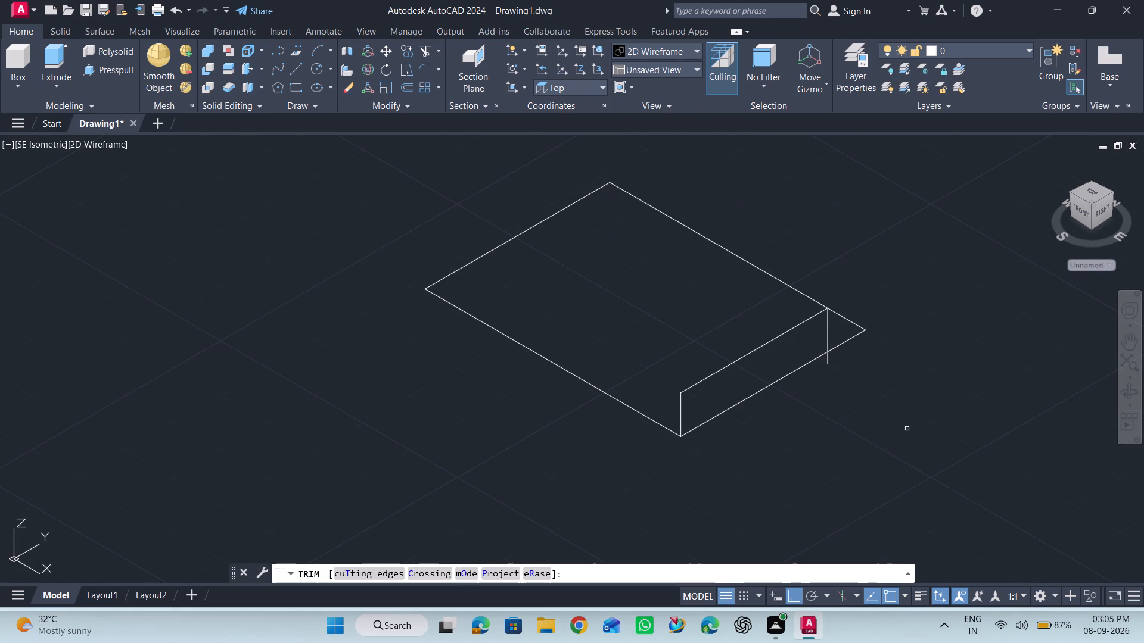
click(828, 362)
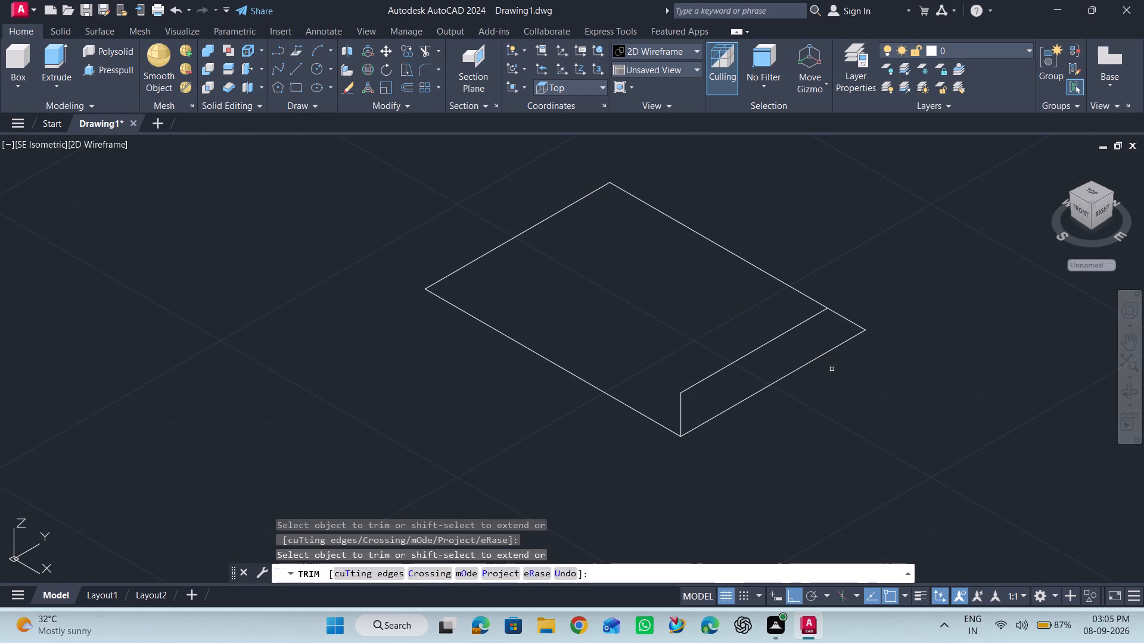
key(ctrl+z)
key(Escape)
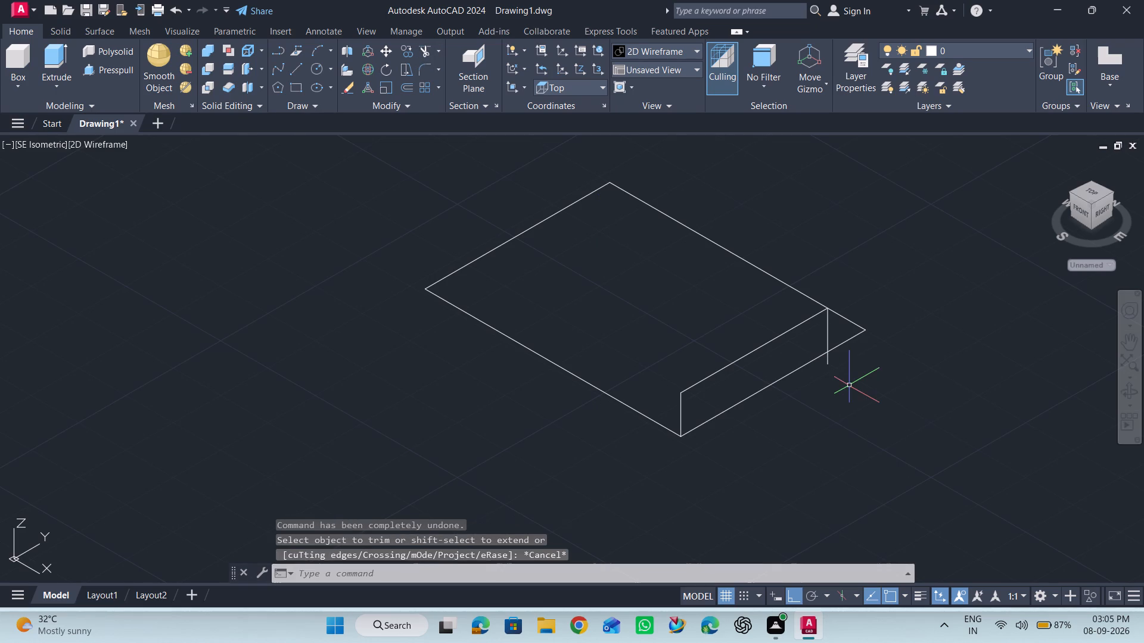
Replace the overhanging vertical line with one from the end of the 31 line straight down to the base's short edge.
scroll(835, 298, up, 2)
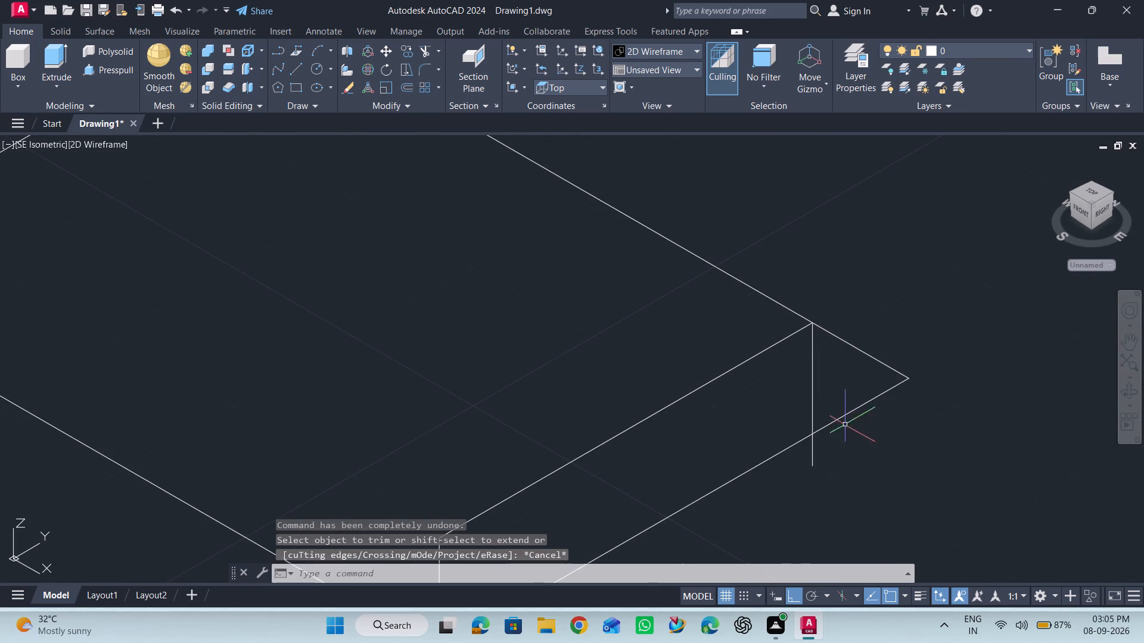
click(815, 385)
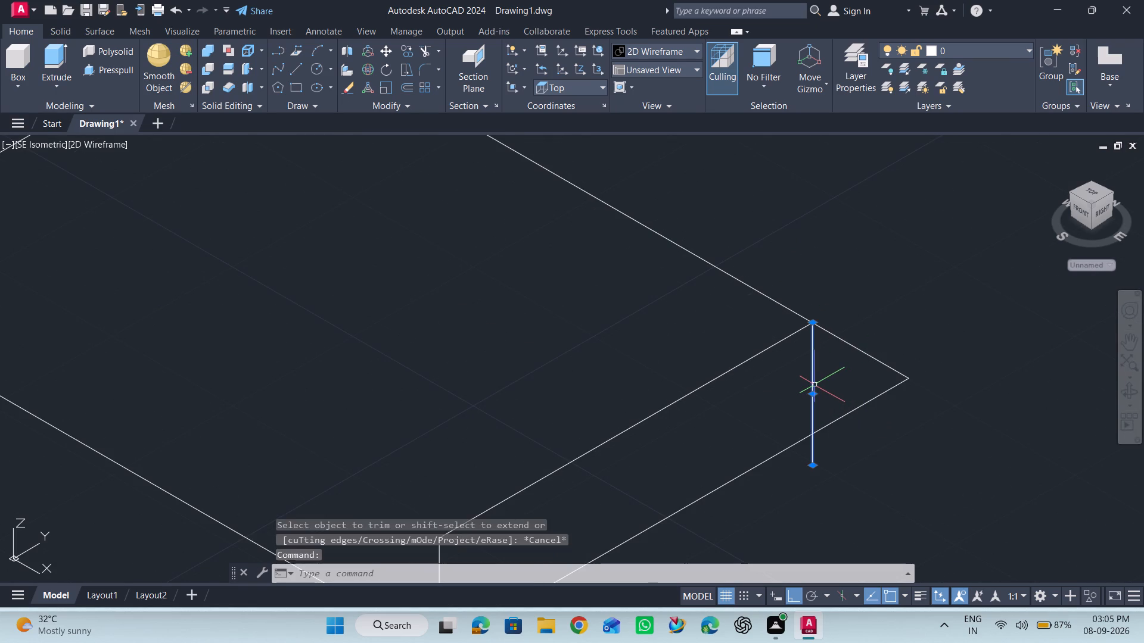
key(Delete)
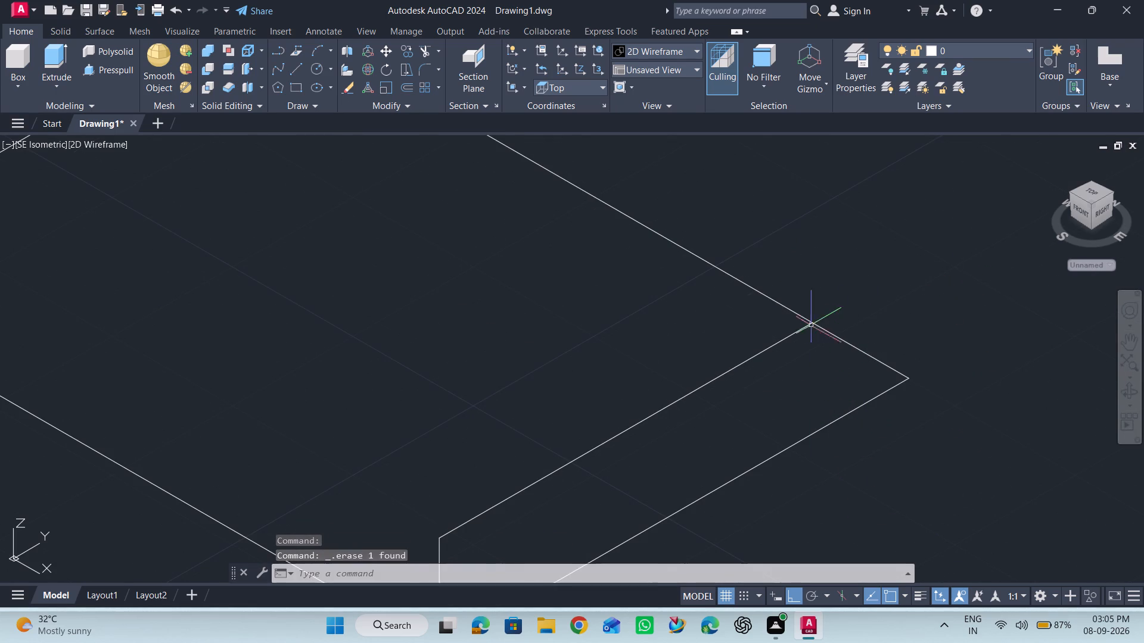
click(303, 71)
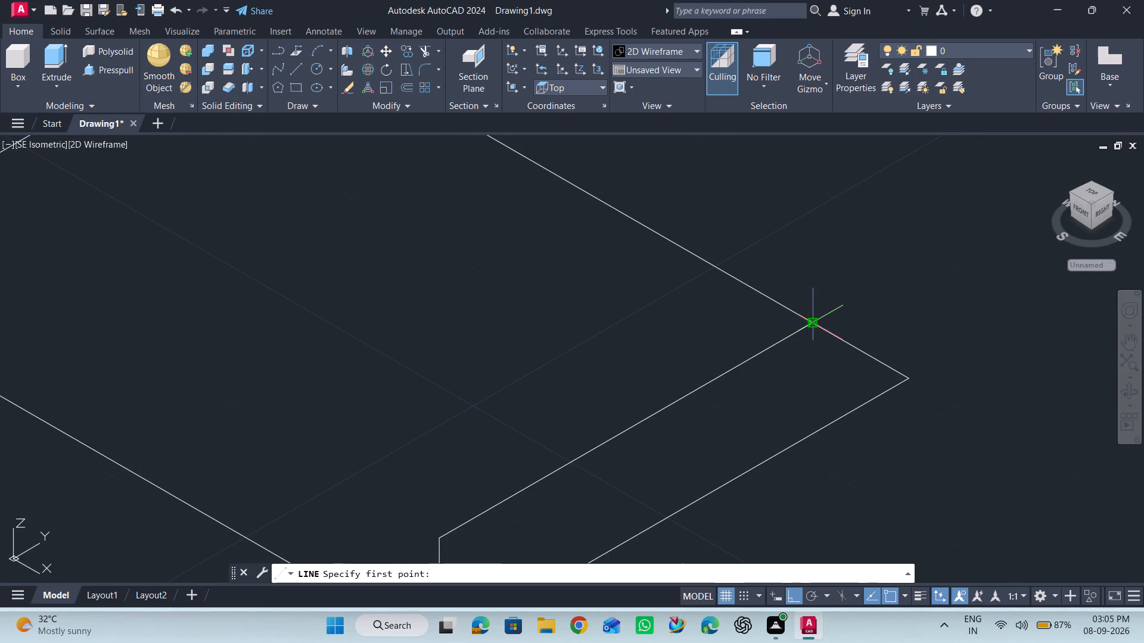
click(813, 323)
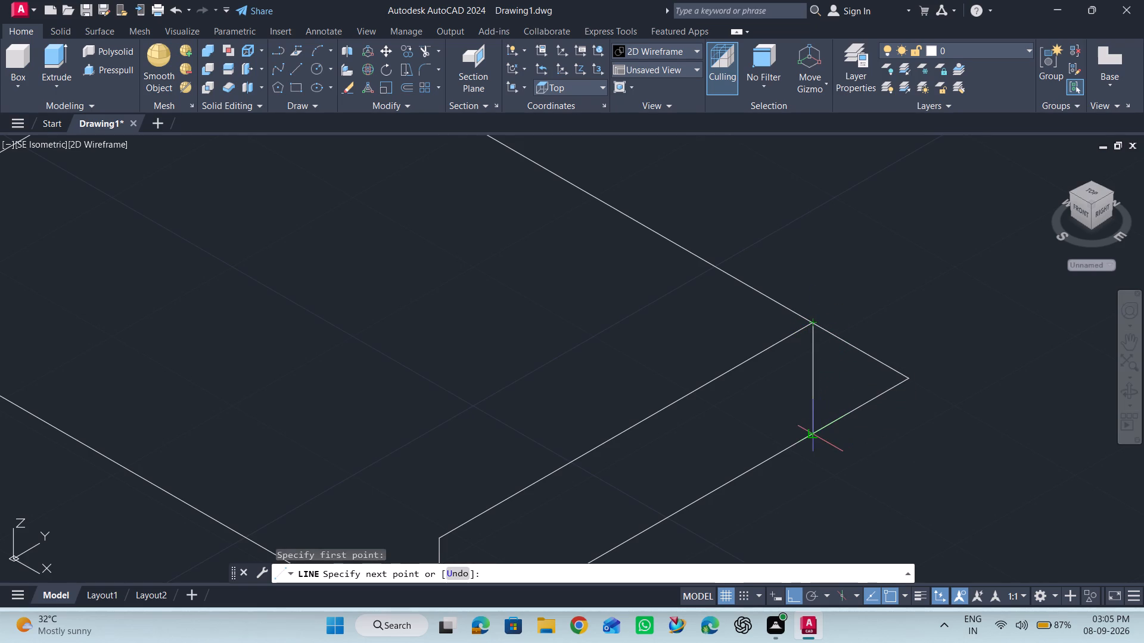
click(810, 436)
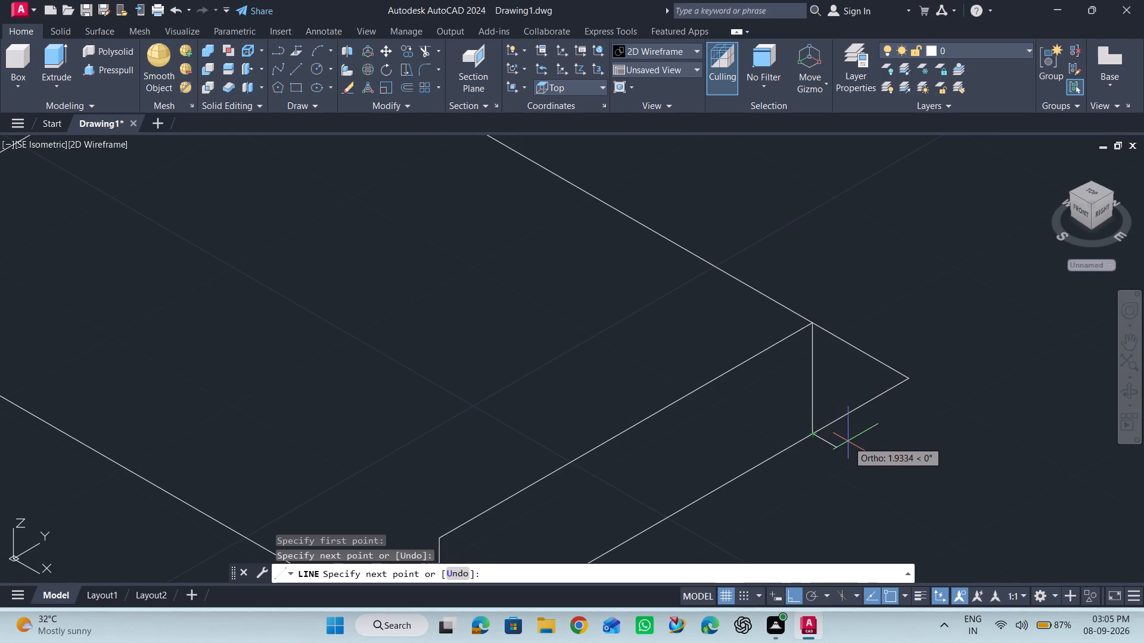
key(space)
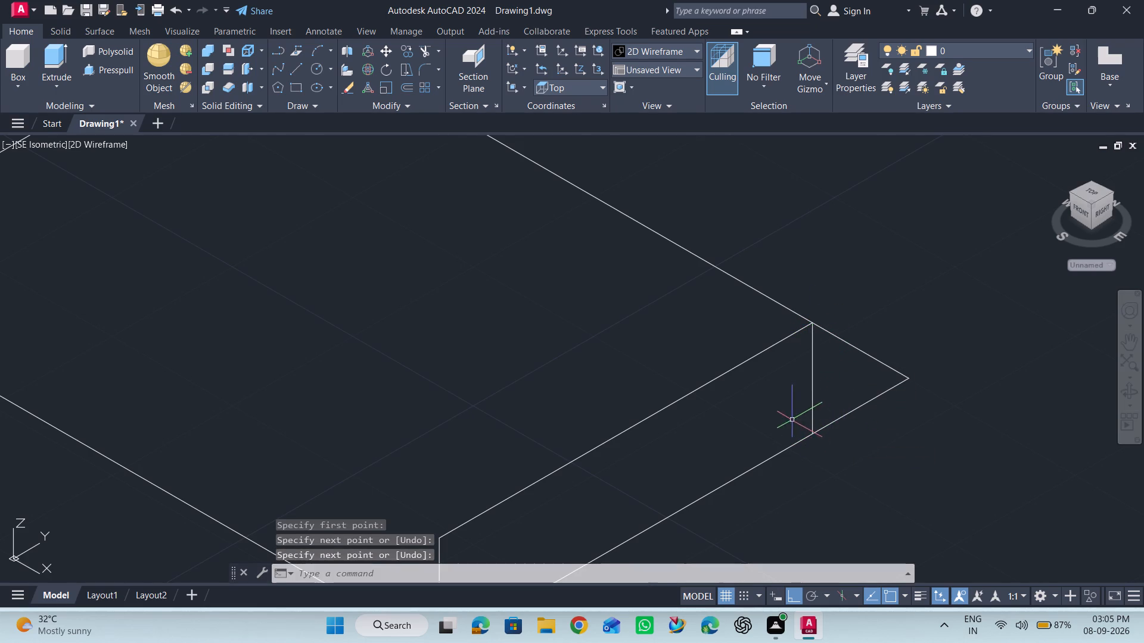
Draw a 54 line from the top of the 8 vertical parallel to the base's long edge, continuing down to the base corner.
scroll(793, 415, down, 2)
key(space)
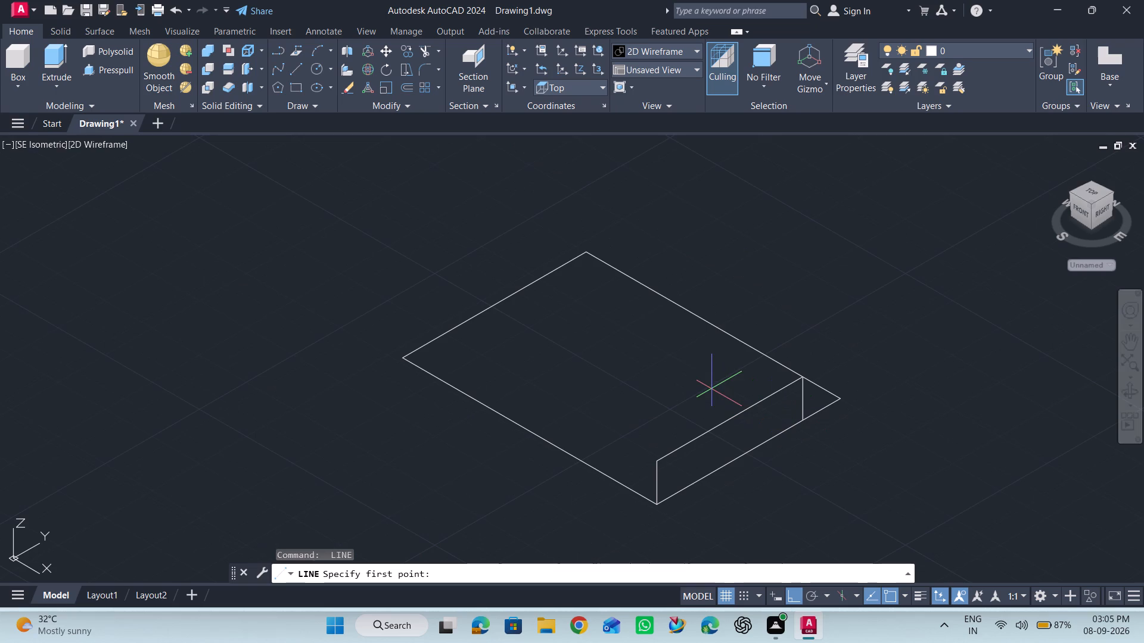
click(658, 461)
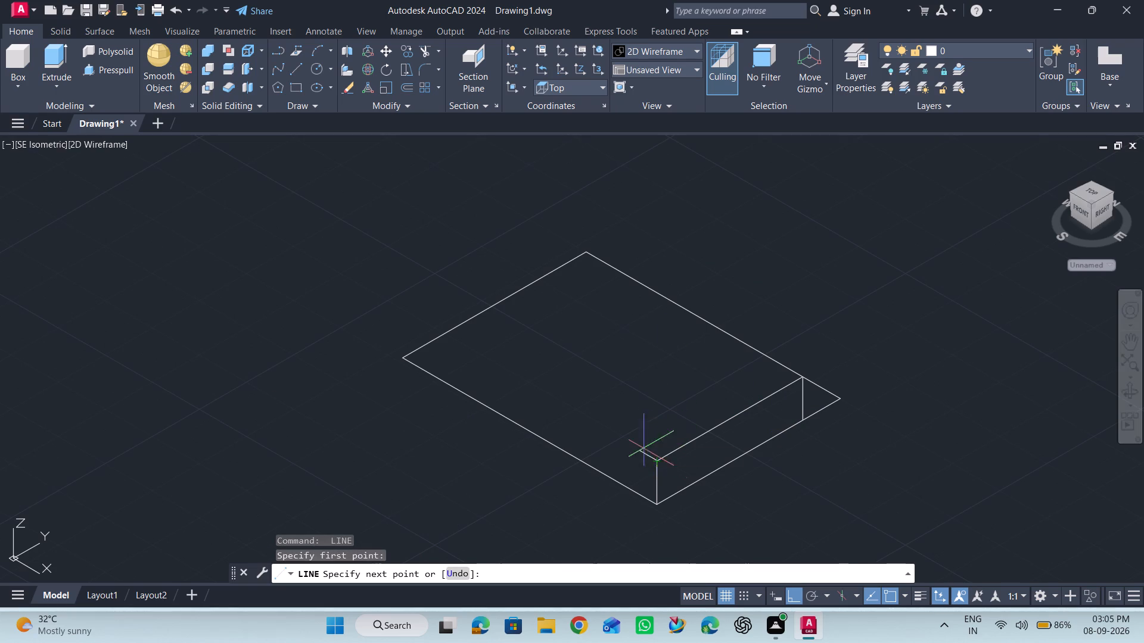
text(54)
key(Return)
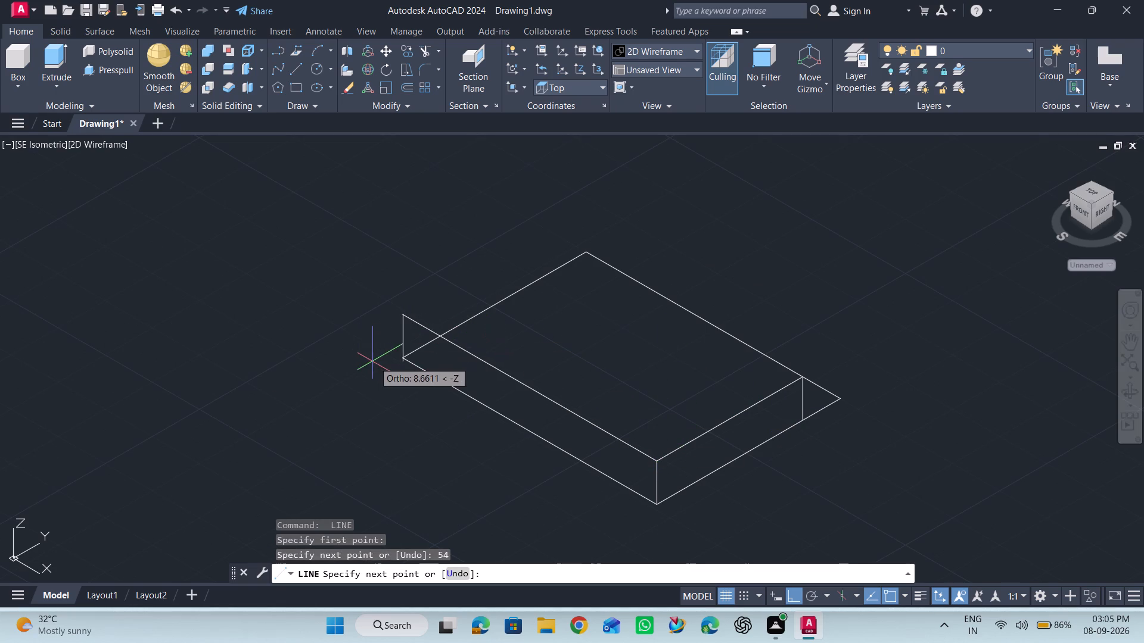
click(401, 356)
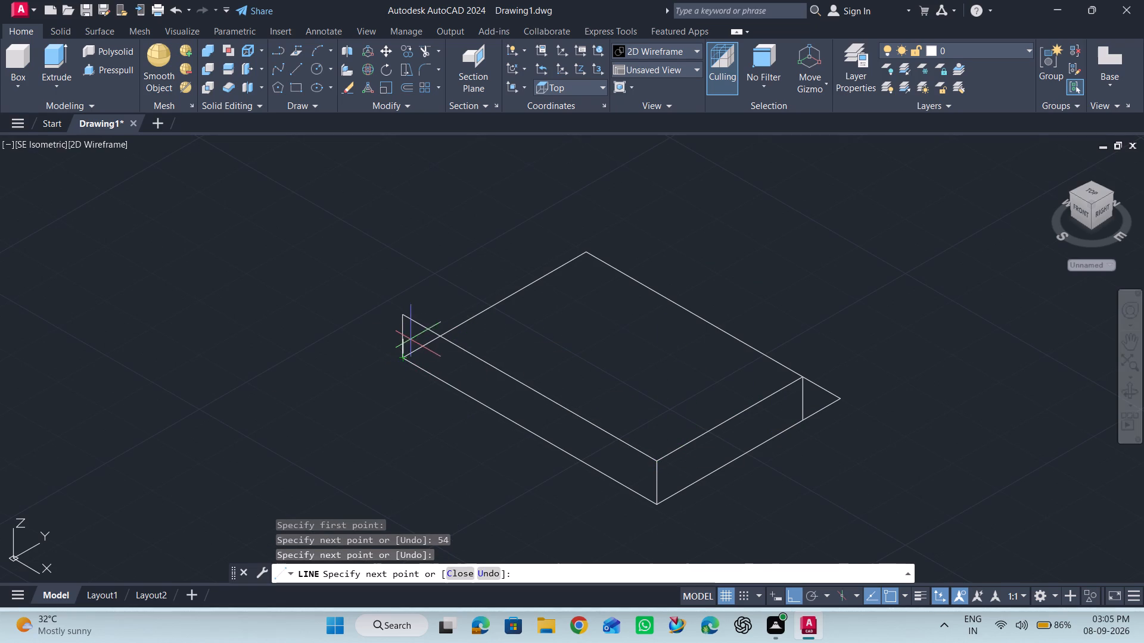
key(space)
Complete the upper outline with a 31 line from the 54 line's far end and a closing line to the first 31 line's end.
key(space)
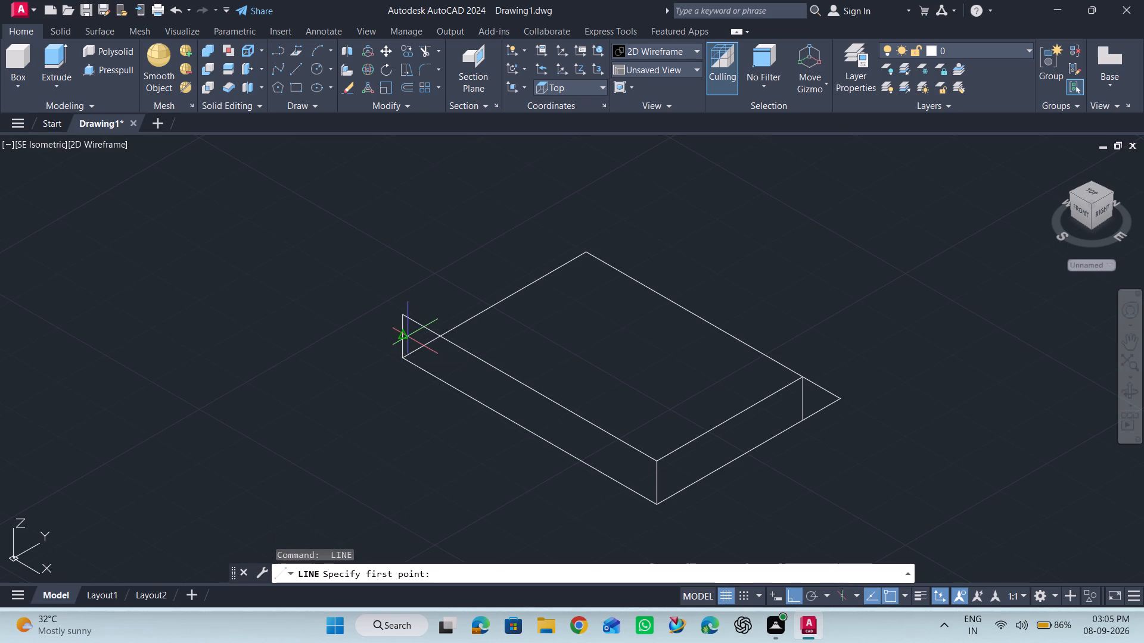
click(406, 313)
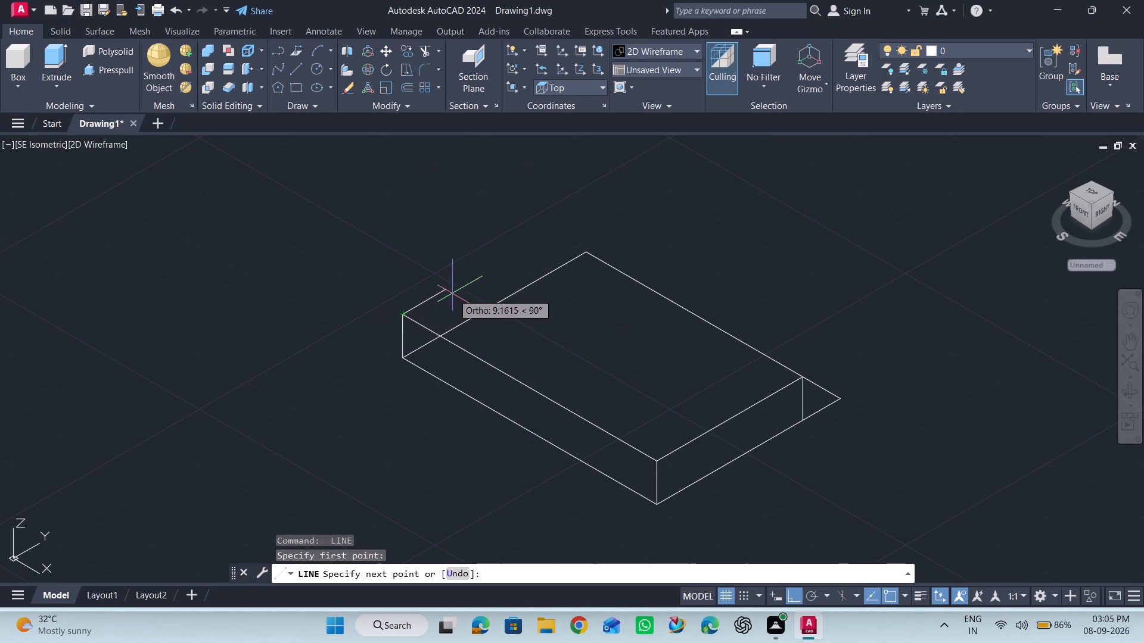
text(31)
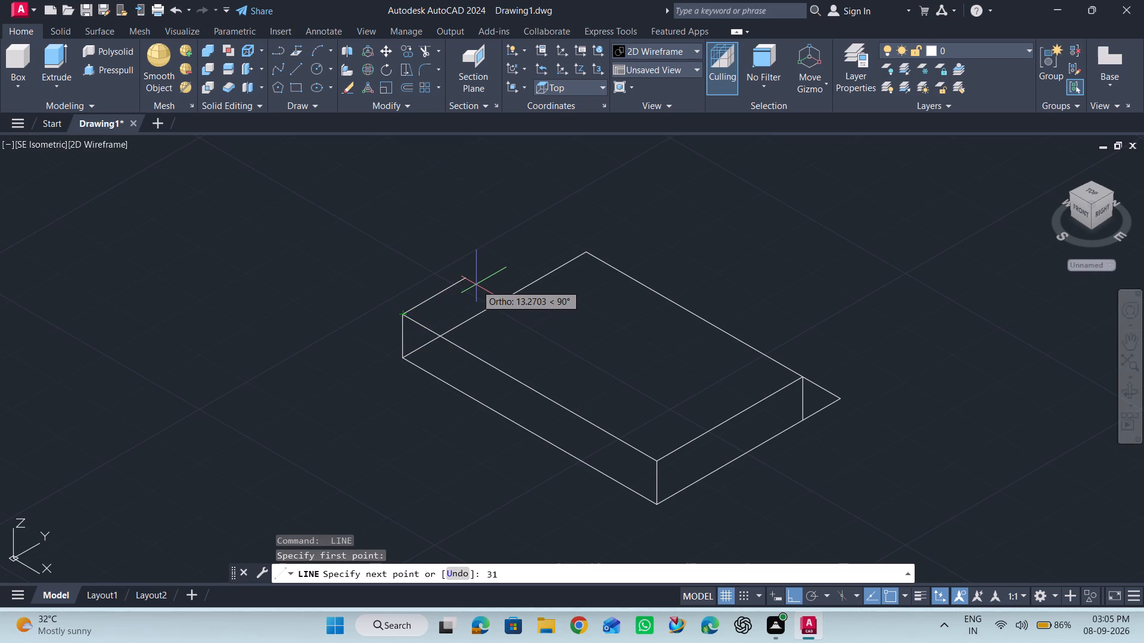
key(Return)
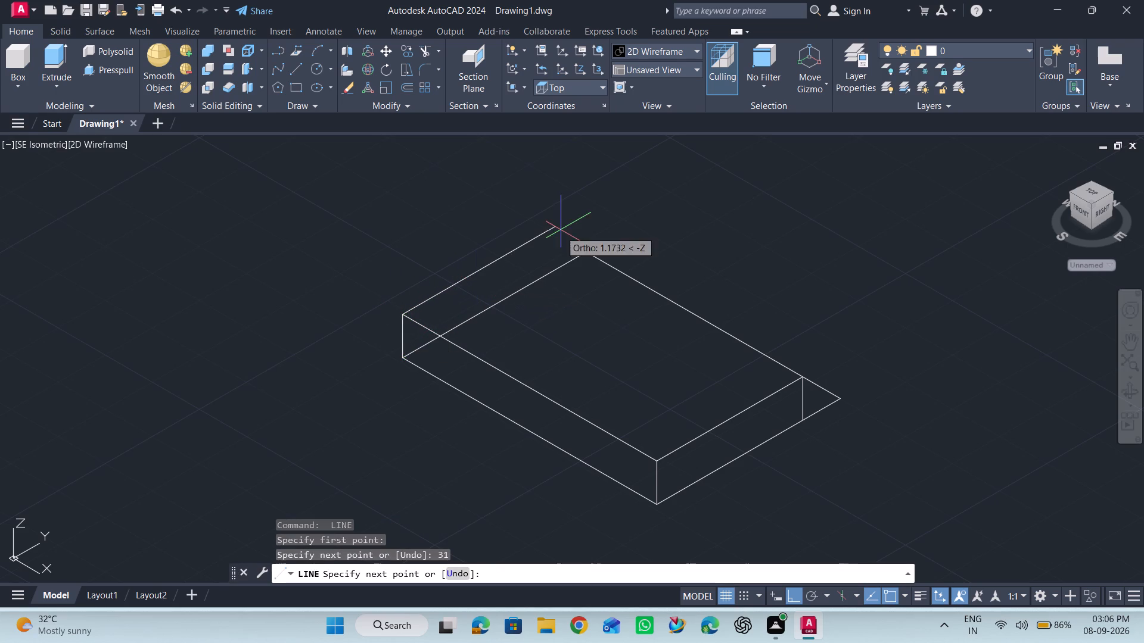
click(801, 380)
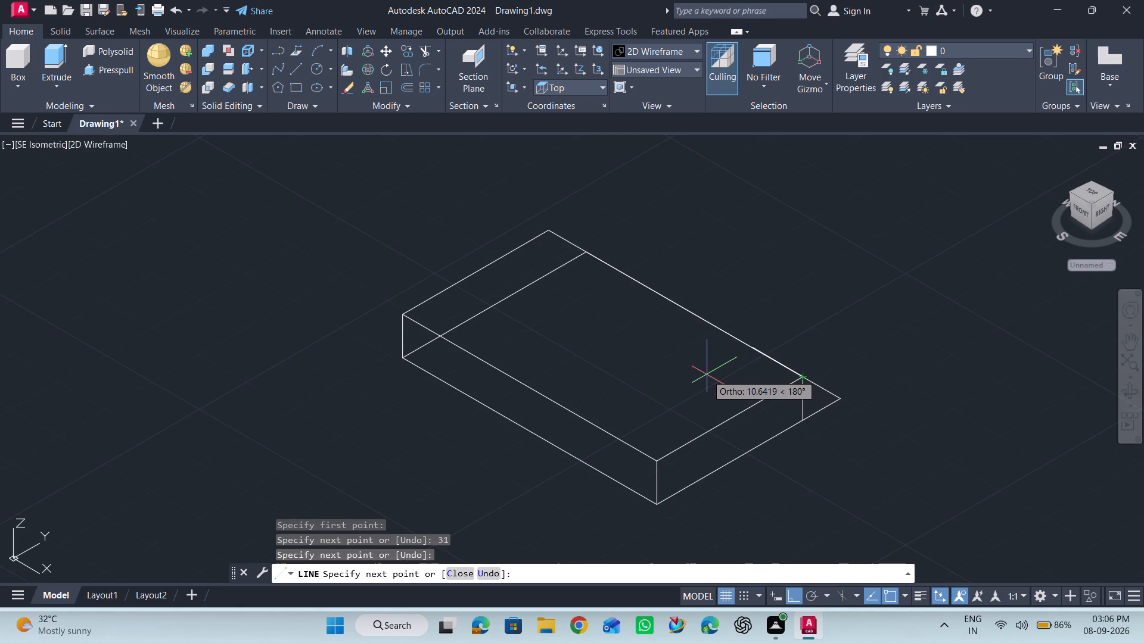
key(Escape)
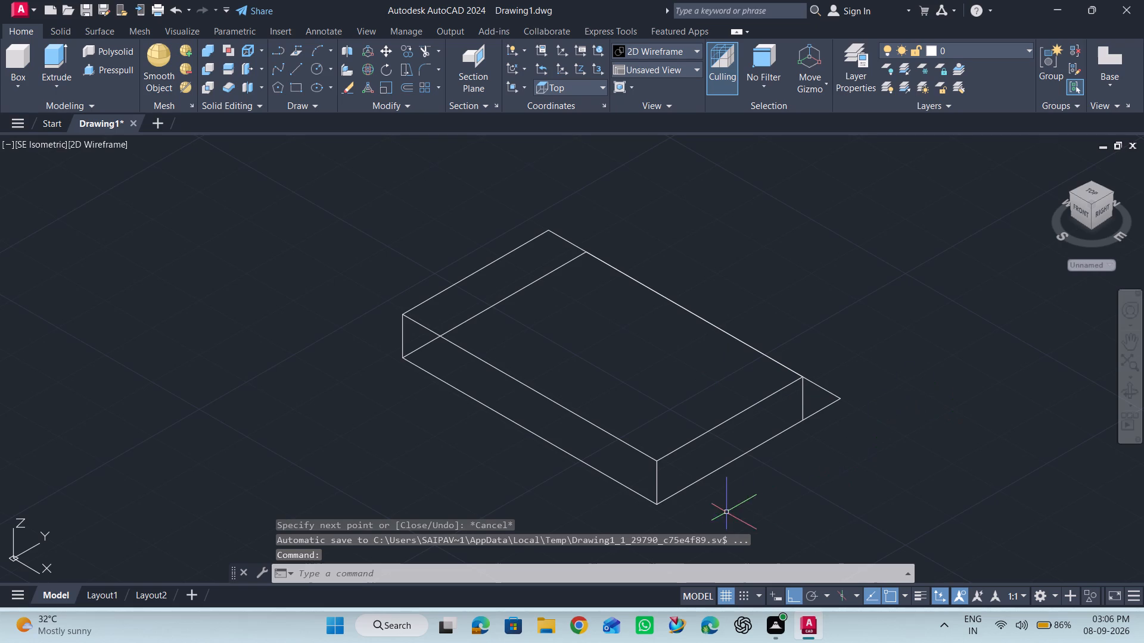
scroll(519, 369, down, 1)
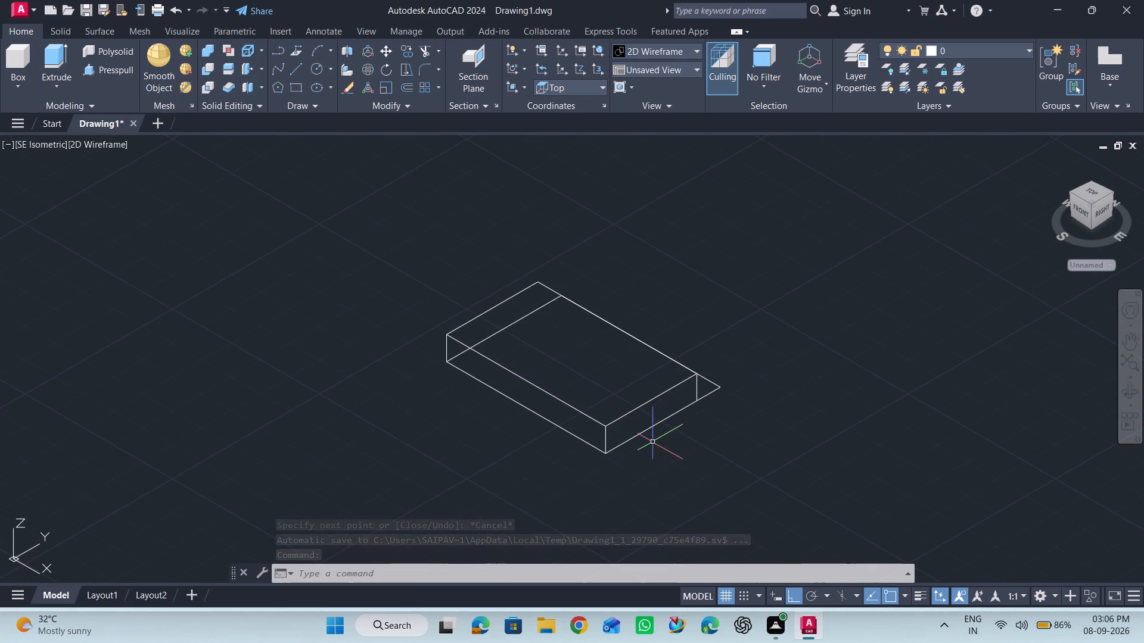
Draw an 8 vertical line upward from the nearest base corner, over the existing vertical edge.
scroll(652, 442, up, 1)
scroll(558, 439, up, 1)
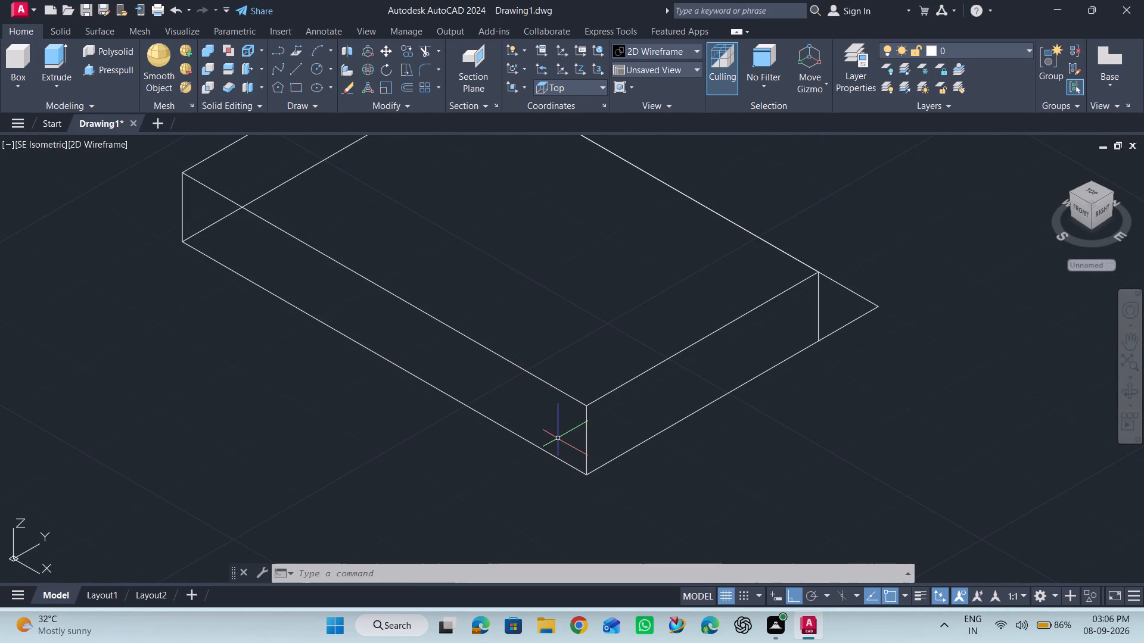
scroll(558, 438, down, 1)
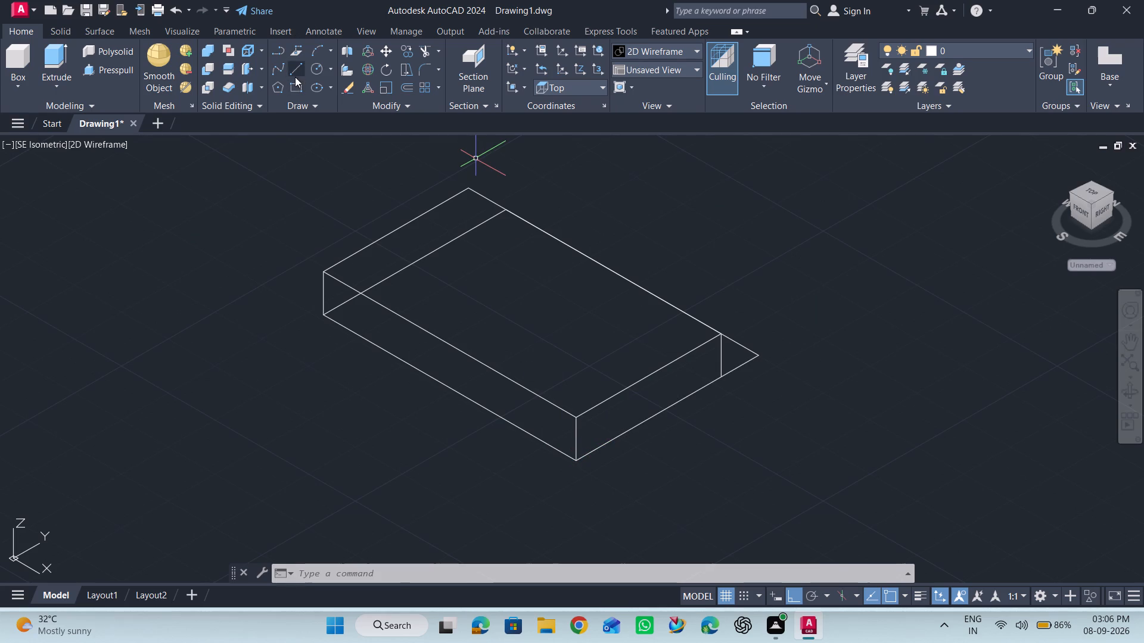
click(295, 77)
click(576, 461)
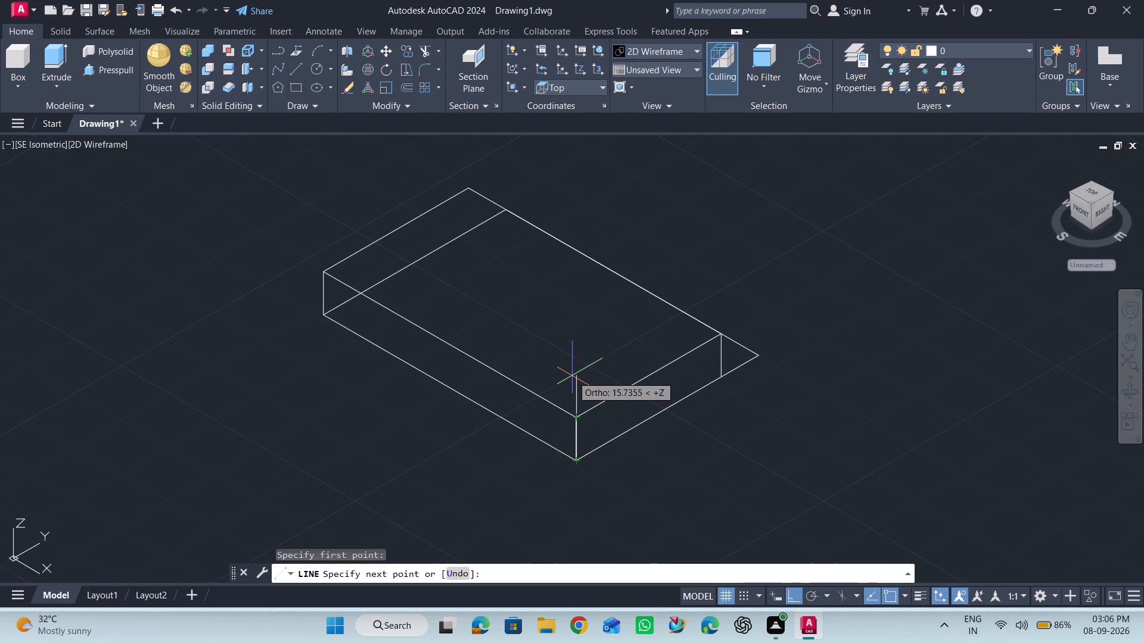
key(8)
key(Return)
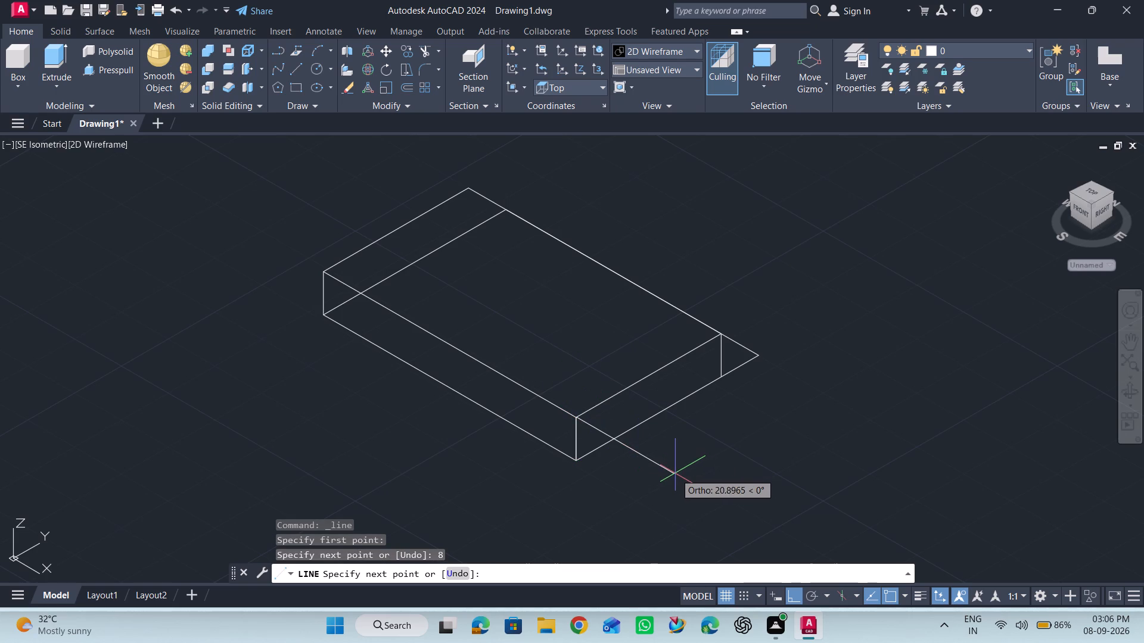
key(Escape)
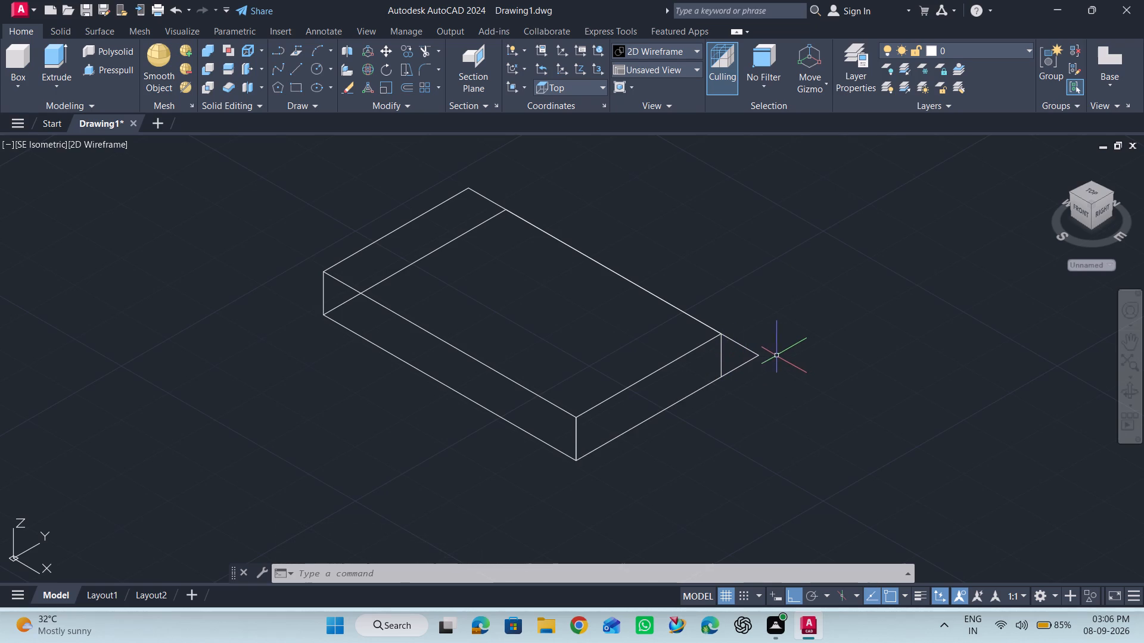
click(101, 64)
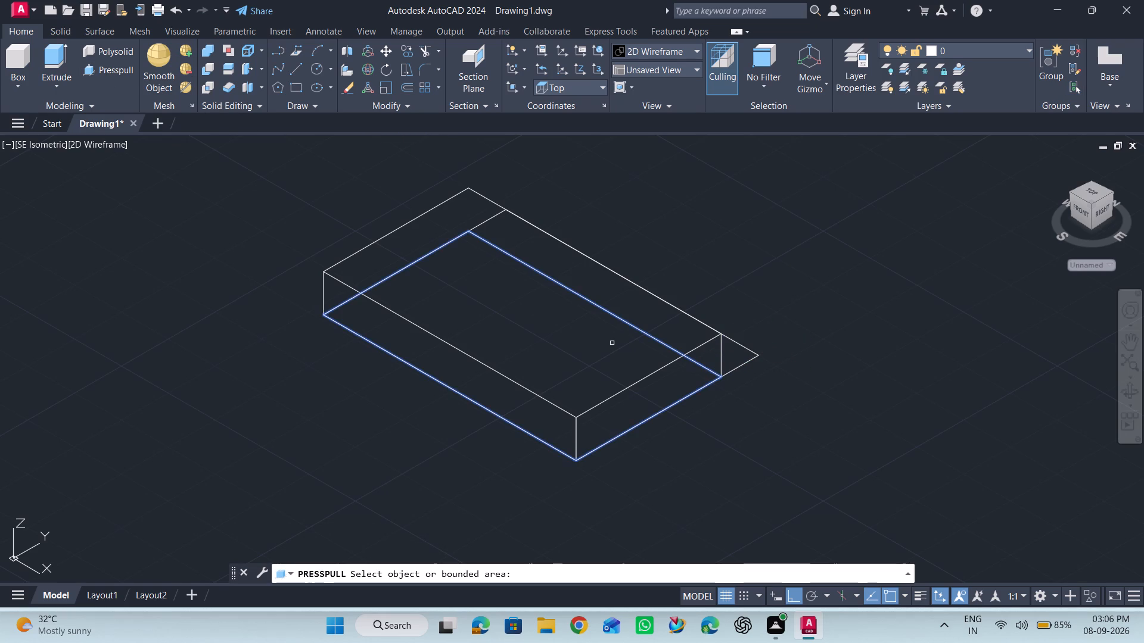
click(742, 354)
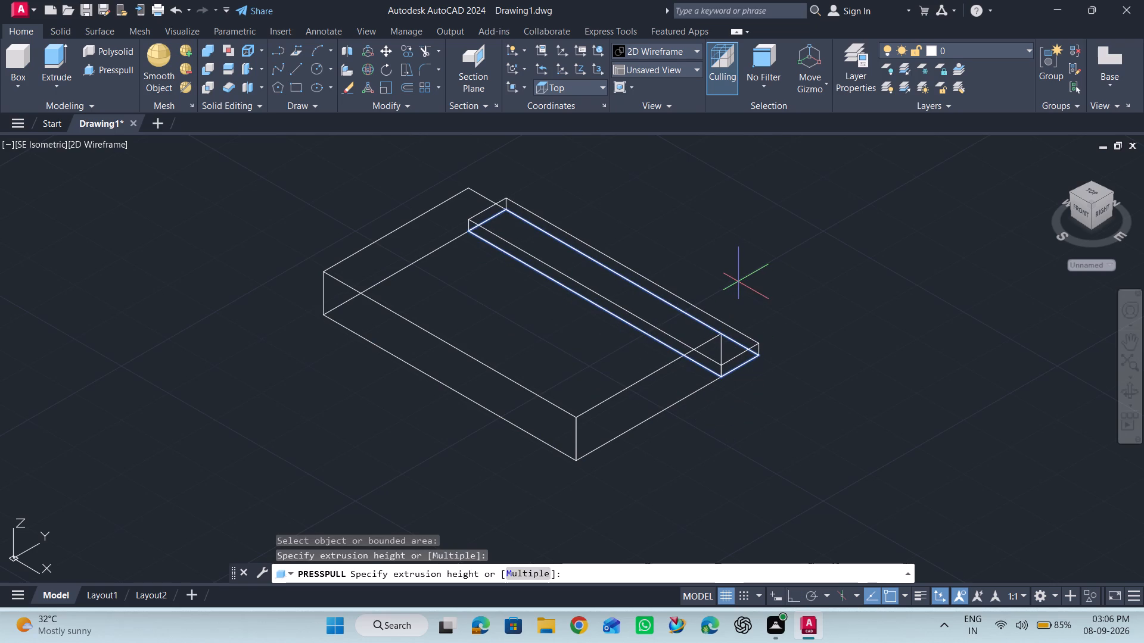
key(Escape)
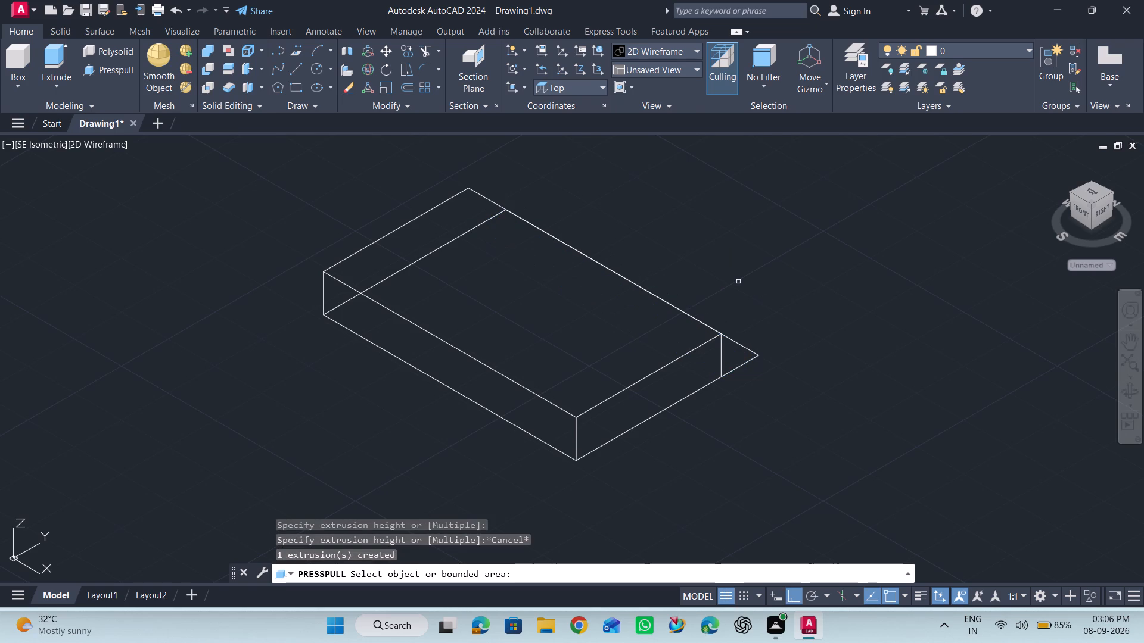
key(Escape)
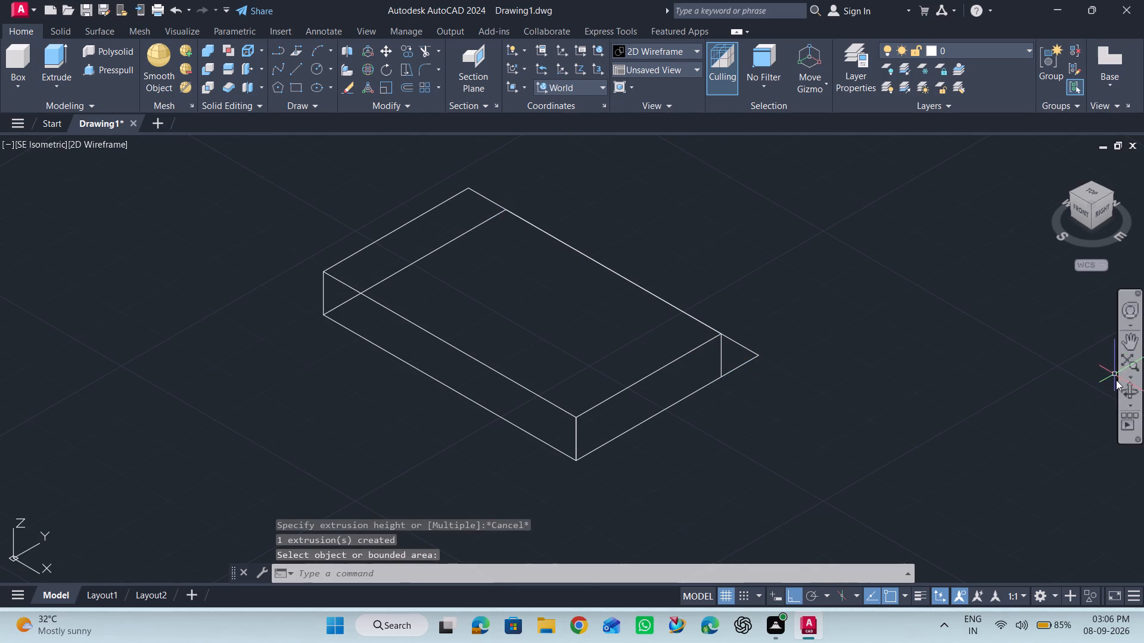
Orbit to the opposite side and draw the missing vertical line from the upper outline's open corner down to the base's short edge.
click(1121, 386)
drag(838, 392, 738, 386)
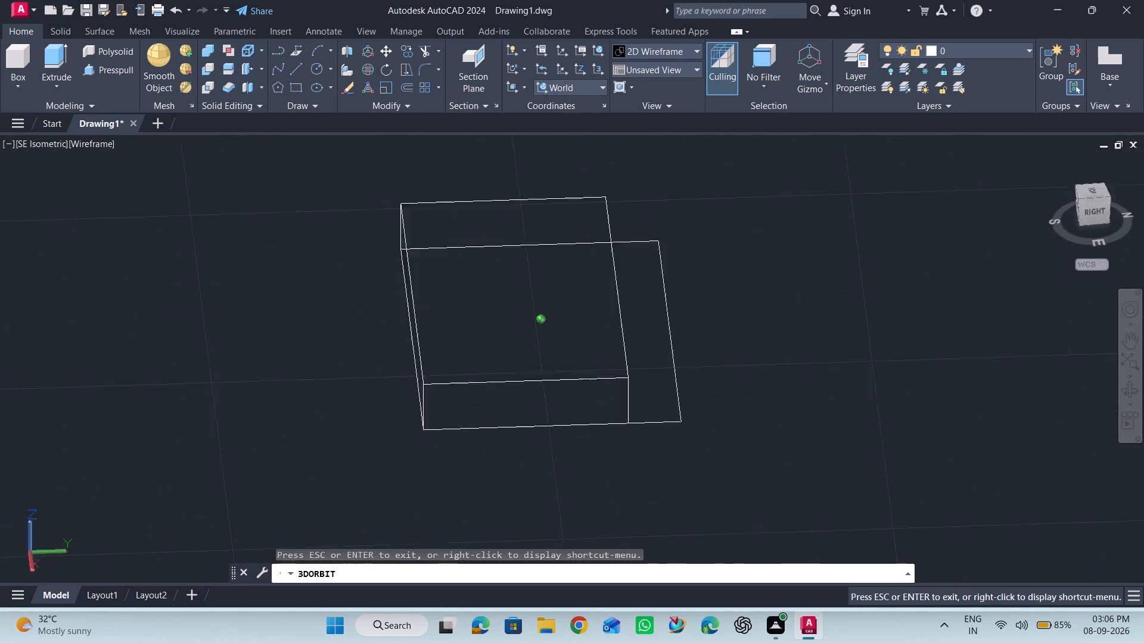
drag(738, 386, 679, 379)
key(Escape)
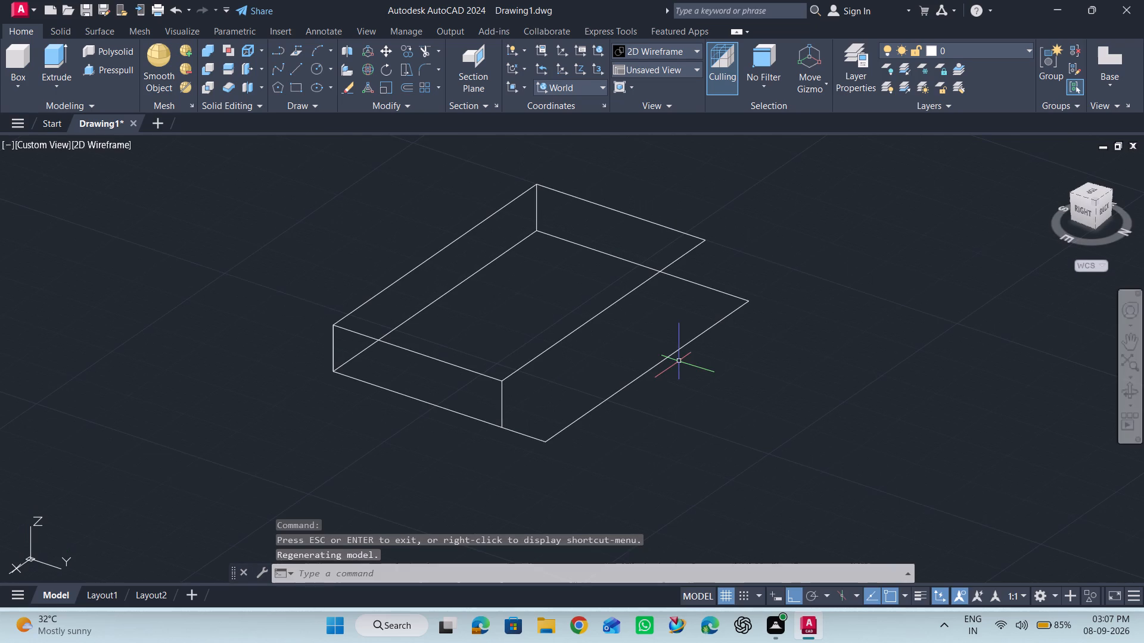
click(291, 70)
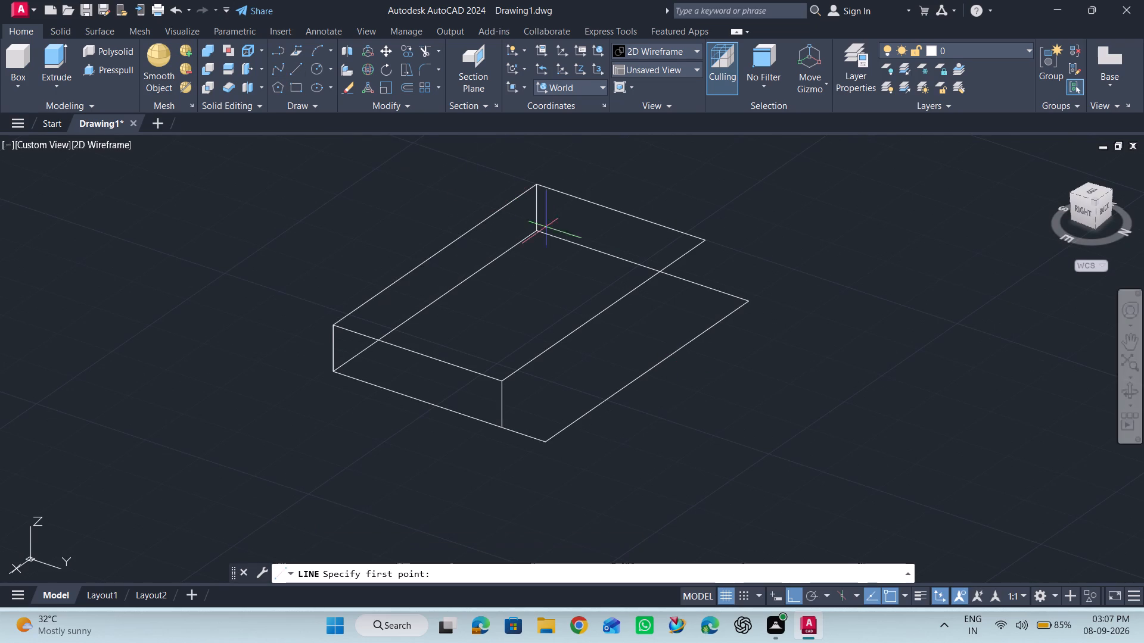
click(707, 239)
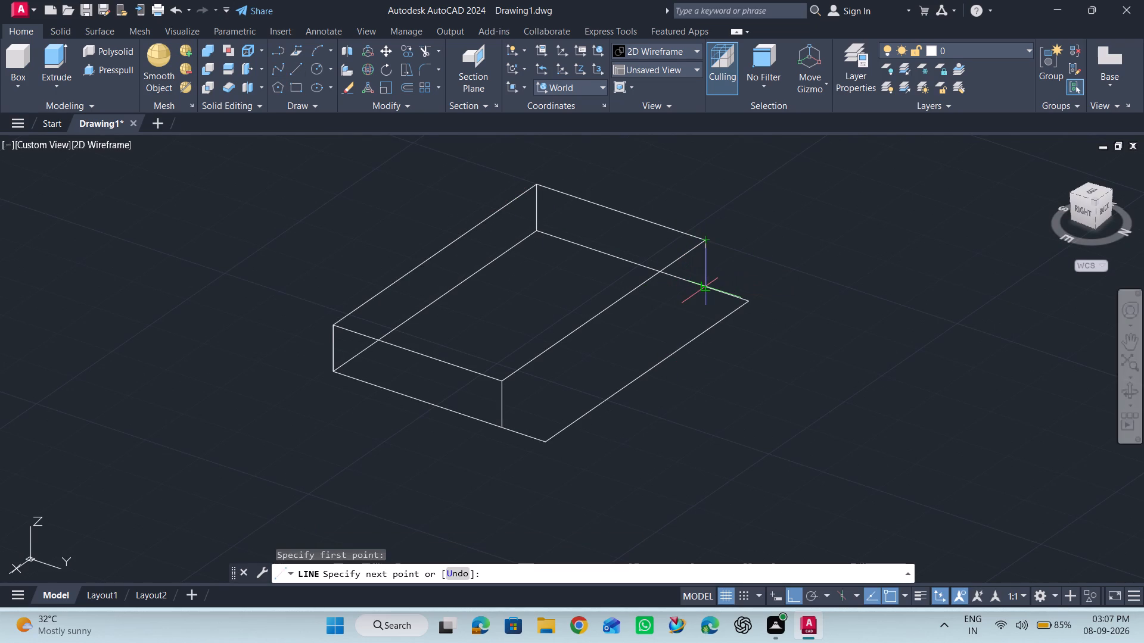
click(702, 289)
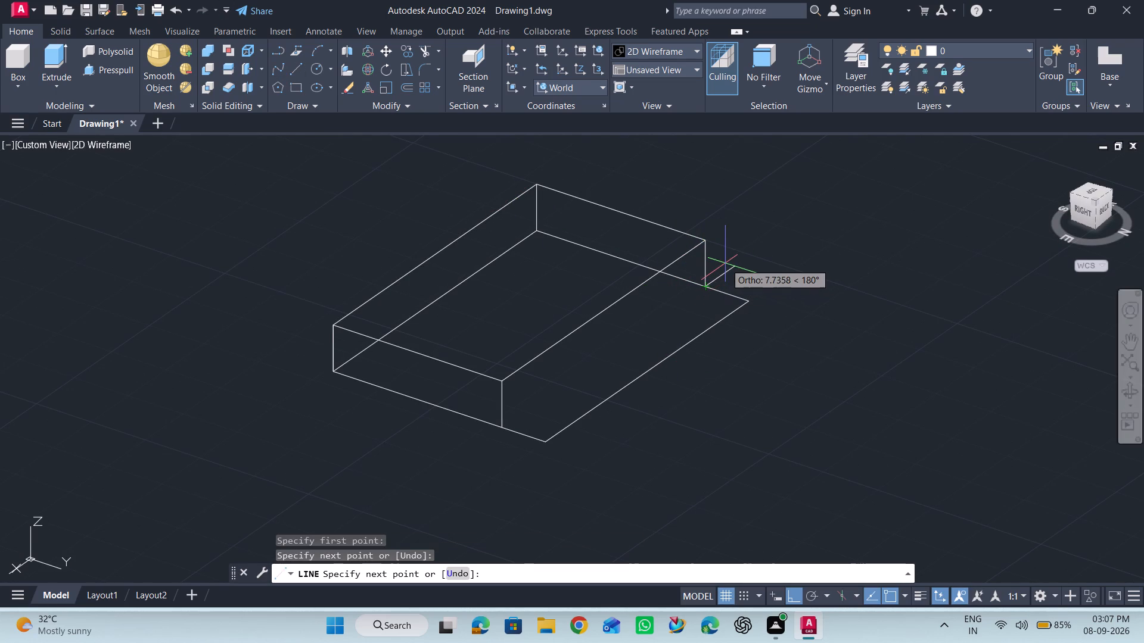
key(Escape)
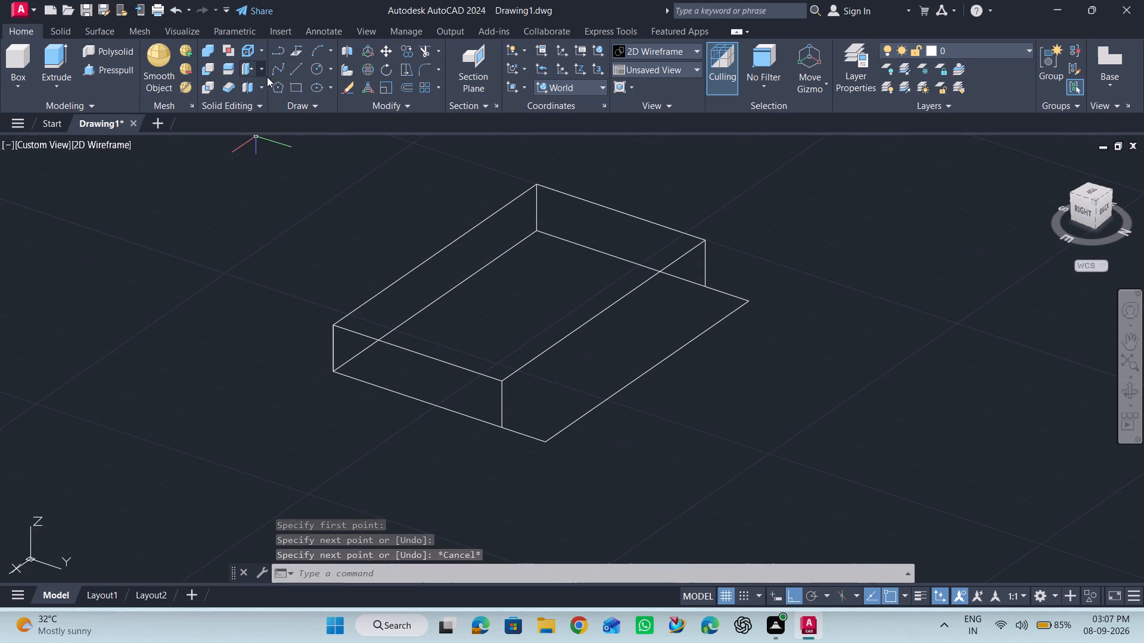
Draw a line across the base between the lower ends of the two inner verticals, parallel to the long edges.
click(297, 73)
drag(504, 425, 511, 422)
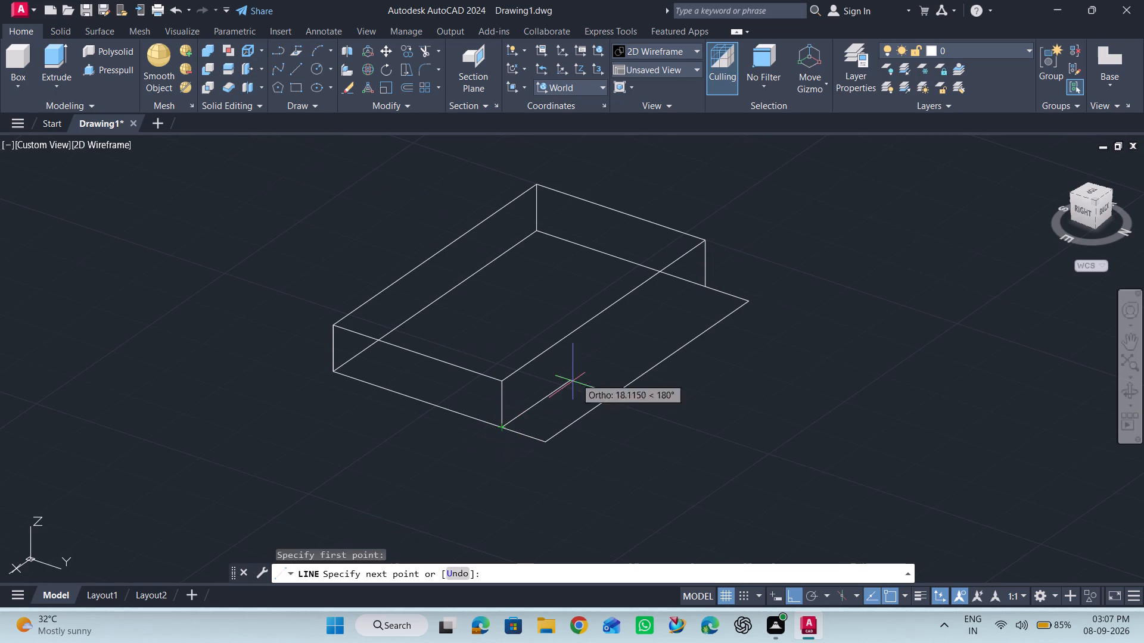
click(709, 286)
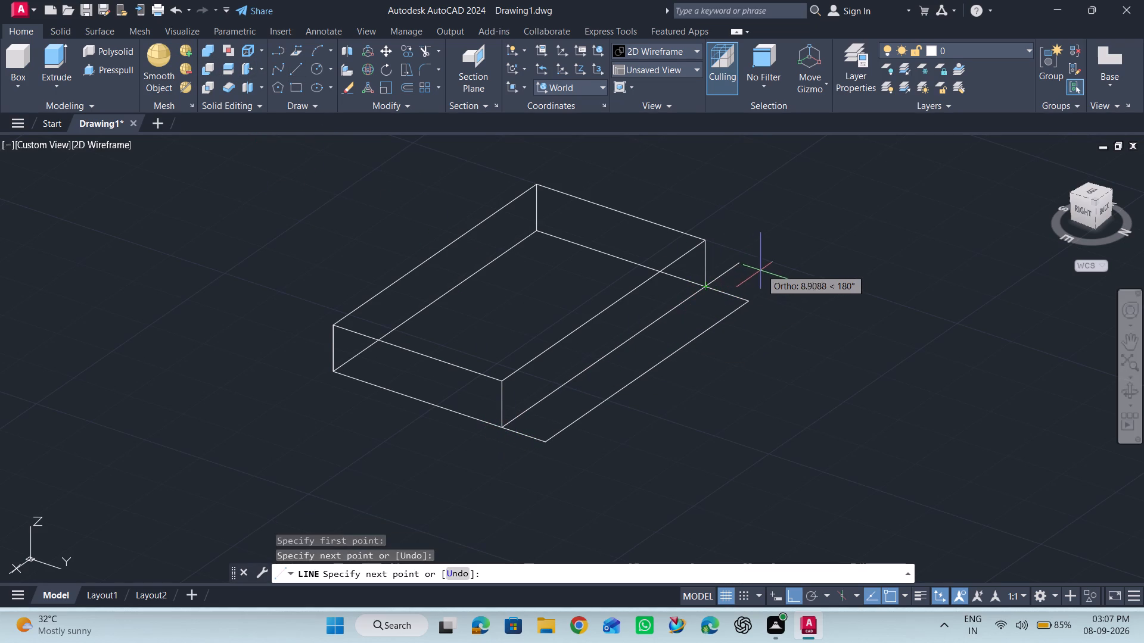
key(space)
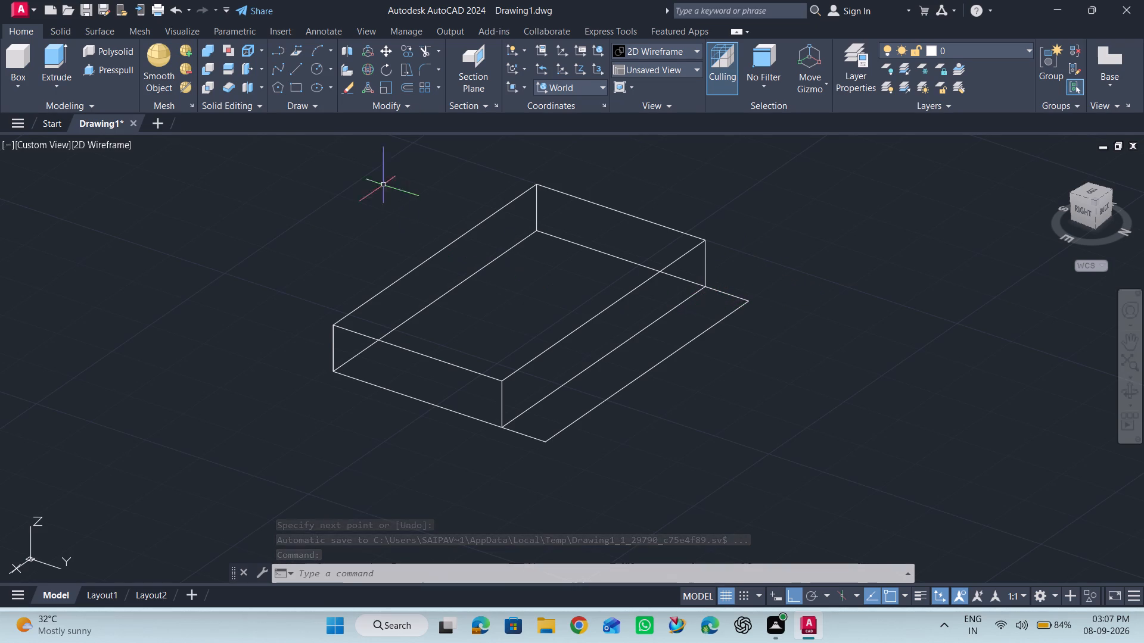
click(420, 46)
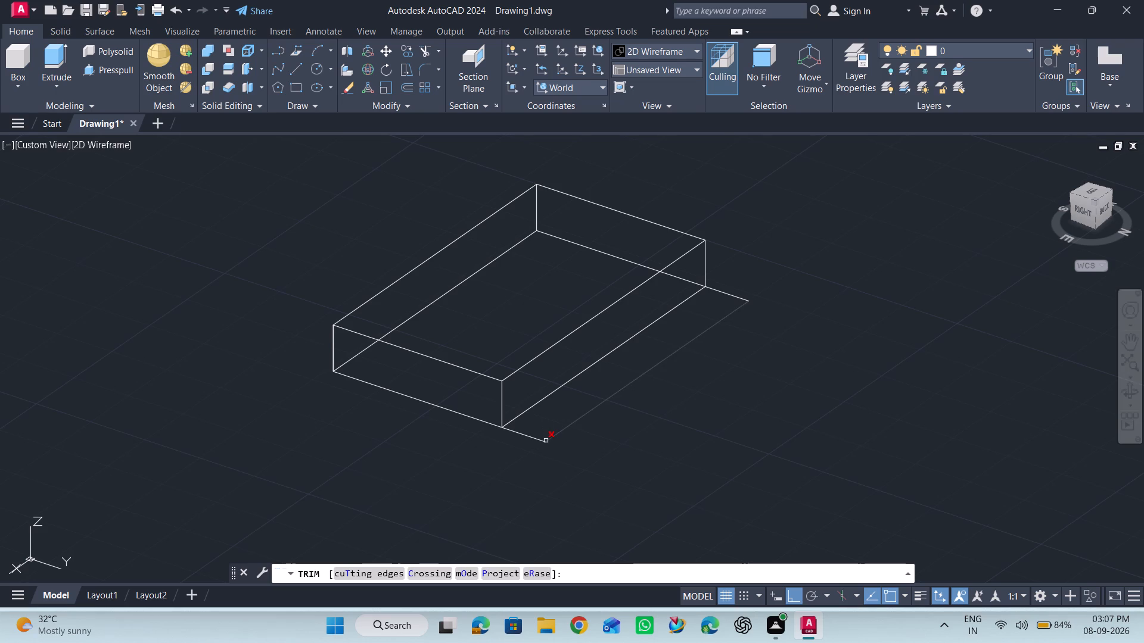
key(Escape)
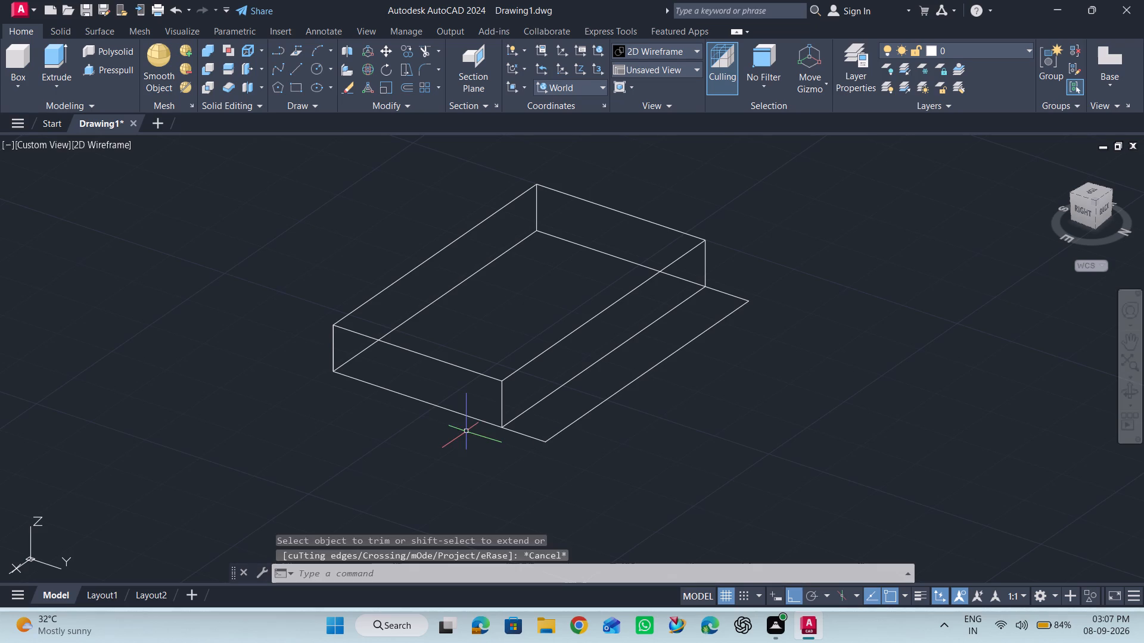
Presspull the narrow base strip outside the wireframe upward by 4.
click(101, 73)
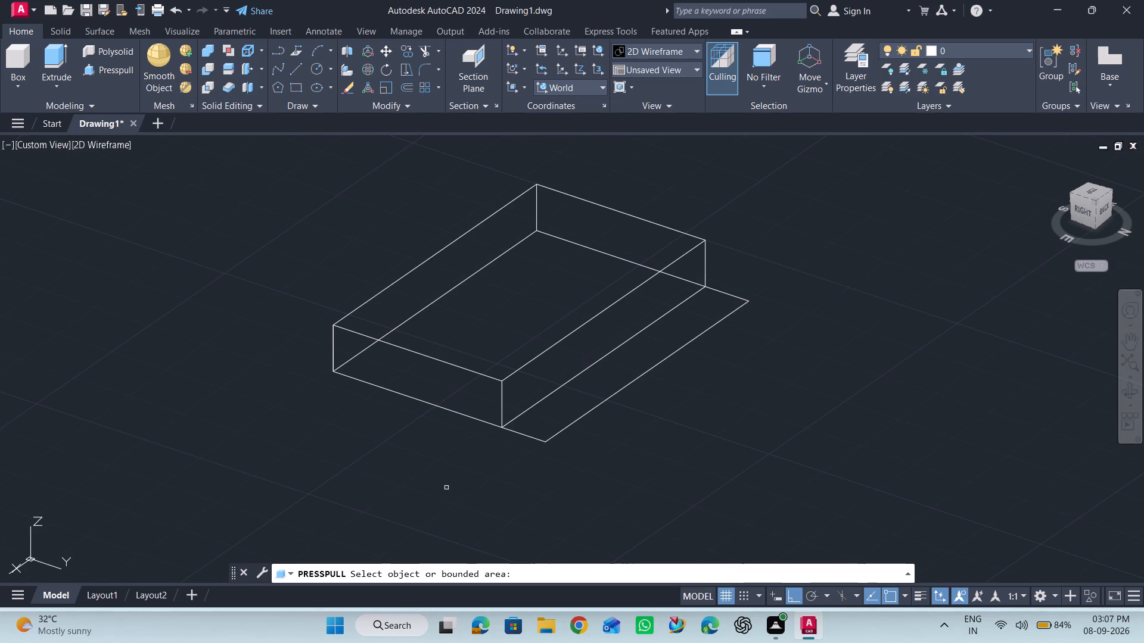
click(550, 419)
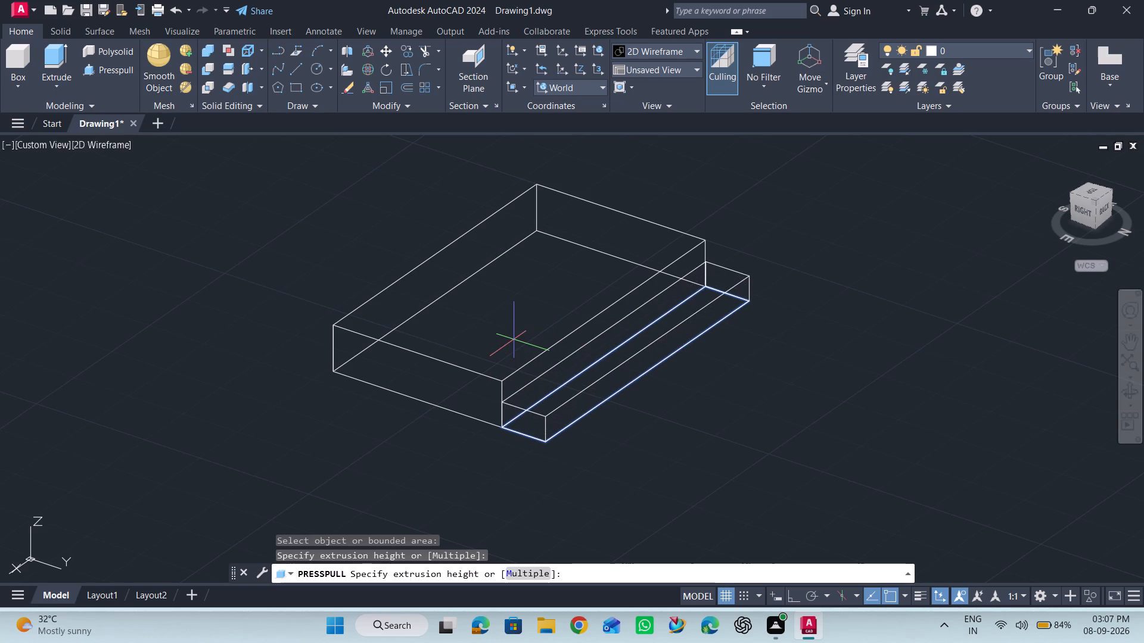
key(4)
key(Return)
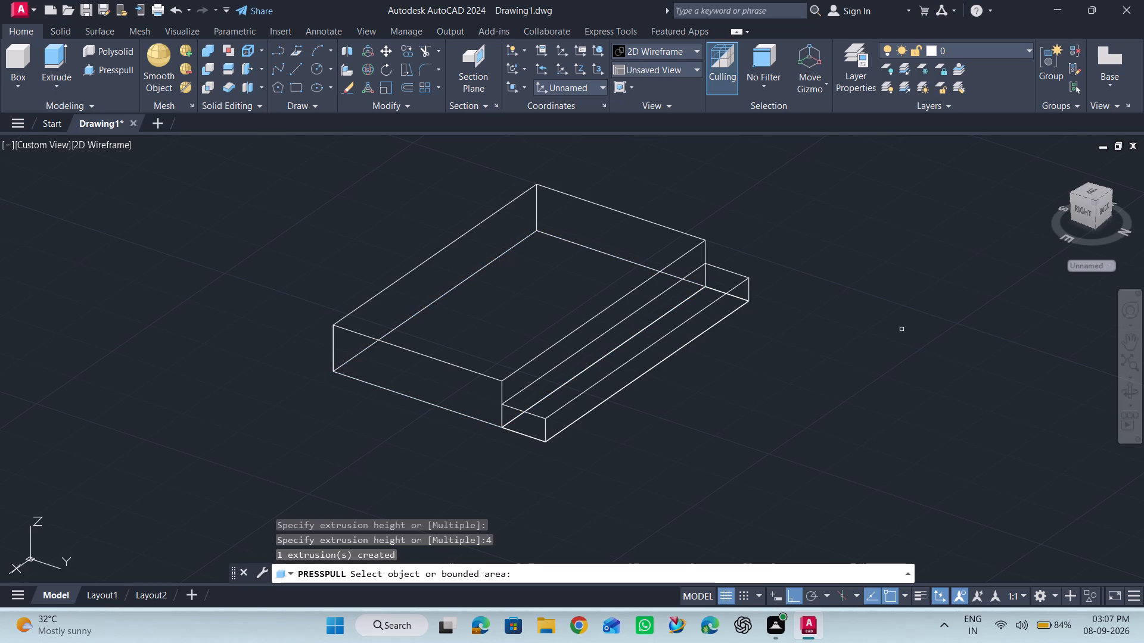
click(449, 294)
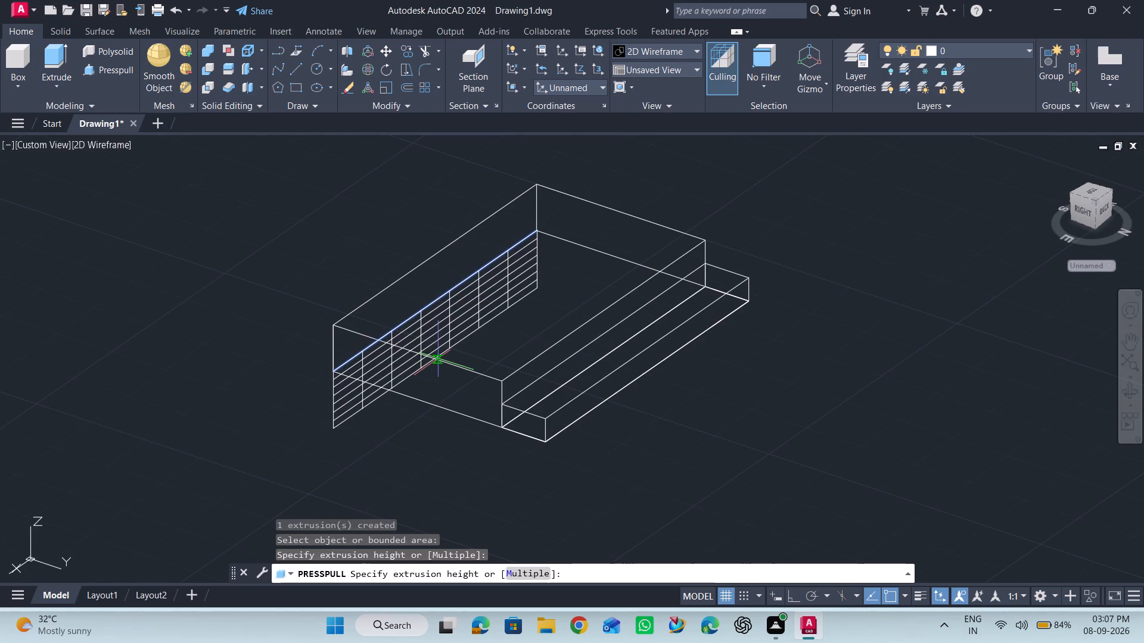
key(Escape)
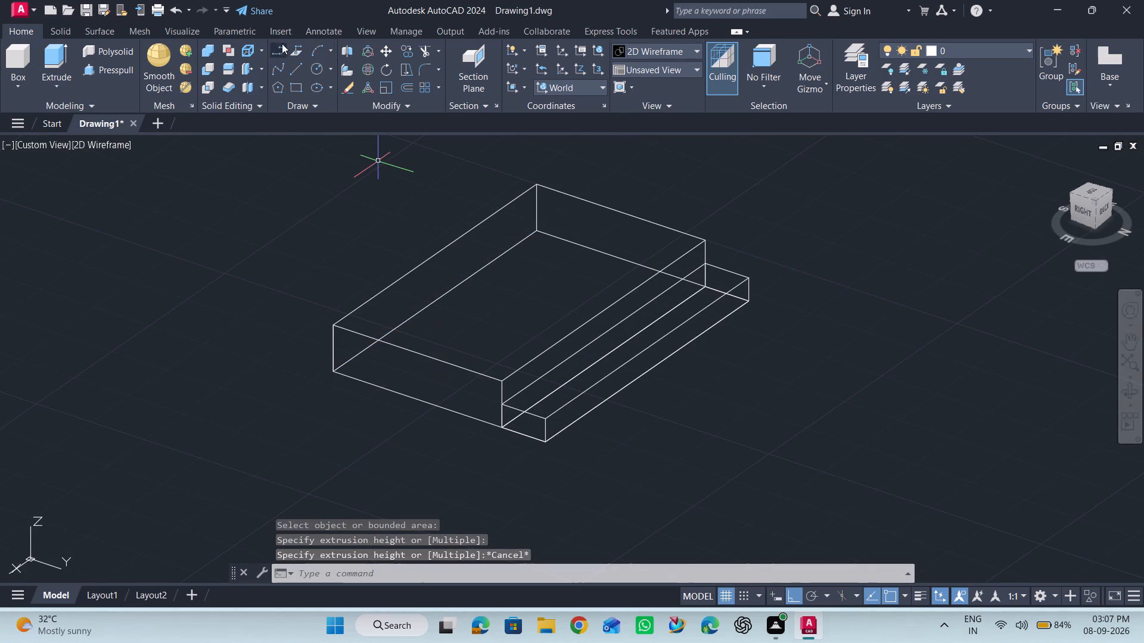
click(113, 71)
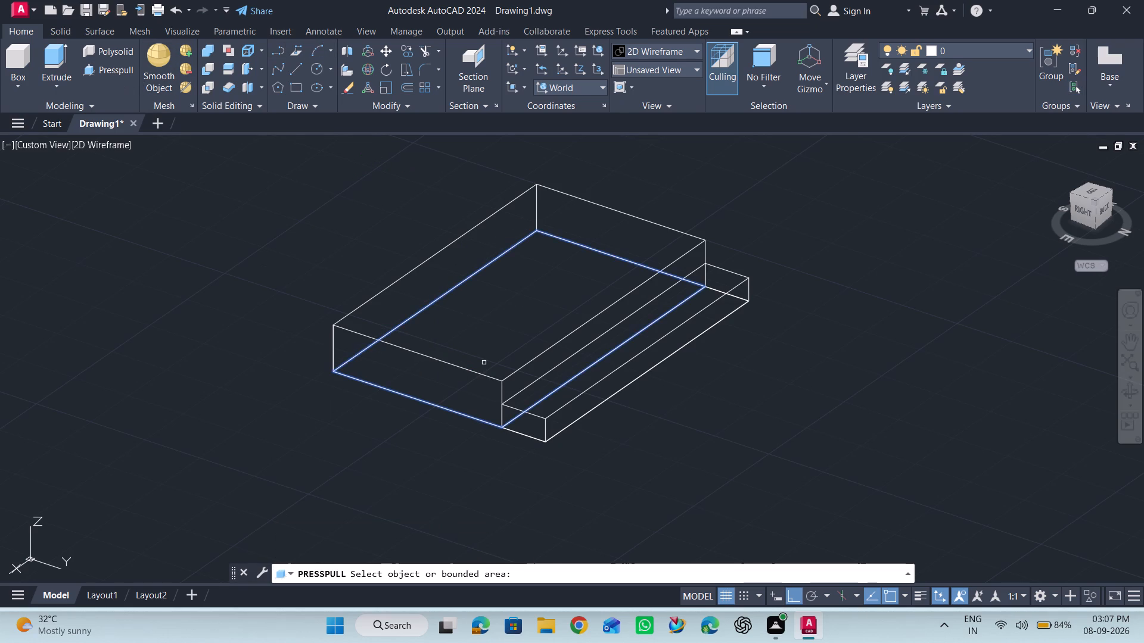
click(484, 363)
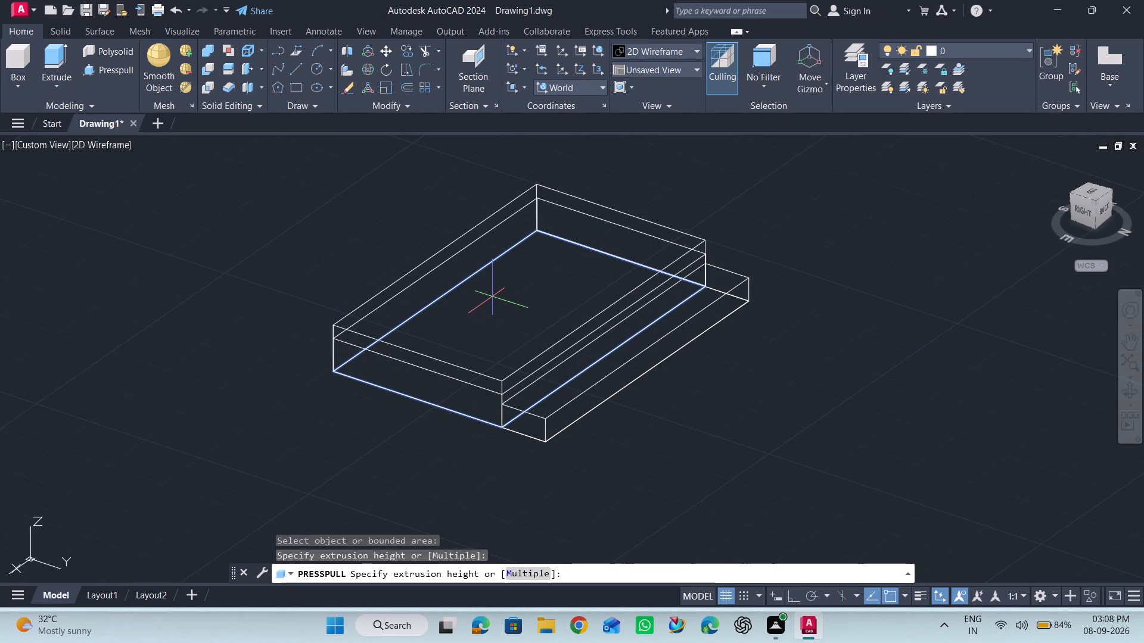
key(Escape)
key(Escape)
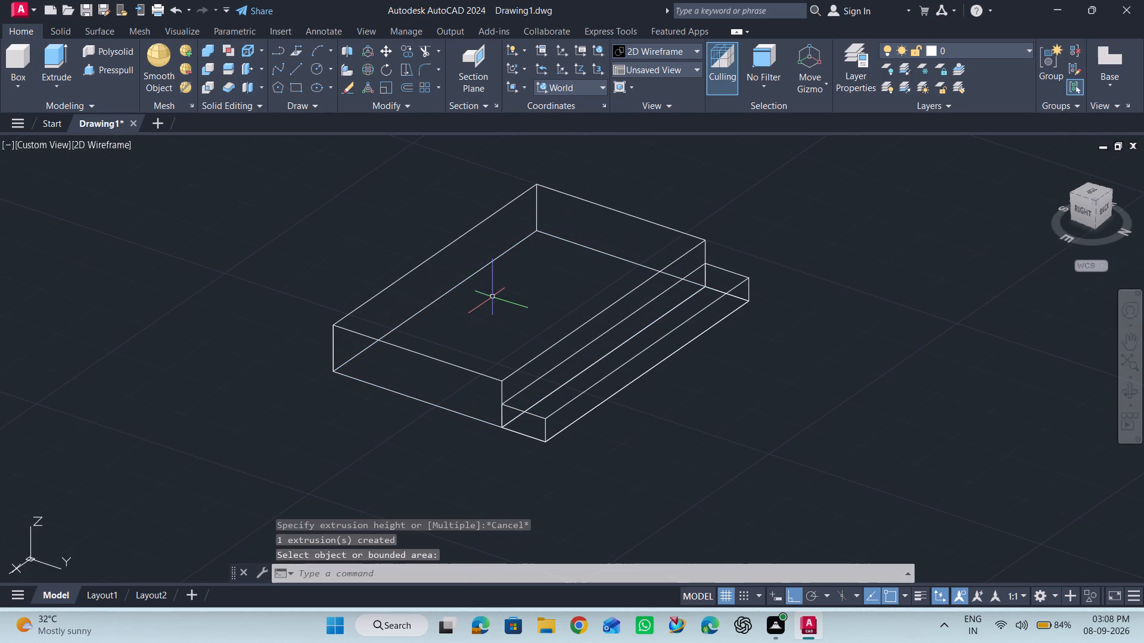
Erase the wireframe's upper outline and its vertical lines above the large base region, leaving the base lines and strip solid.
click(462, 233)
click(582, 199)
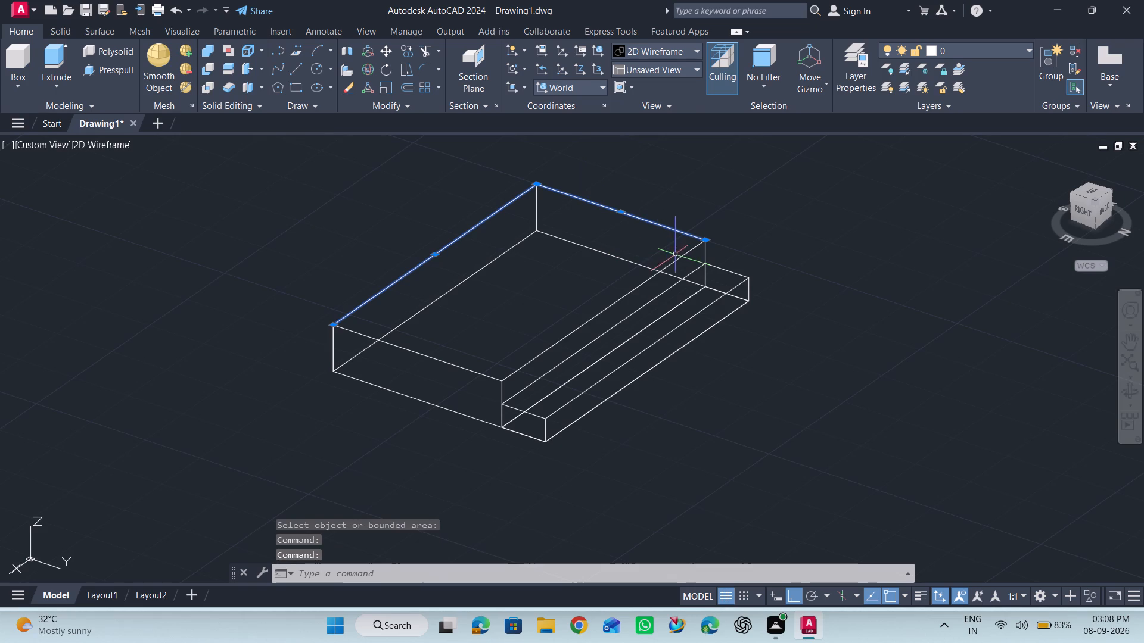
click(677, 257)
click(707, 251)
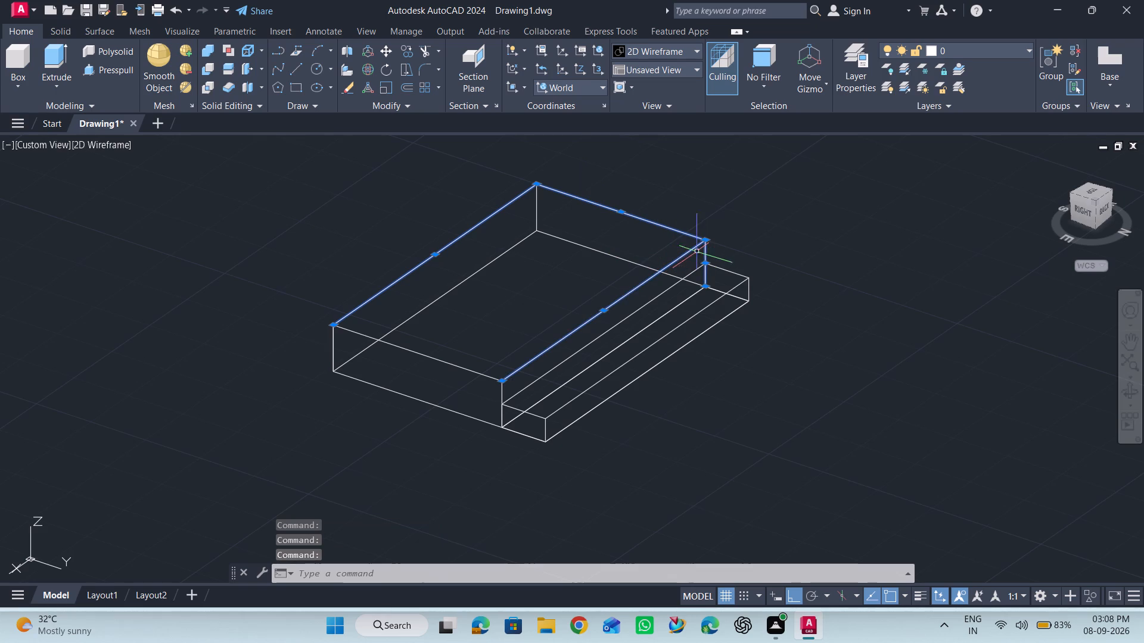
click(502, 391)
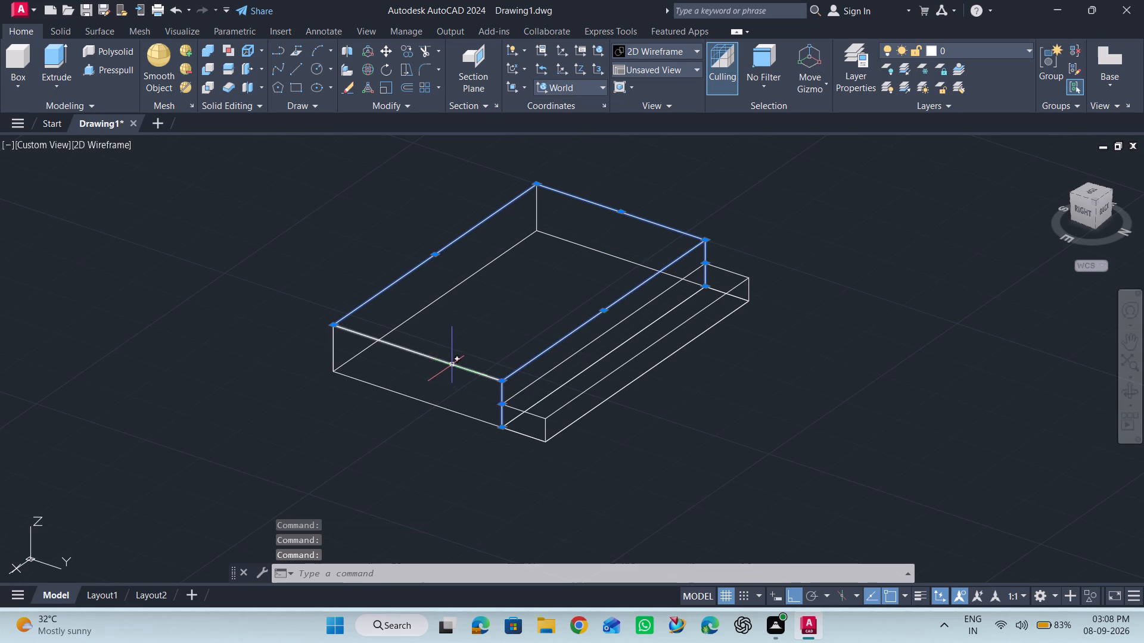
click(452, 364)
click(335, 349)
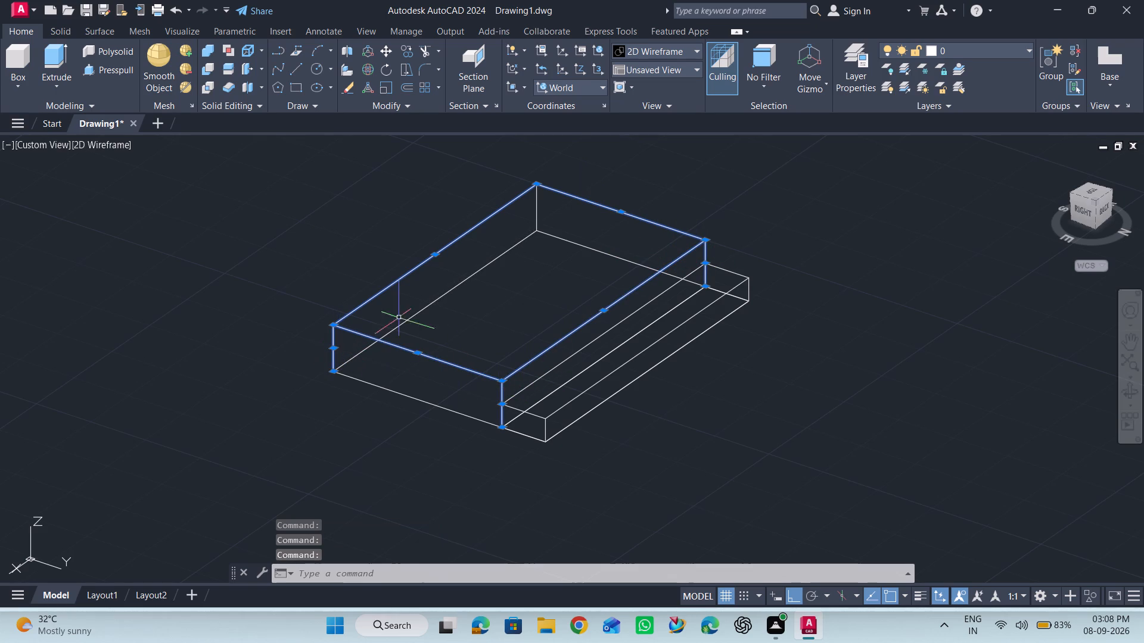
click(534, 214)
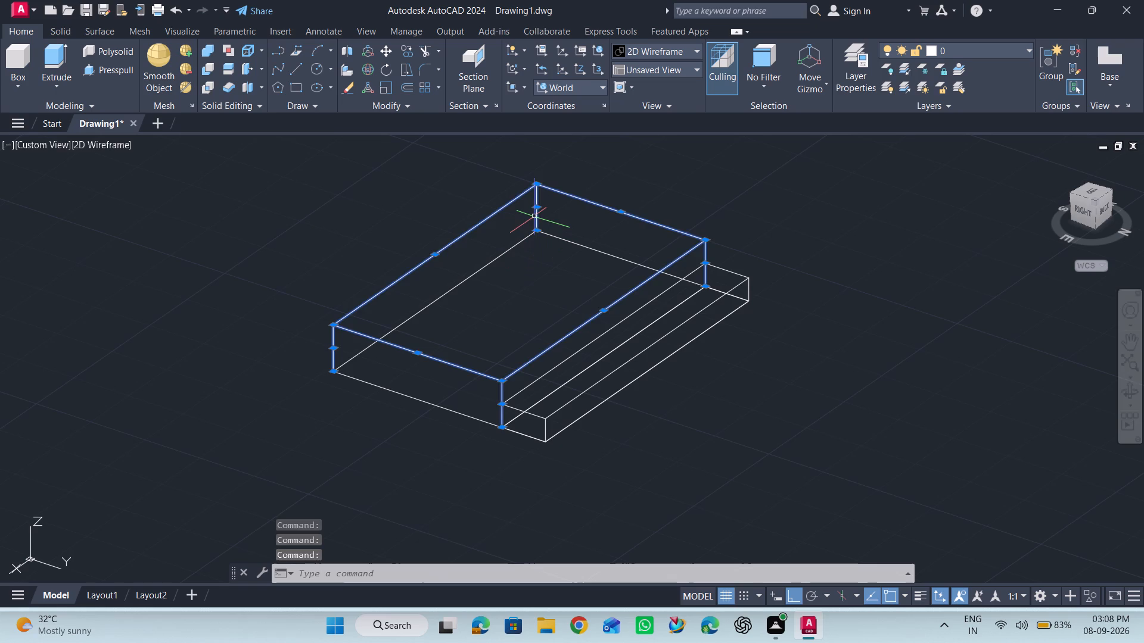
key(Delete)
click(337, 330)
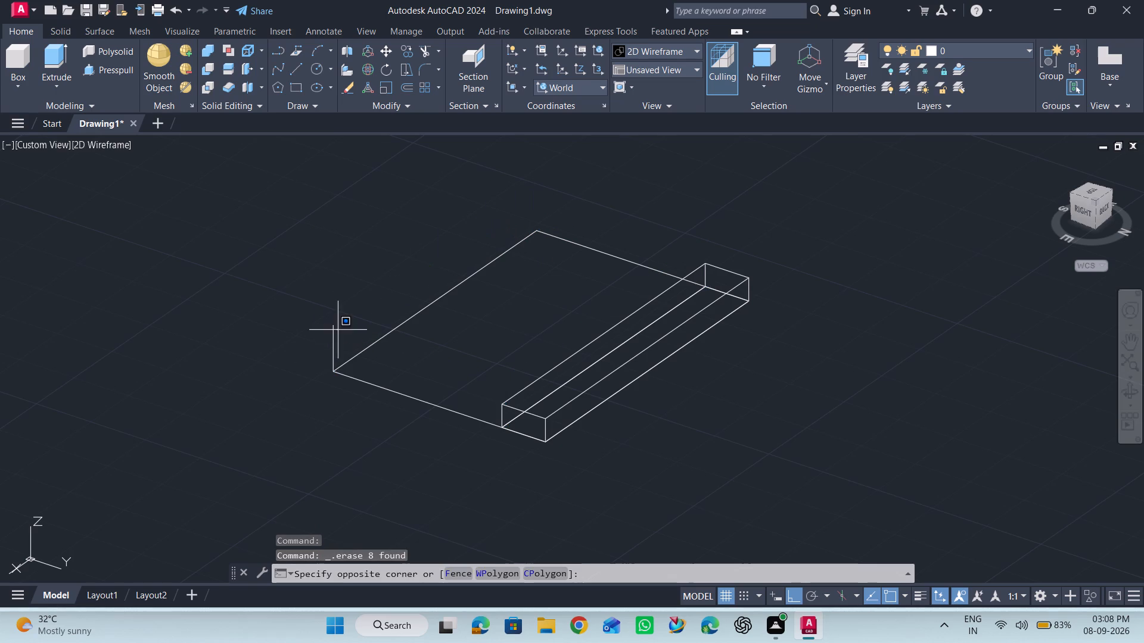
click(305, 349)
key(Delete)
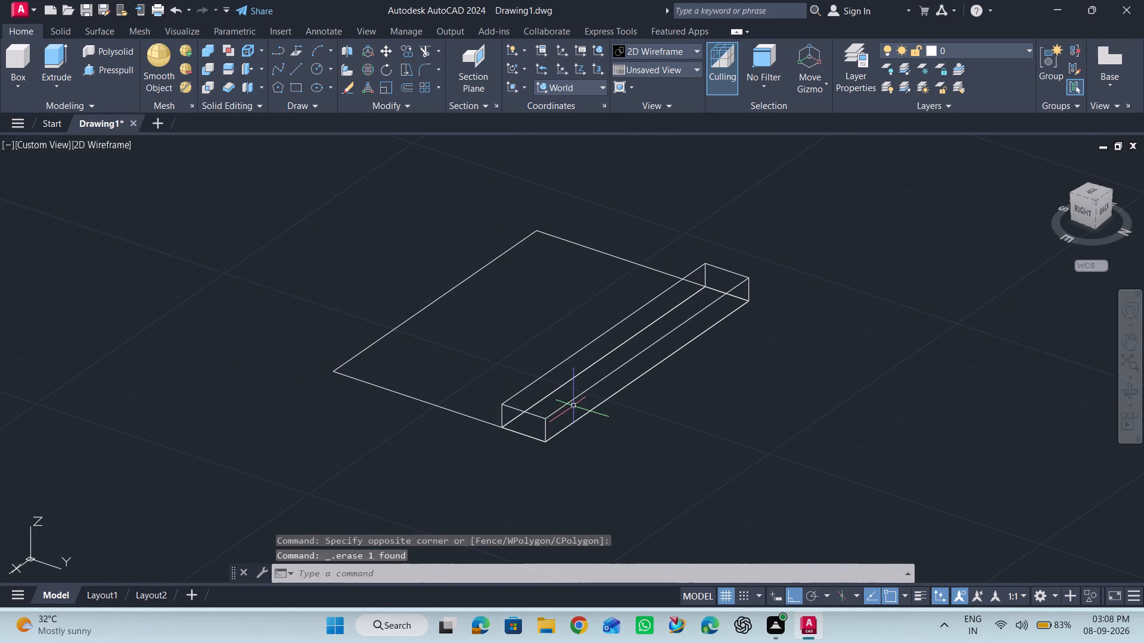
Presspull the large base region beside the strip solid upward by 8.
click(107, 68)
click(490, 337)
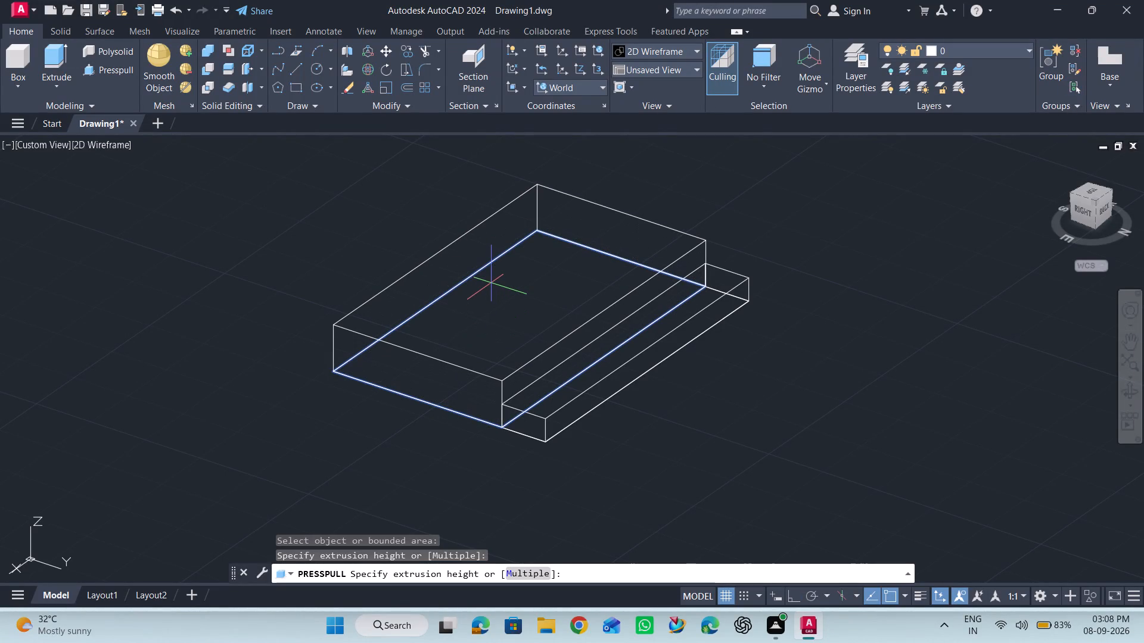
key(8)
key(Return)
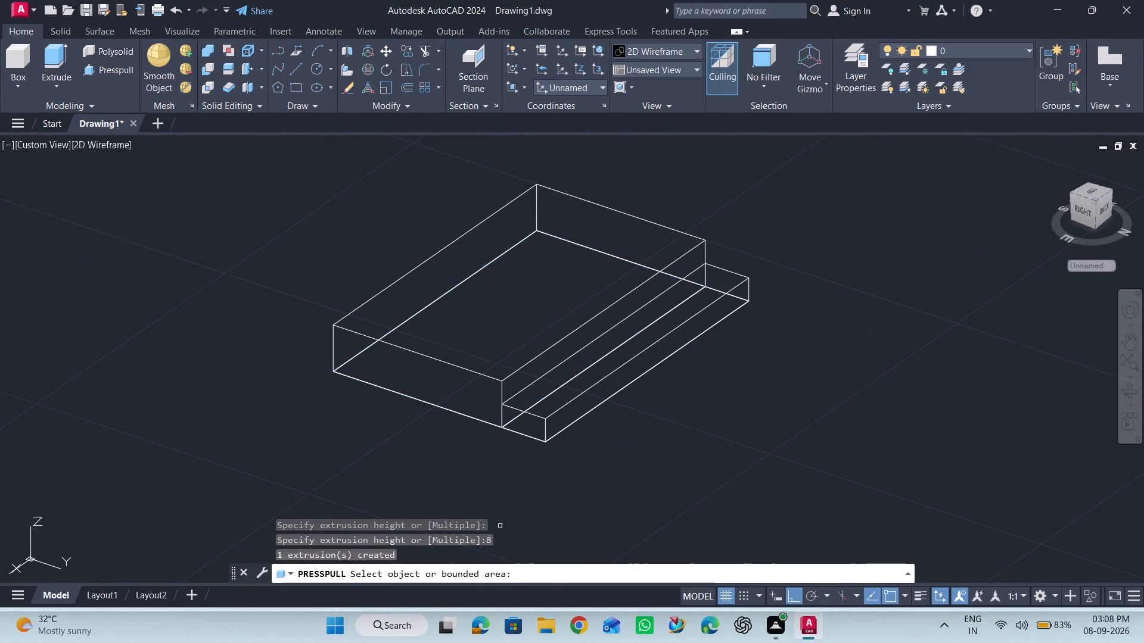
key(Escape)
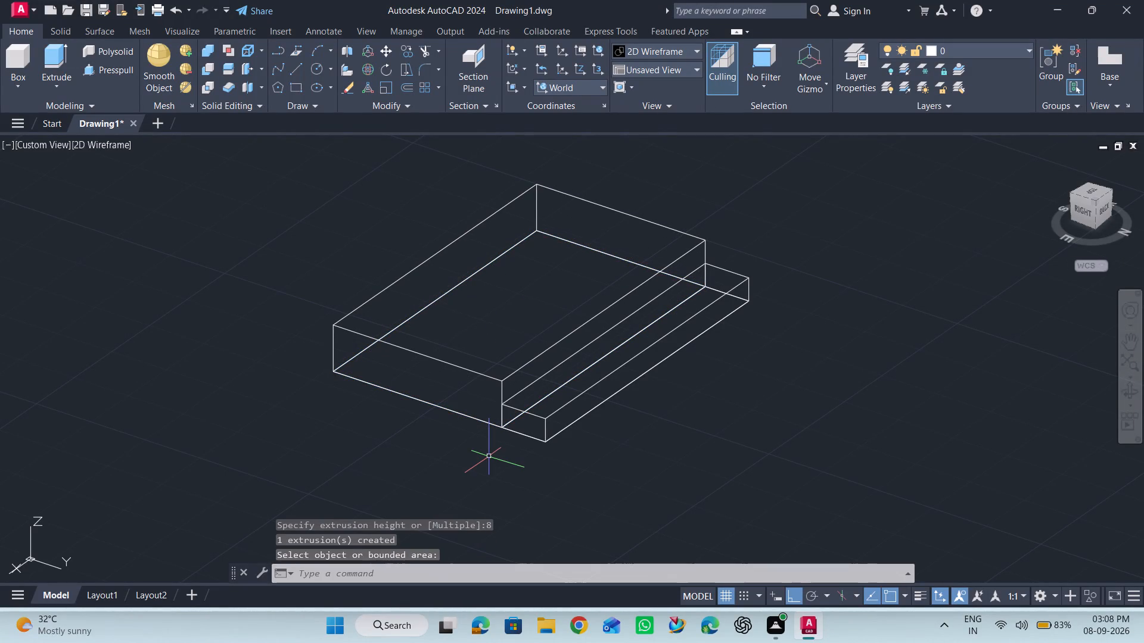
Union the 8-high block and the 4-high strip into a single solid.
drag(763, 210, 750, 209)
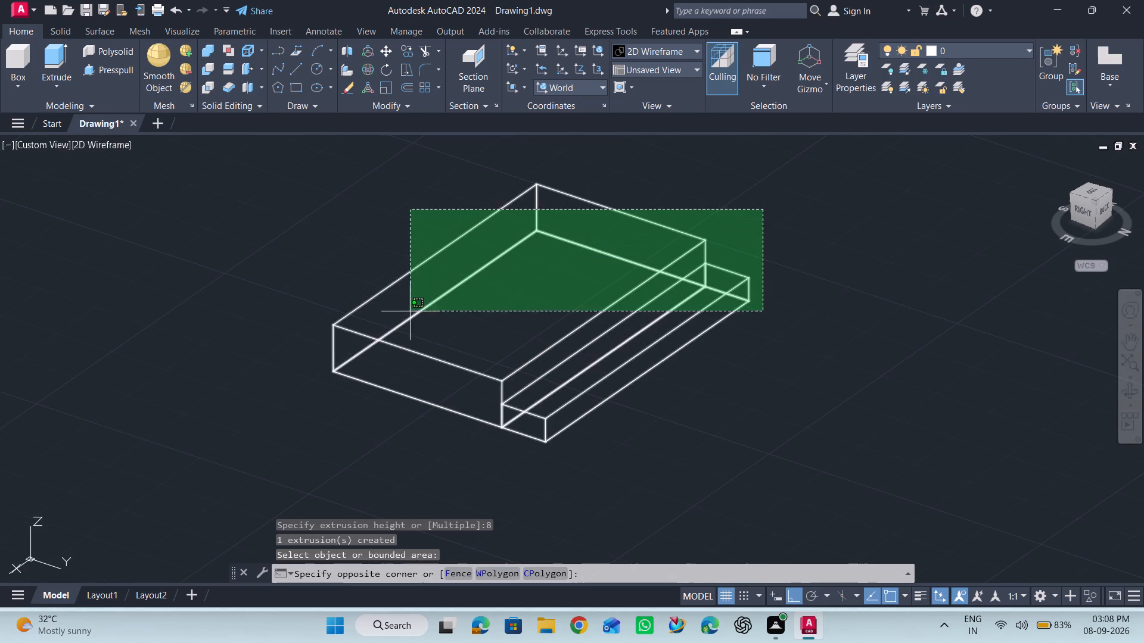
click(337, 420)
drag(702, 174, 697, 166)
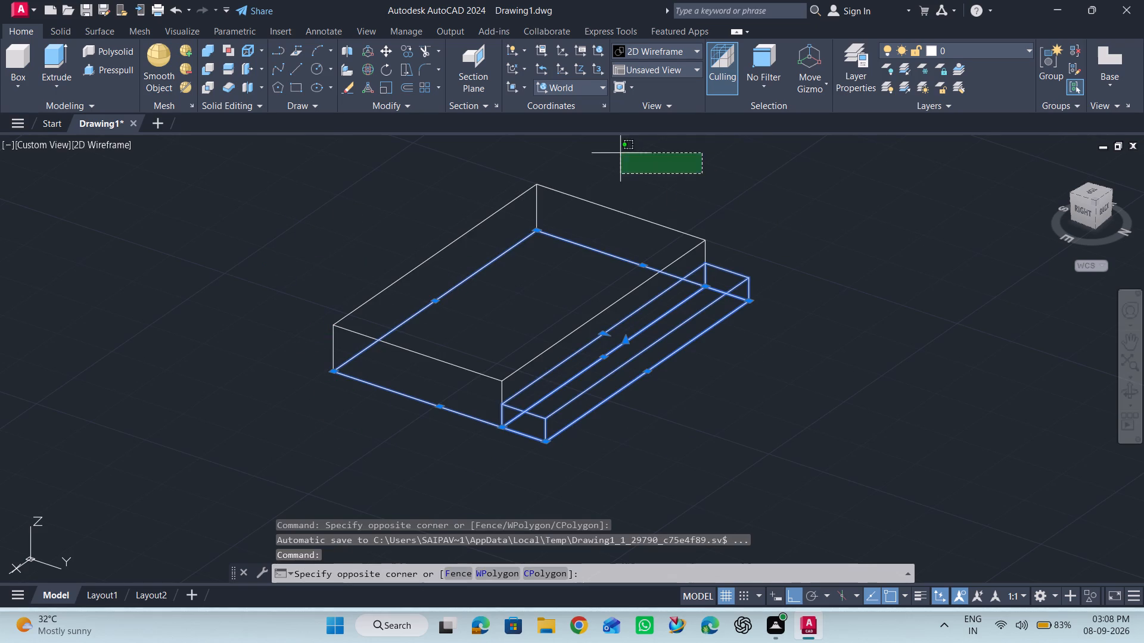
click(248, 459)
scroll(548, 459, down, 2)
drag(730, 285, 723, 284)
click(347, 466)
scroll(530, 441, up, 1)
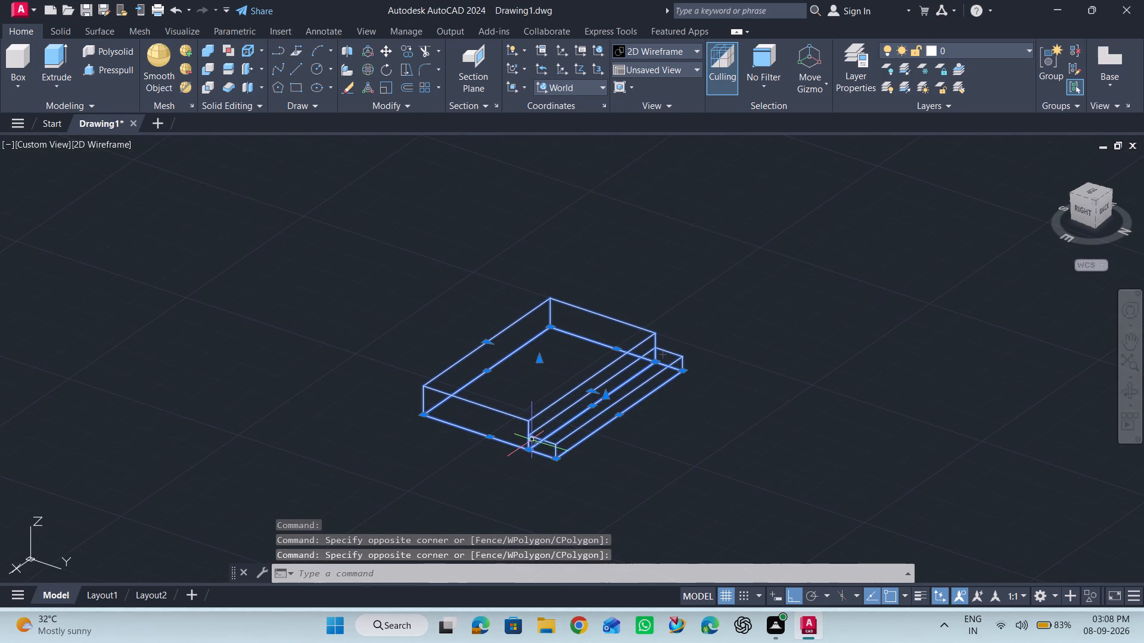
scroll(535, 435, up, 1)
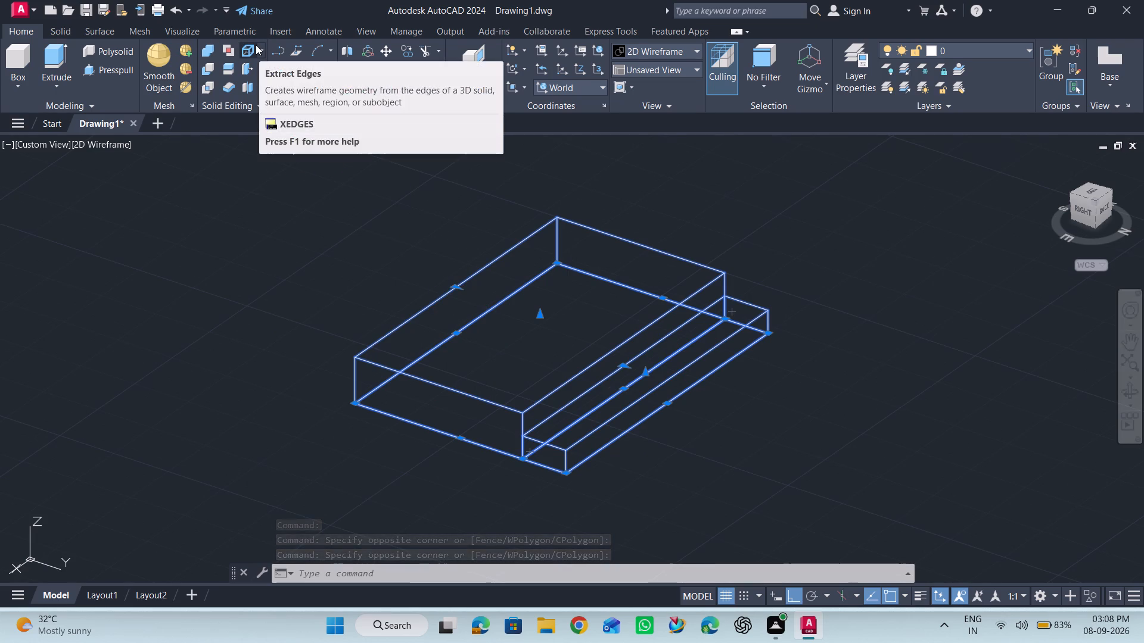
click(215, 54)
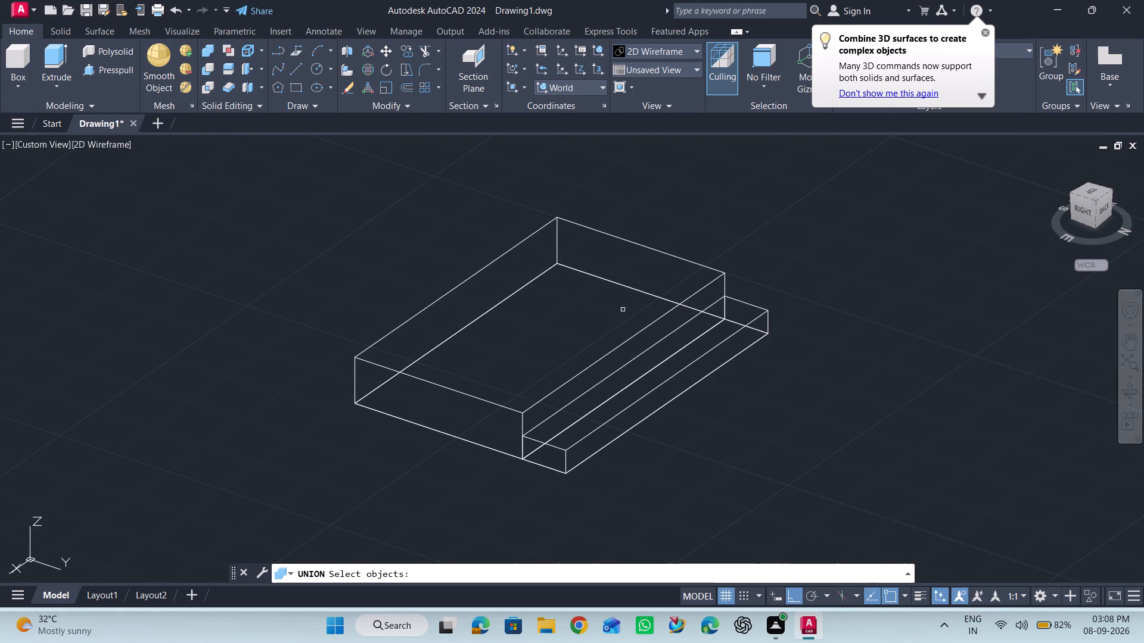
click(752, 210)
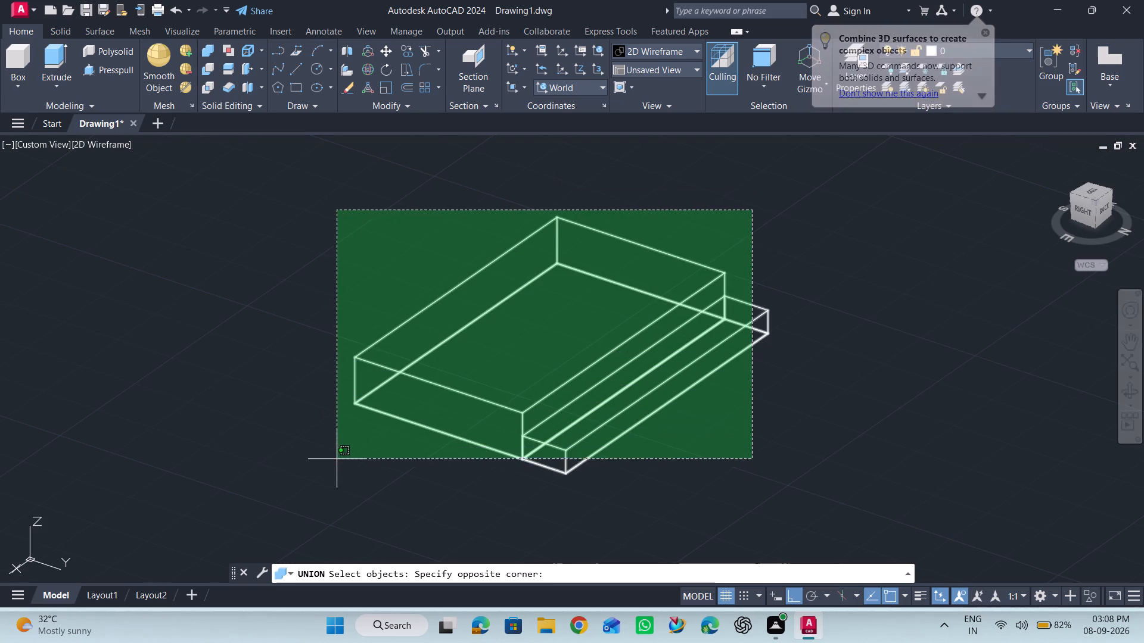
click(340, 472)
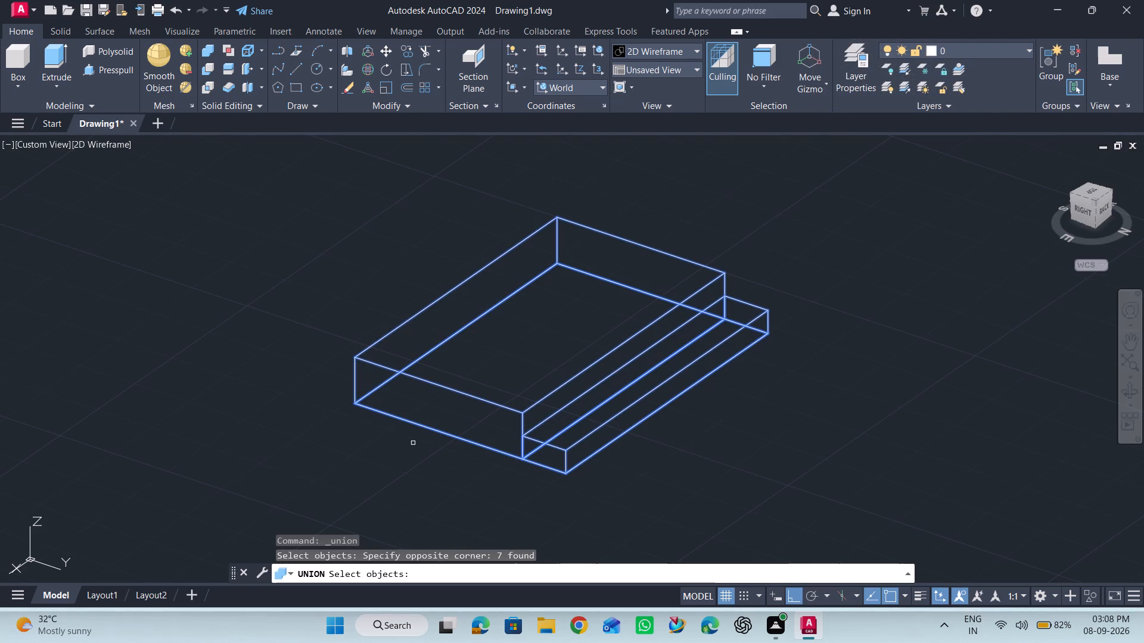
key(Return)
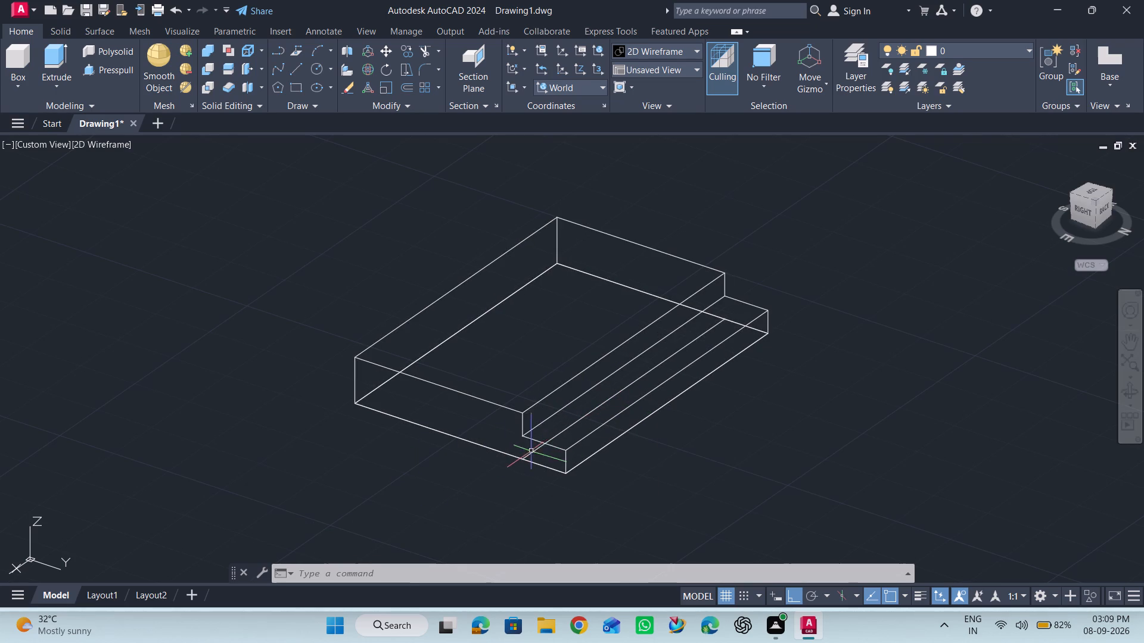
Erase the leftover dividing line across the base beneath the step.
scroll(524, 451, up, 1)
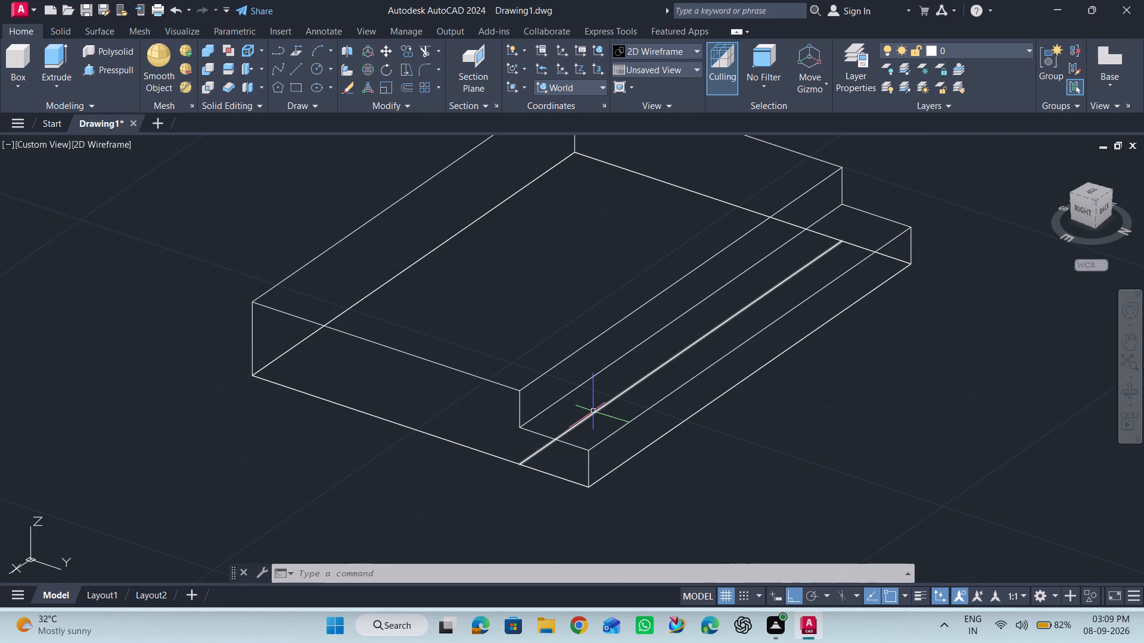
click(593, 410)
key(Delete)
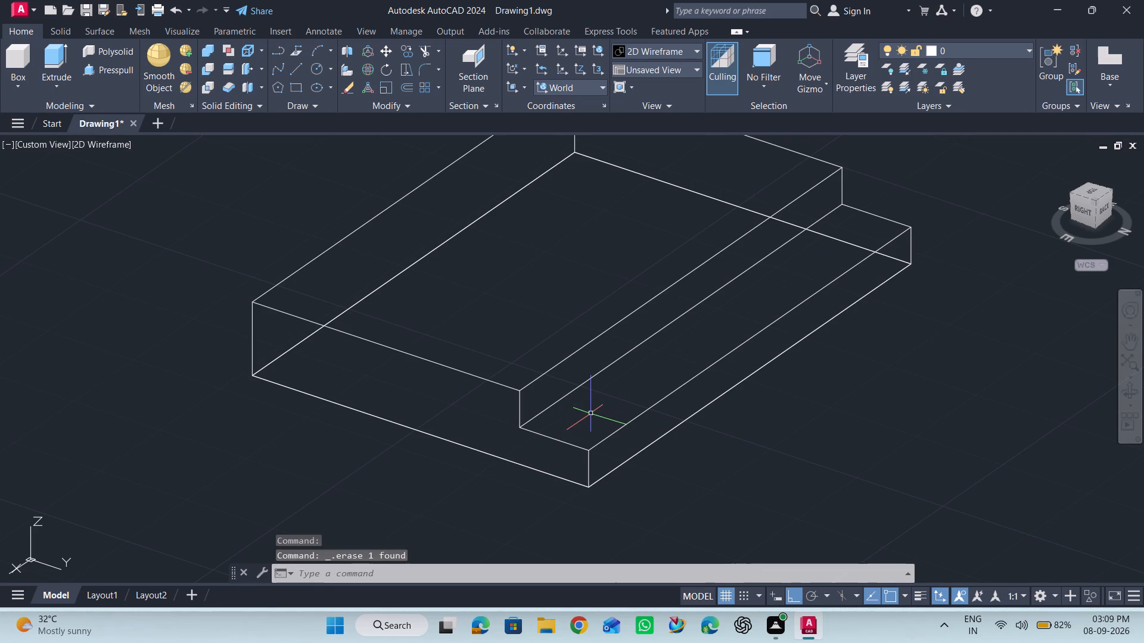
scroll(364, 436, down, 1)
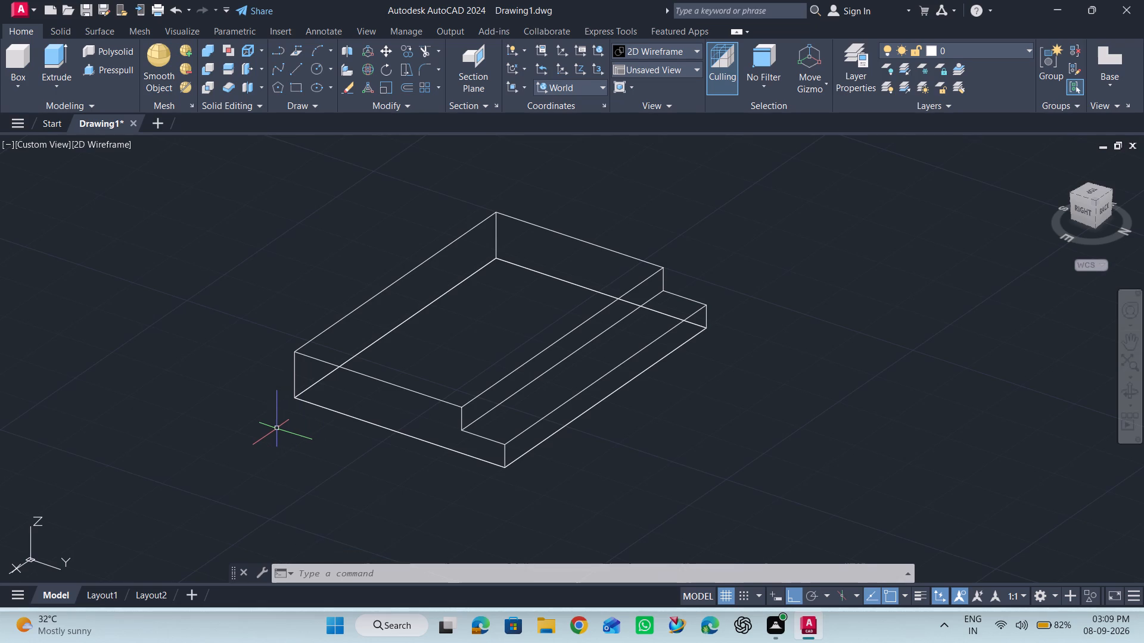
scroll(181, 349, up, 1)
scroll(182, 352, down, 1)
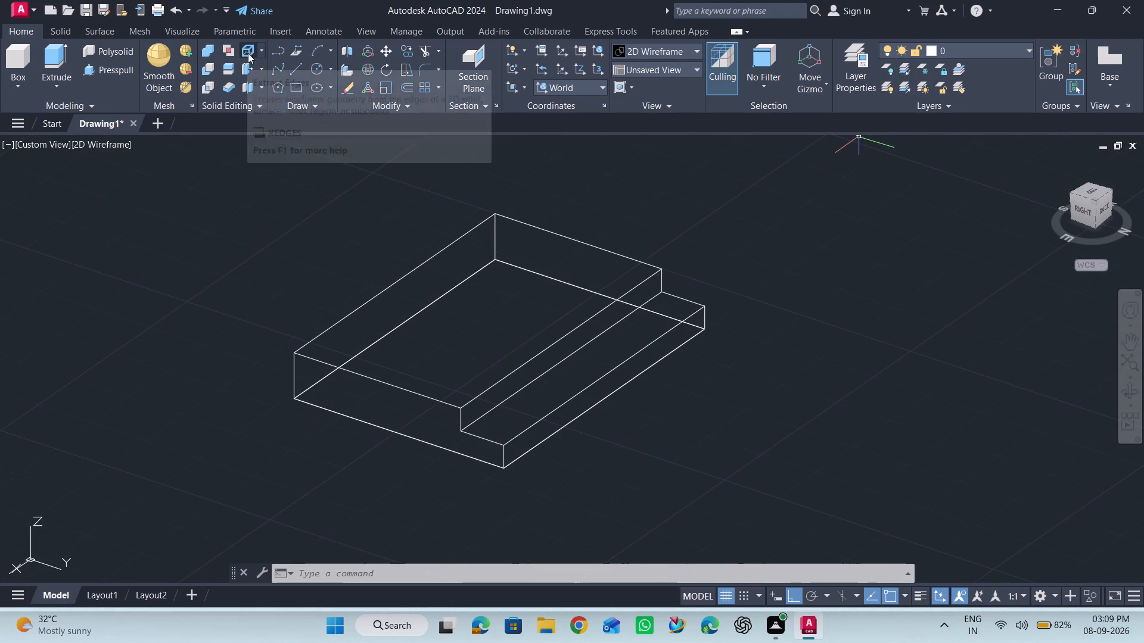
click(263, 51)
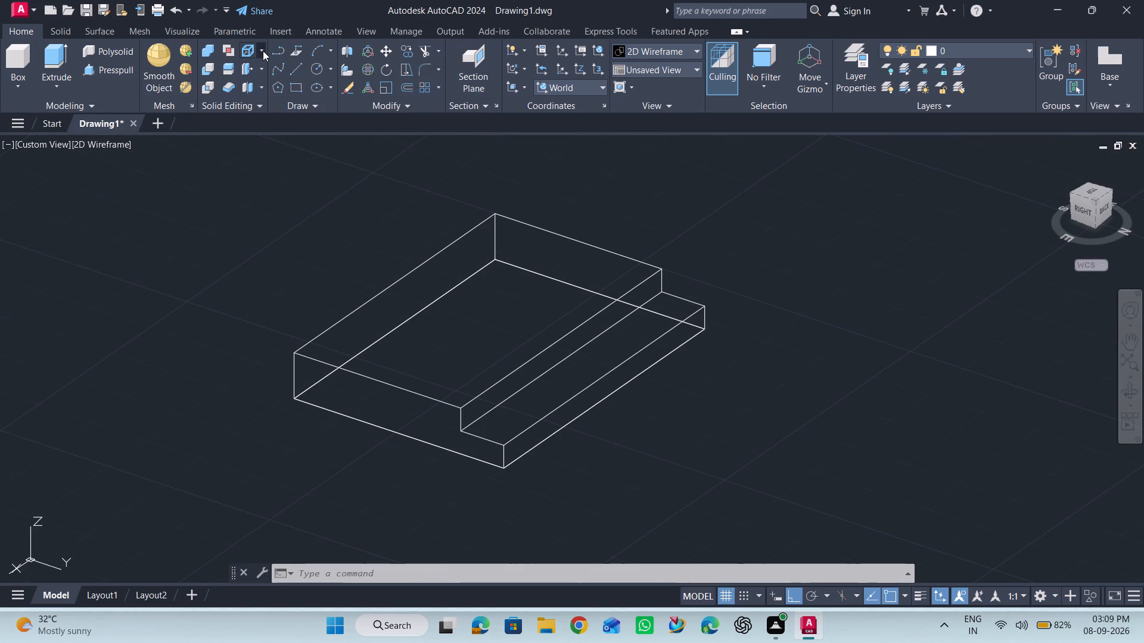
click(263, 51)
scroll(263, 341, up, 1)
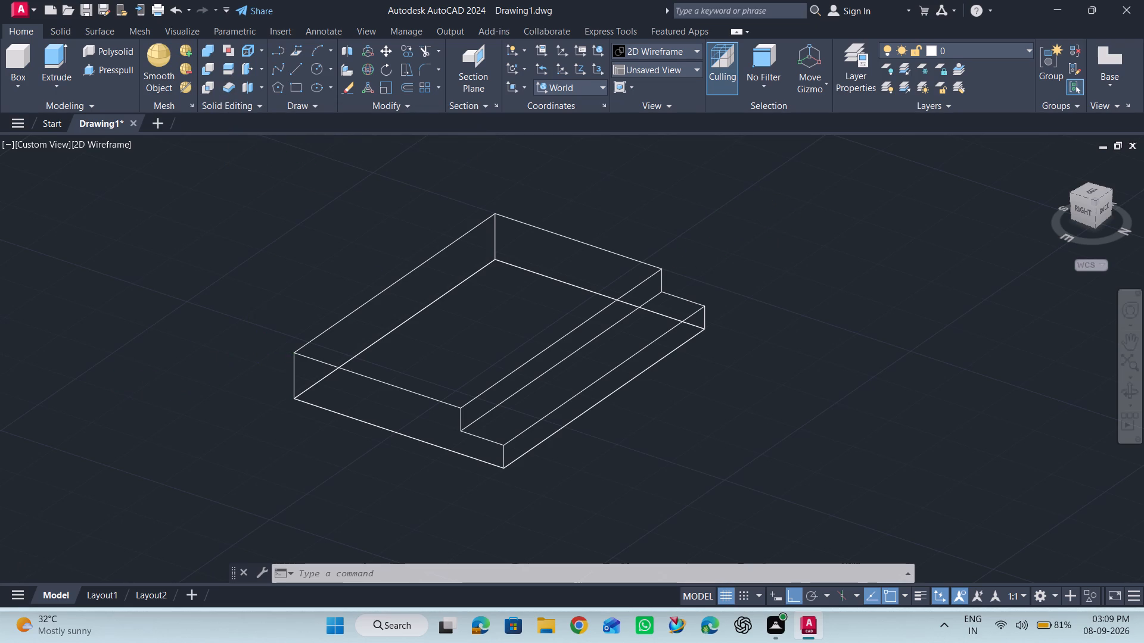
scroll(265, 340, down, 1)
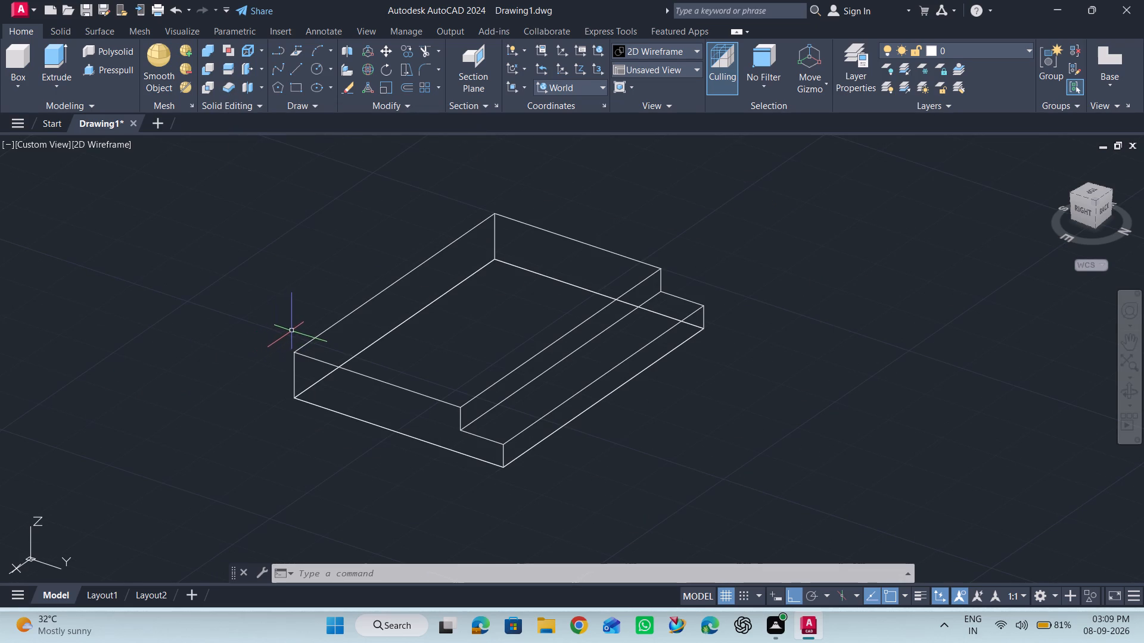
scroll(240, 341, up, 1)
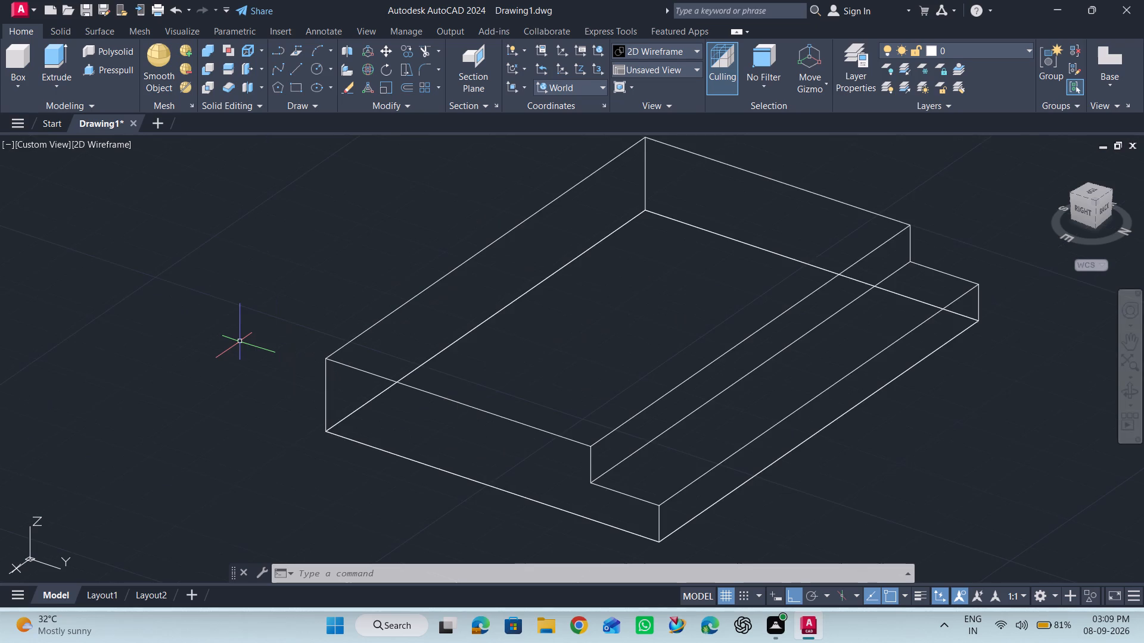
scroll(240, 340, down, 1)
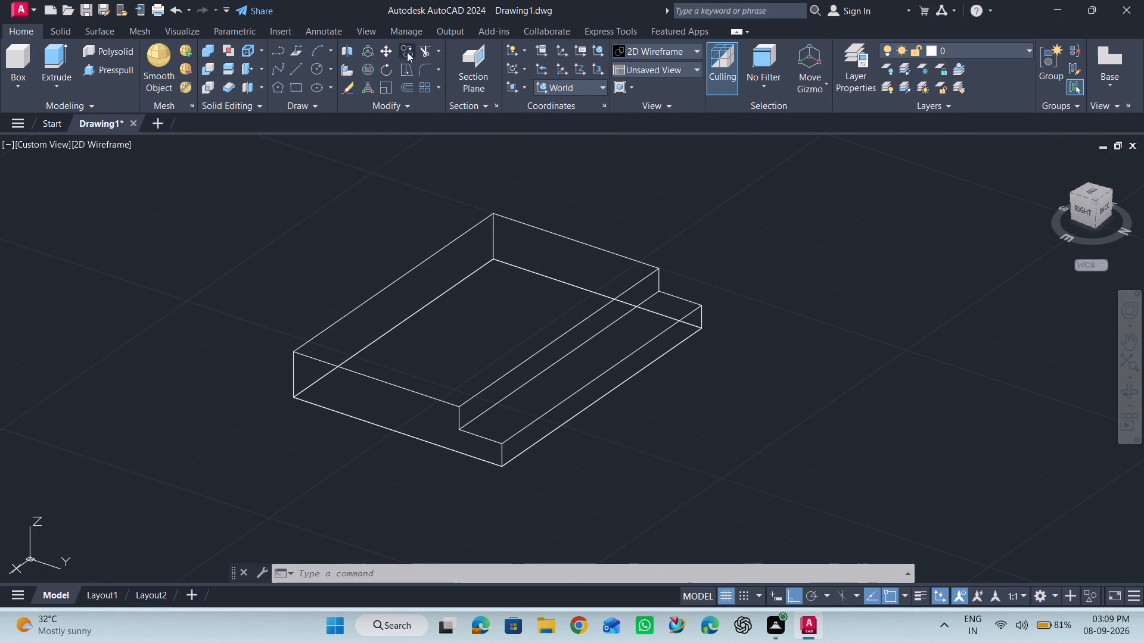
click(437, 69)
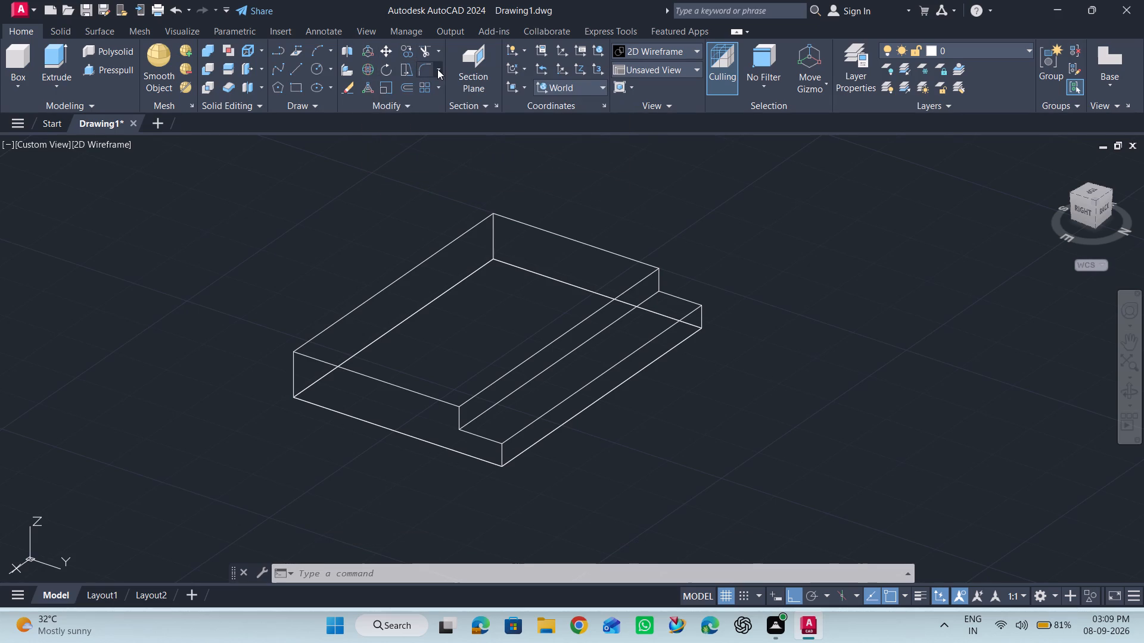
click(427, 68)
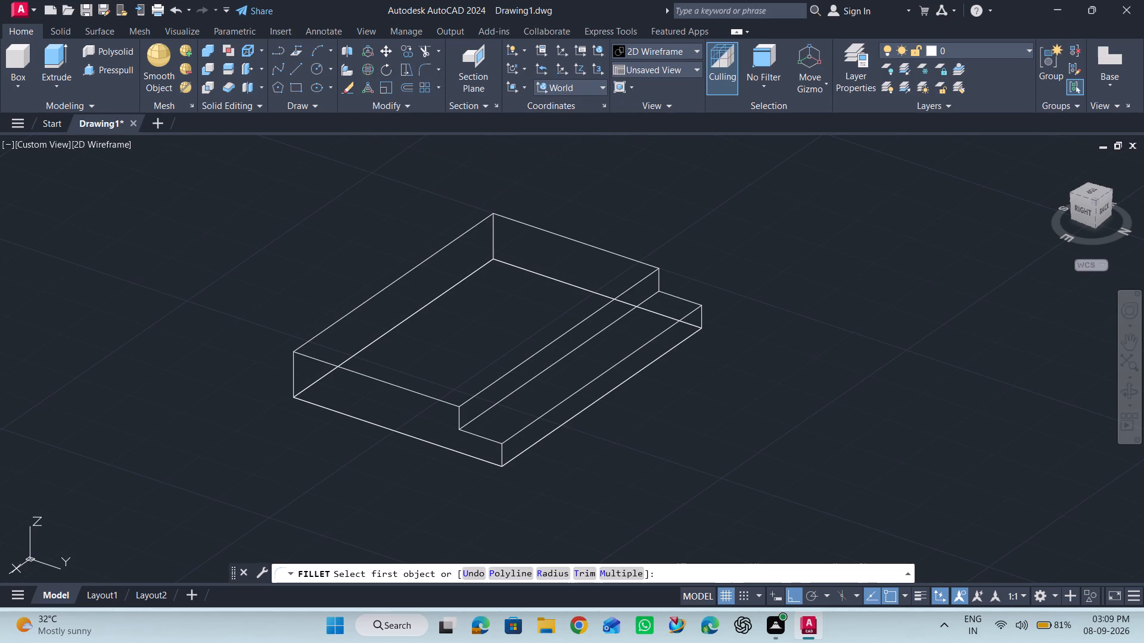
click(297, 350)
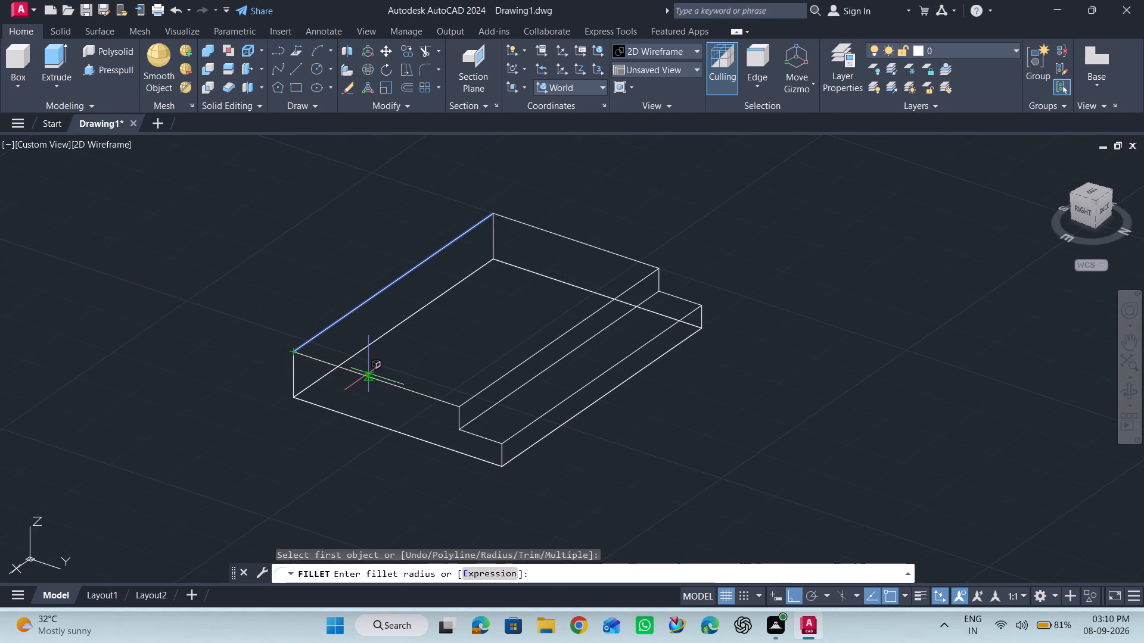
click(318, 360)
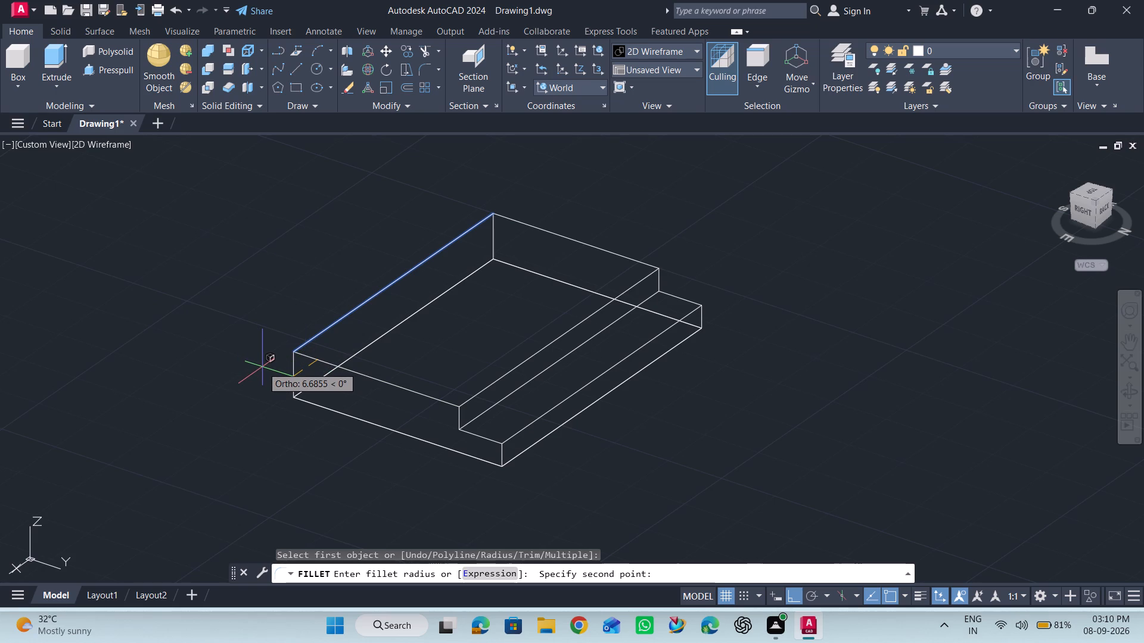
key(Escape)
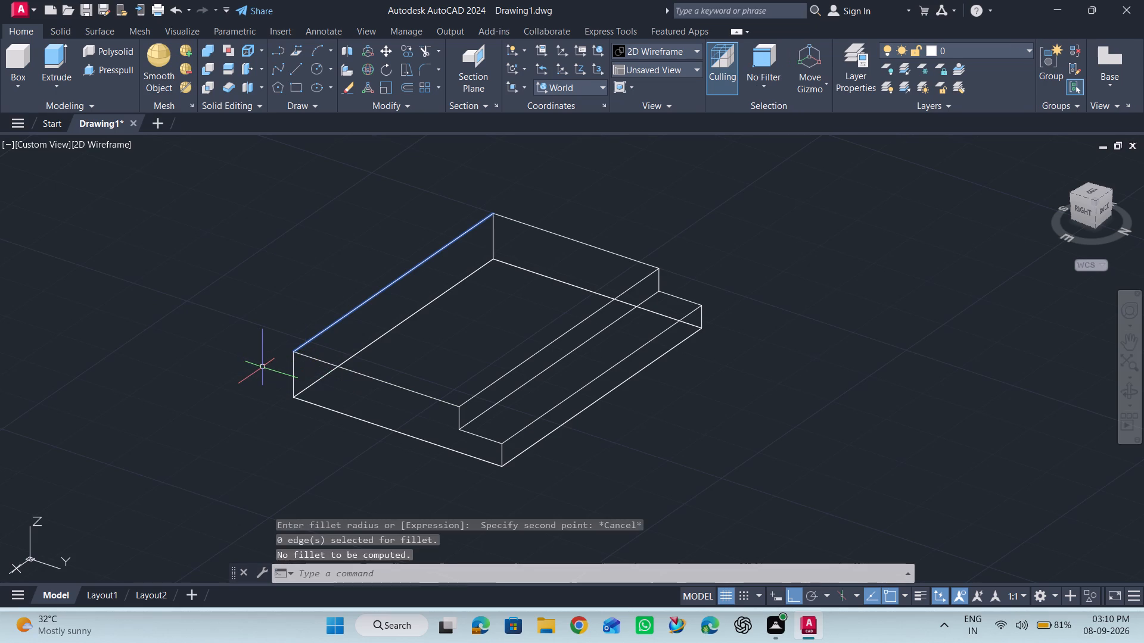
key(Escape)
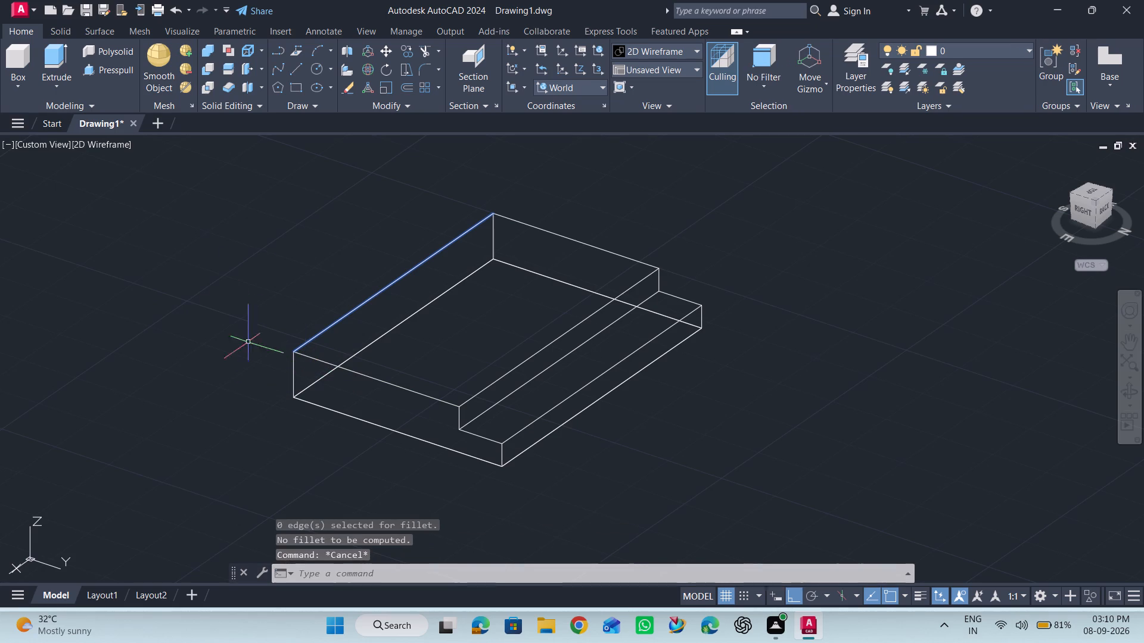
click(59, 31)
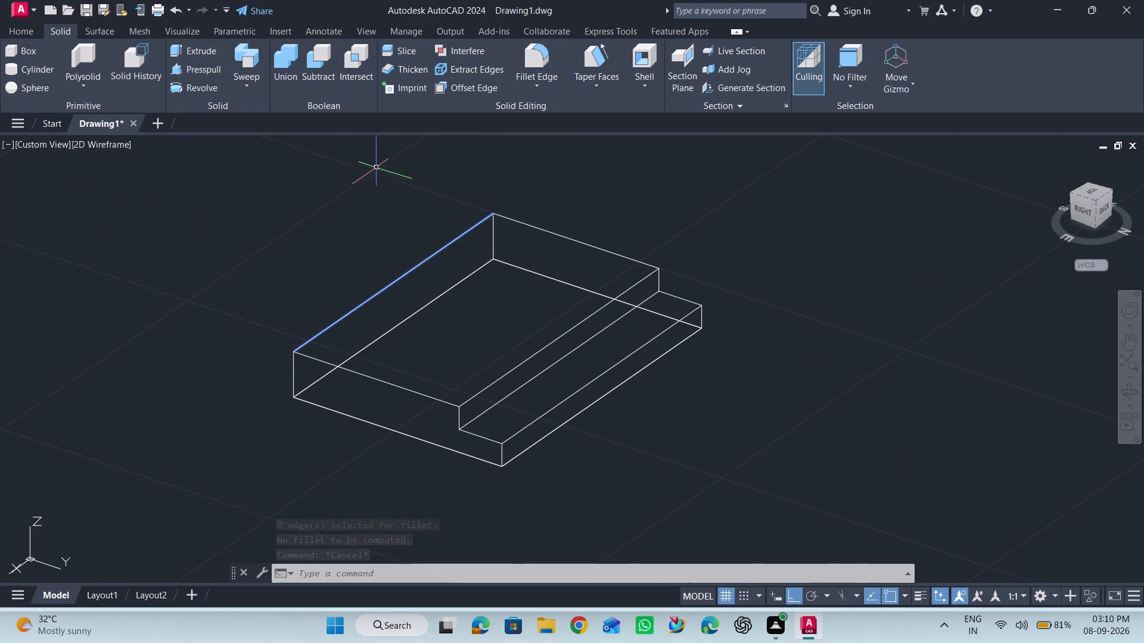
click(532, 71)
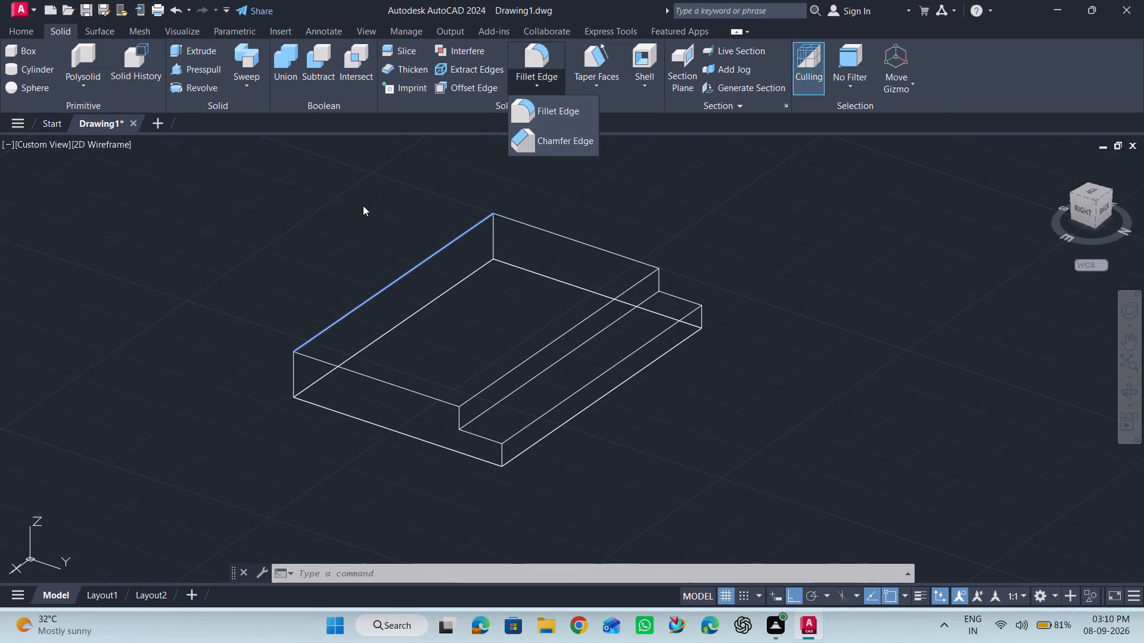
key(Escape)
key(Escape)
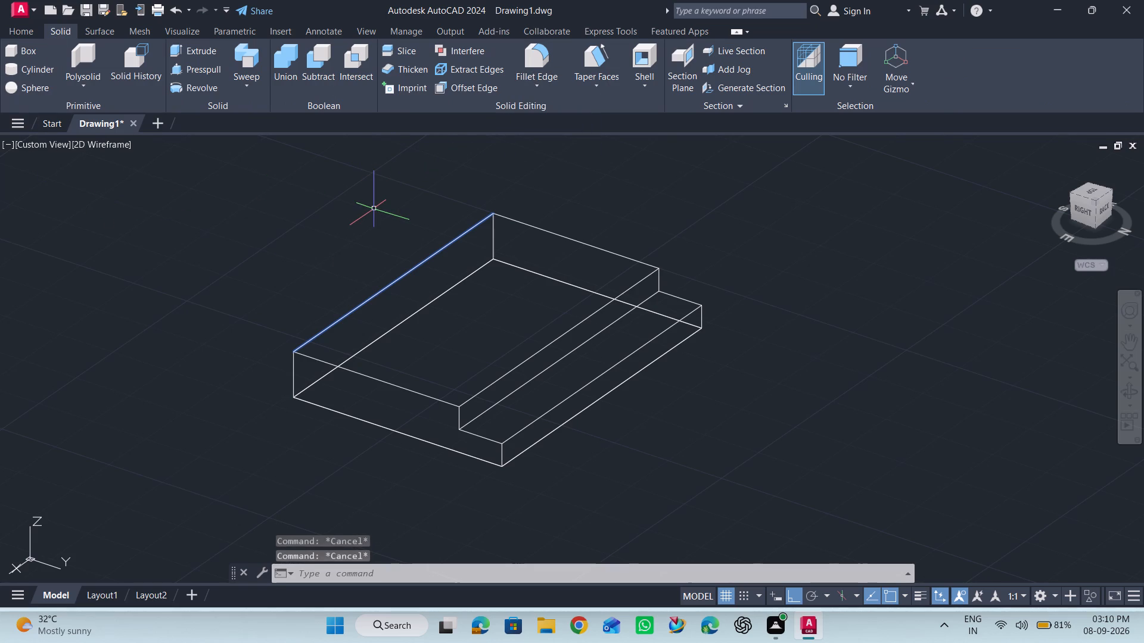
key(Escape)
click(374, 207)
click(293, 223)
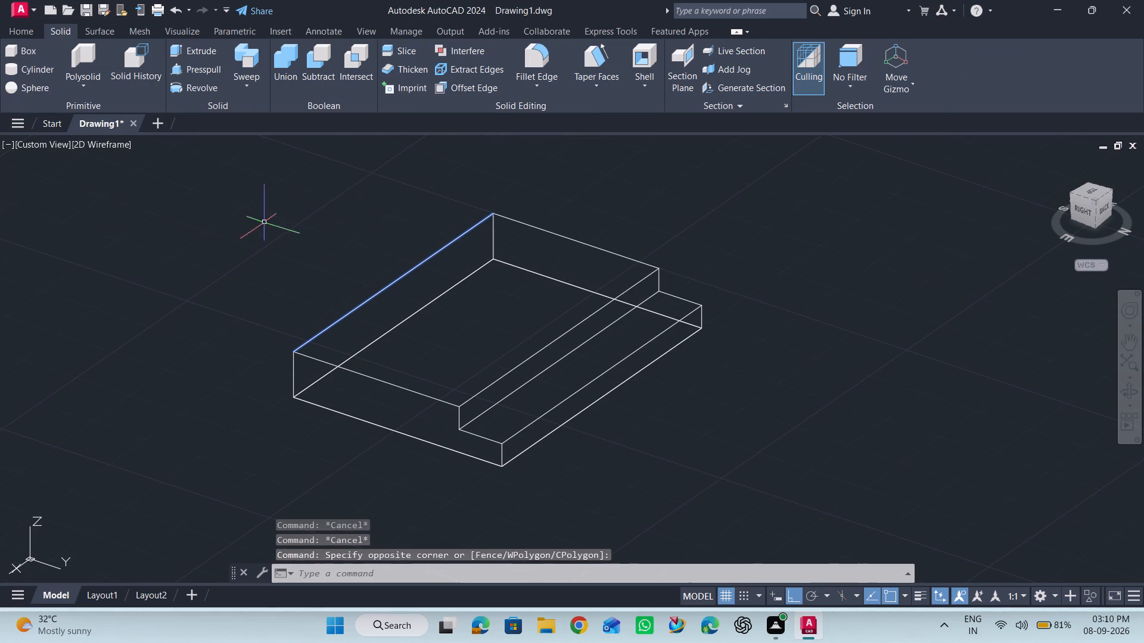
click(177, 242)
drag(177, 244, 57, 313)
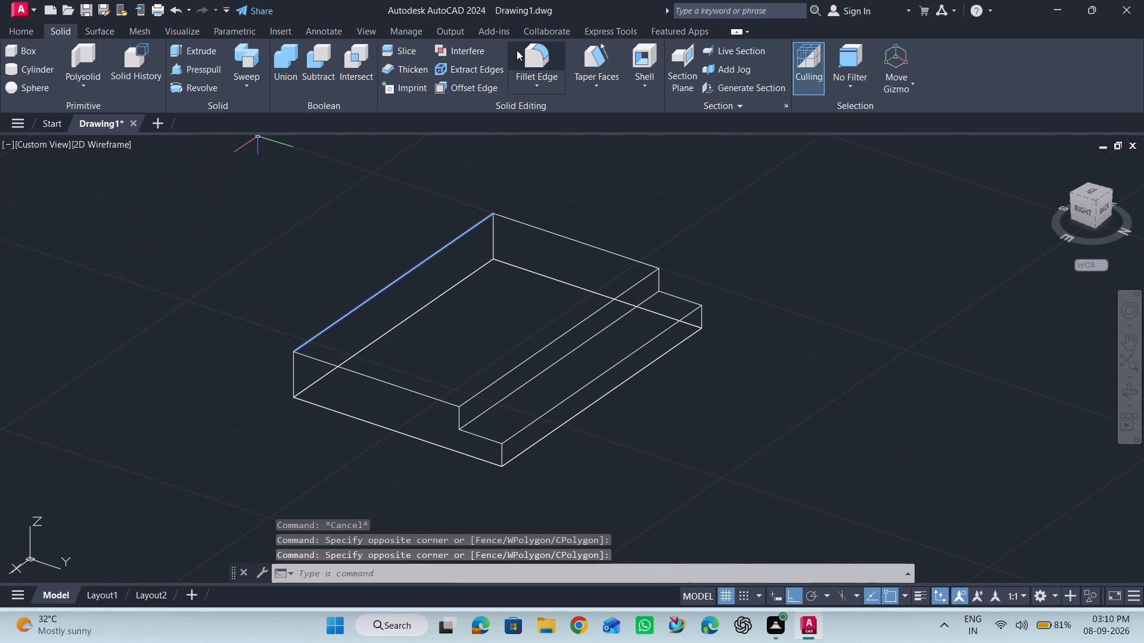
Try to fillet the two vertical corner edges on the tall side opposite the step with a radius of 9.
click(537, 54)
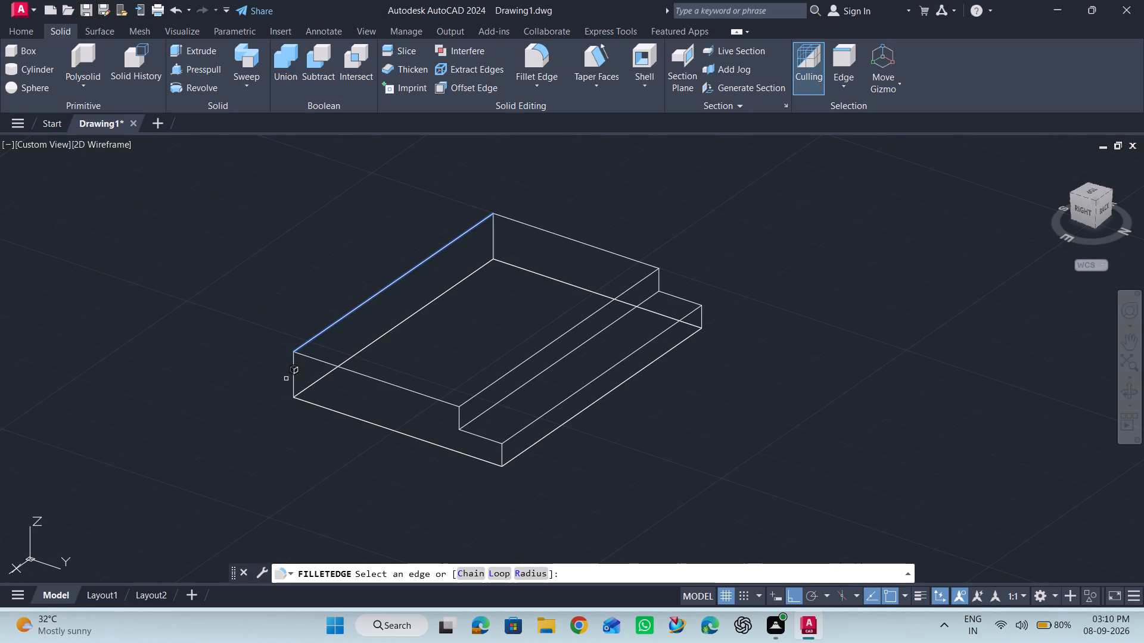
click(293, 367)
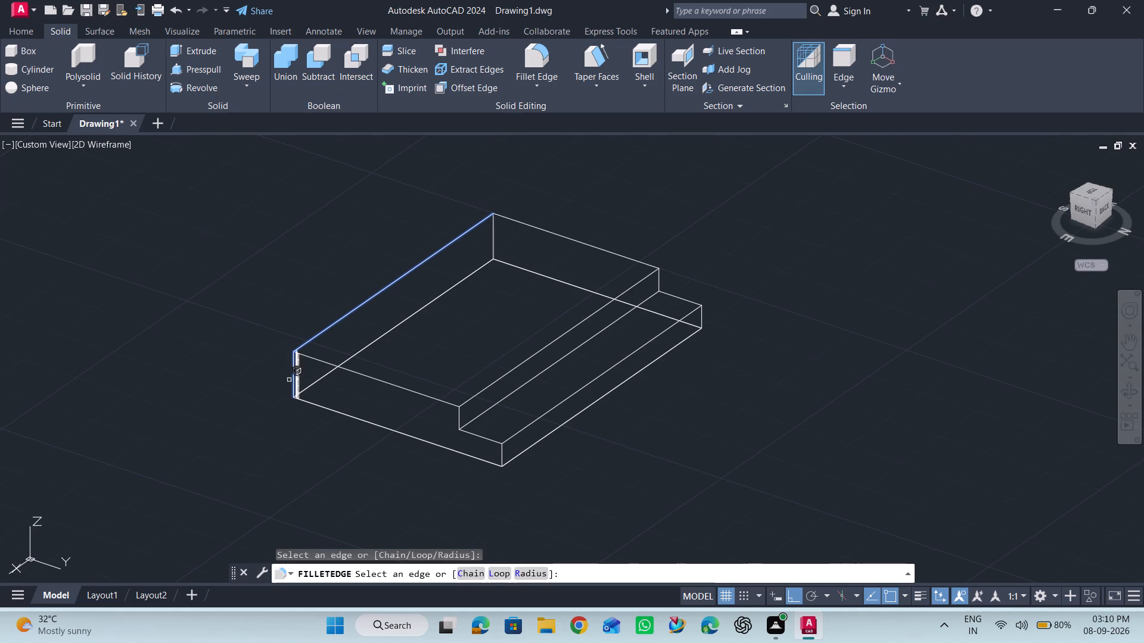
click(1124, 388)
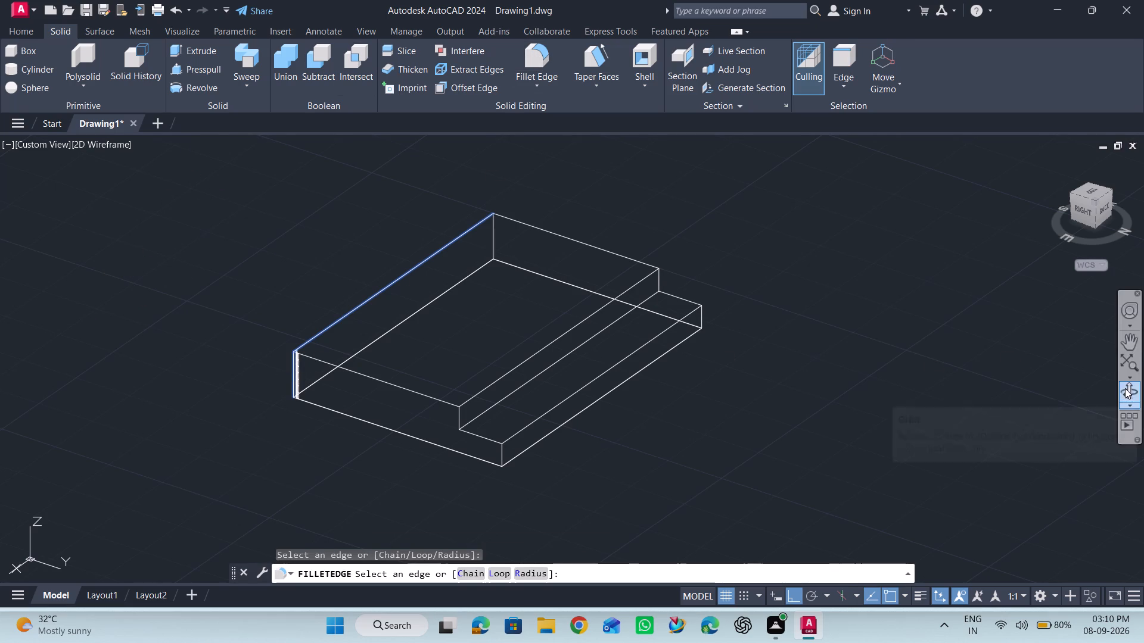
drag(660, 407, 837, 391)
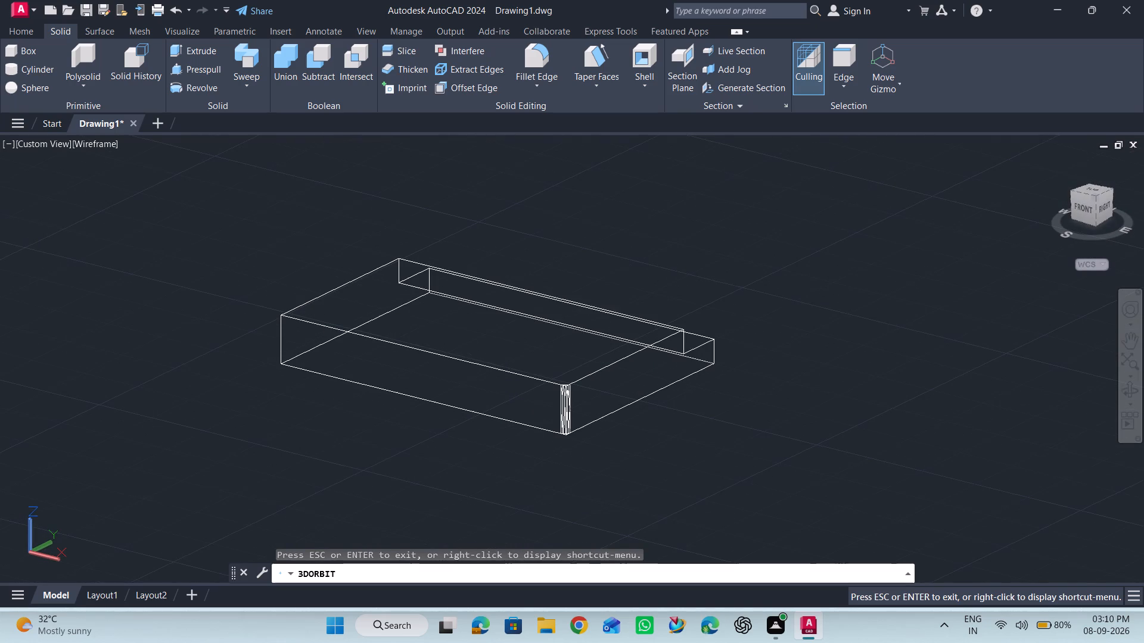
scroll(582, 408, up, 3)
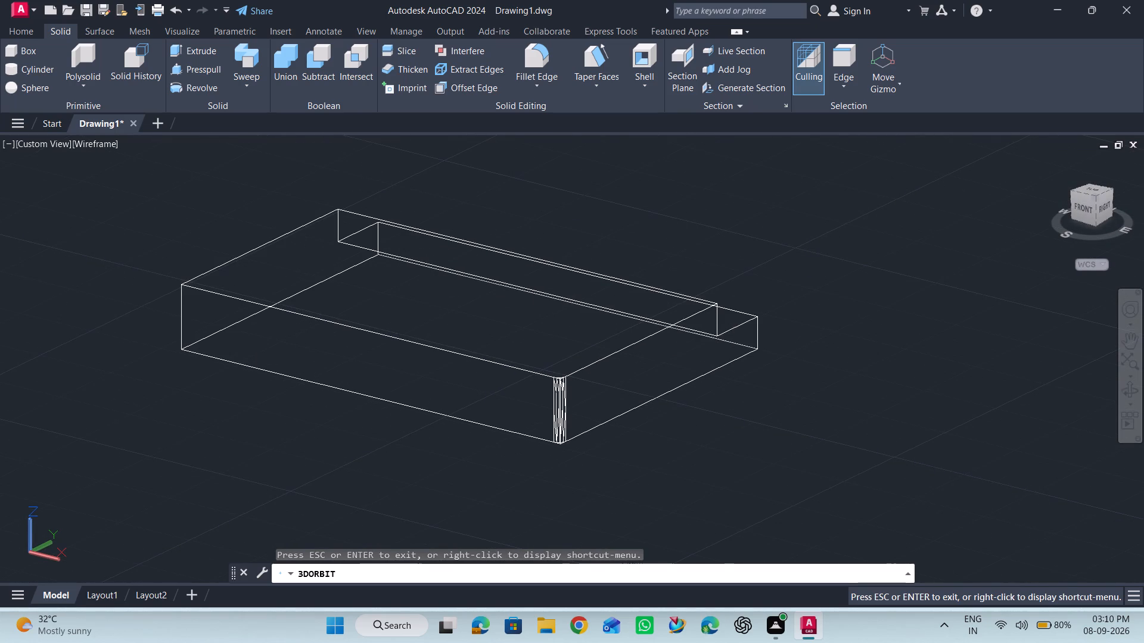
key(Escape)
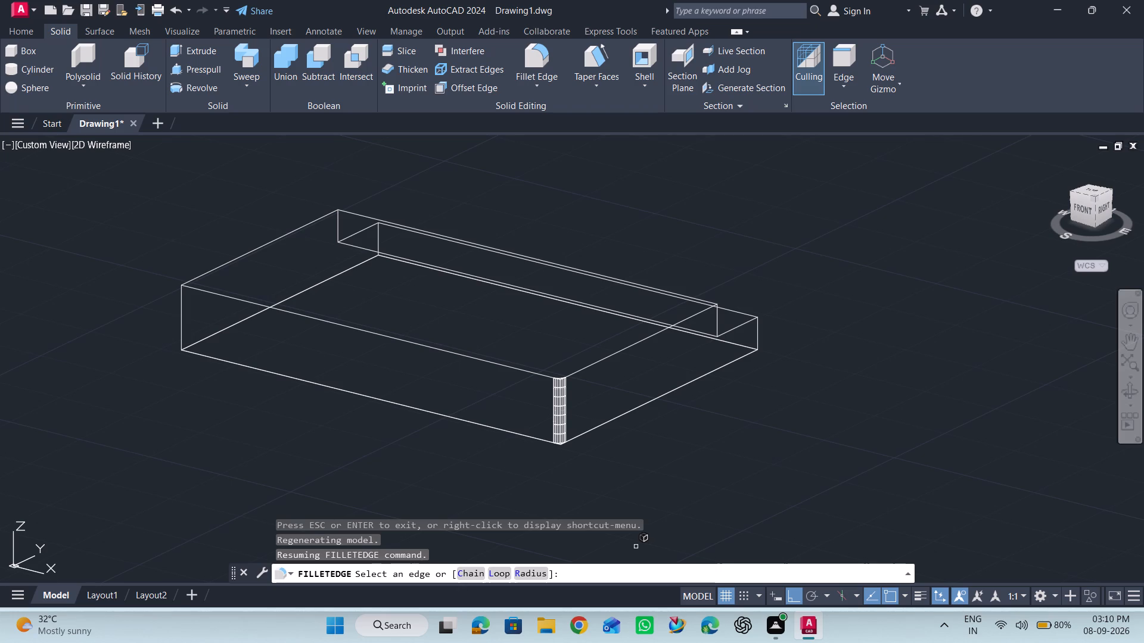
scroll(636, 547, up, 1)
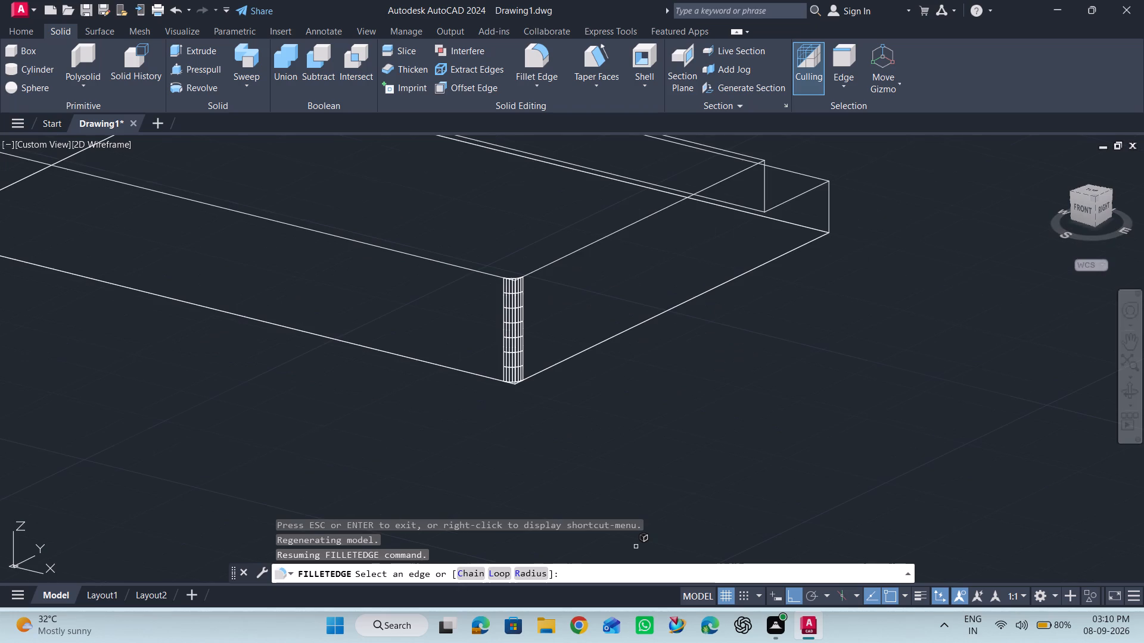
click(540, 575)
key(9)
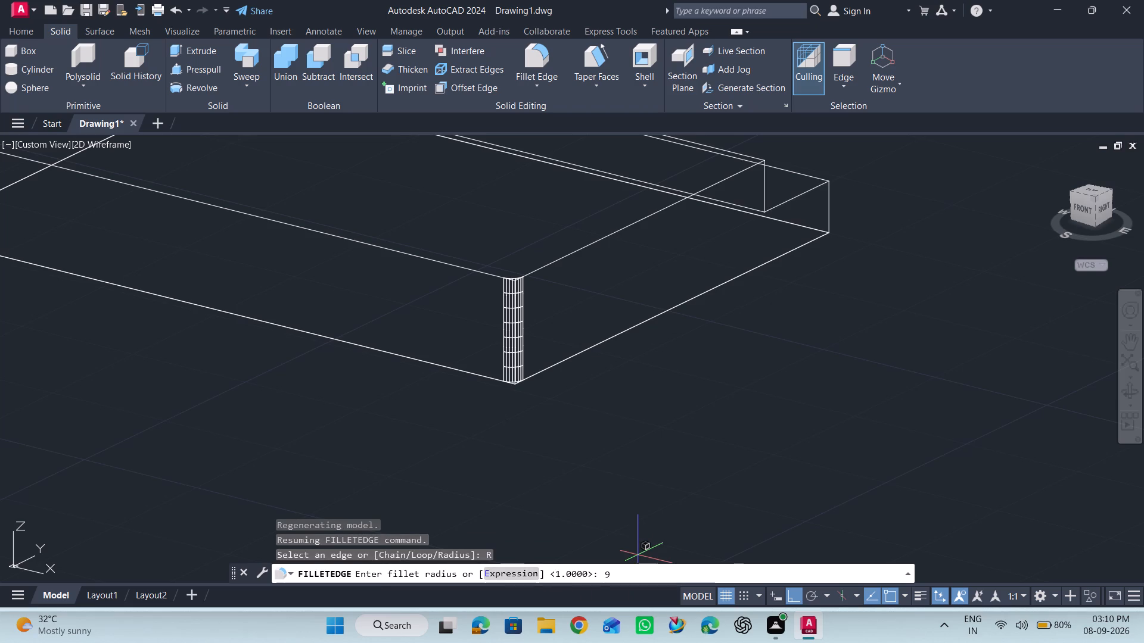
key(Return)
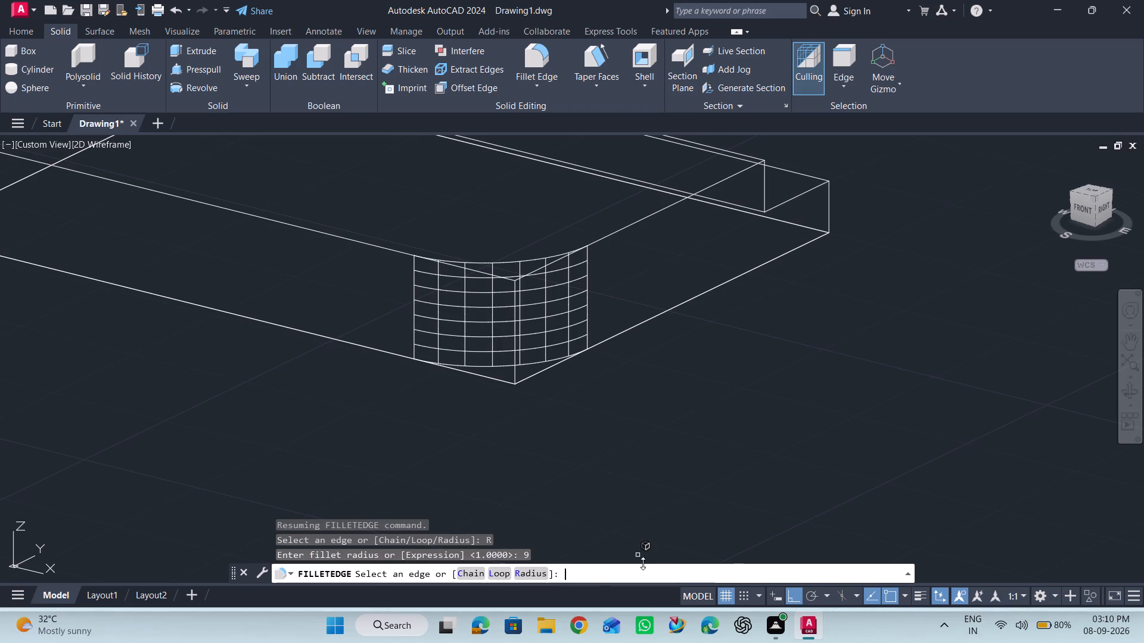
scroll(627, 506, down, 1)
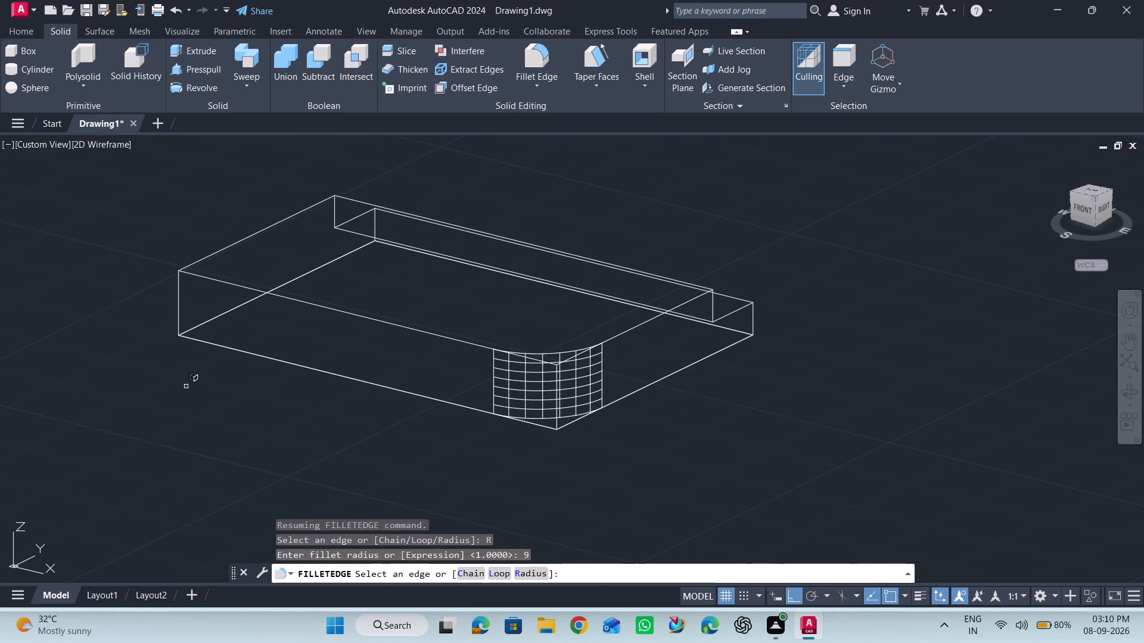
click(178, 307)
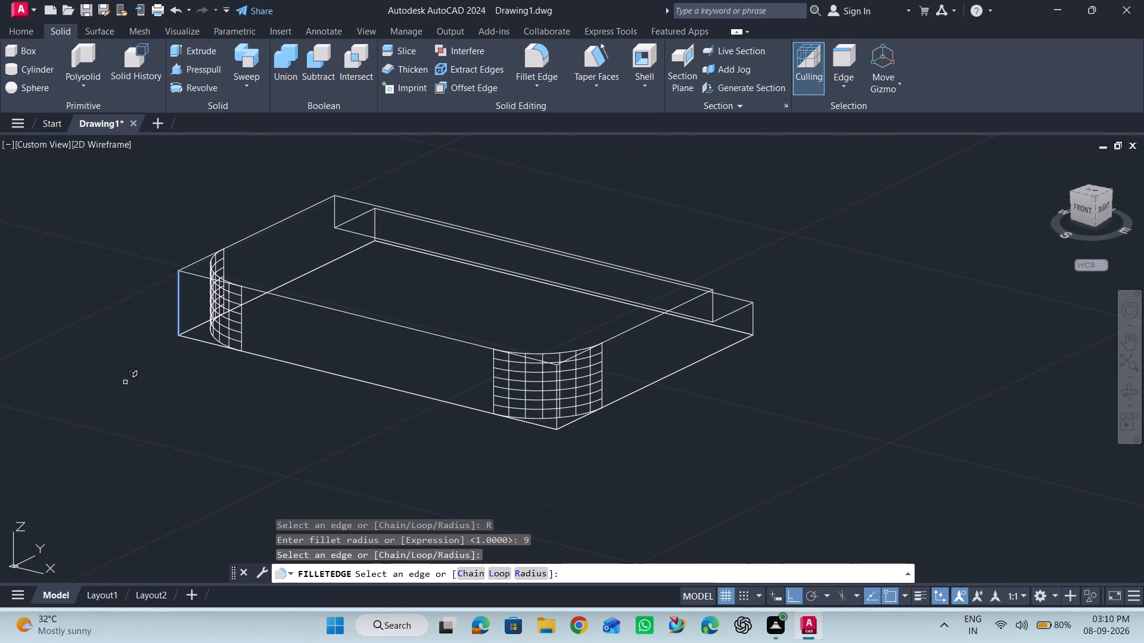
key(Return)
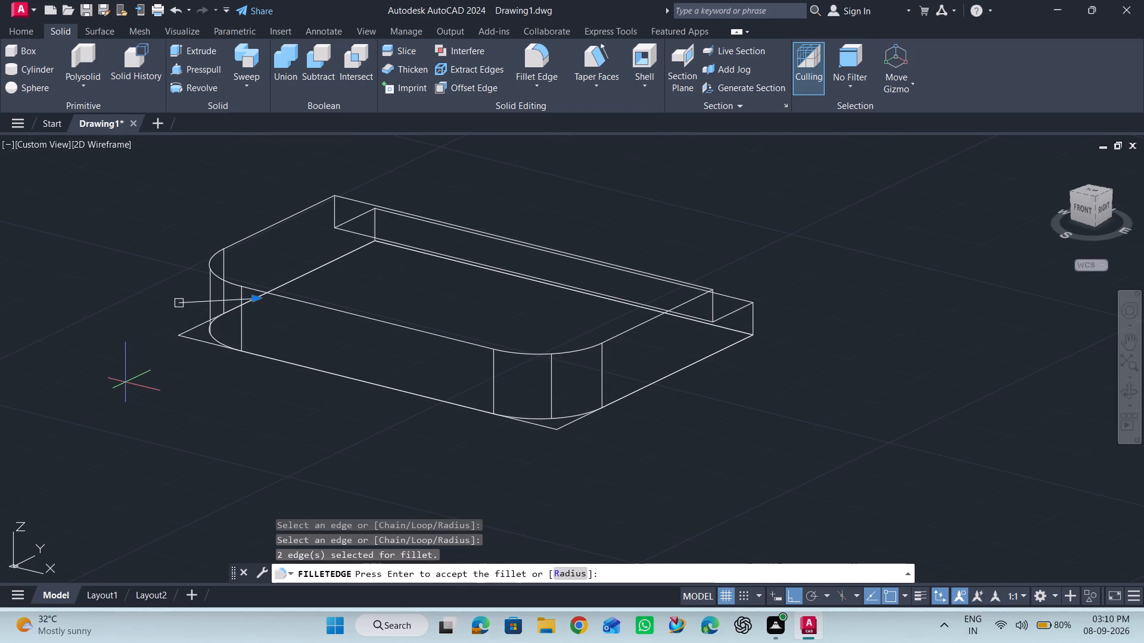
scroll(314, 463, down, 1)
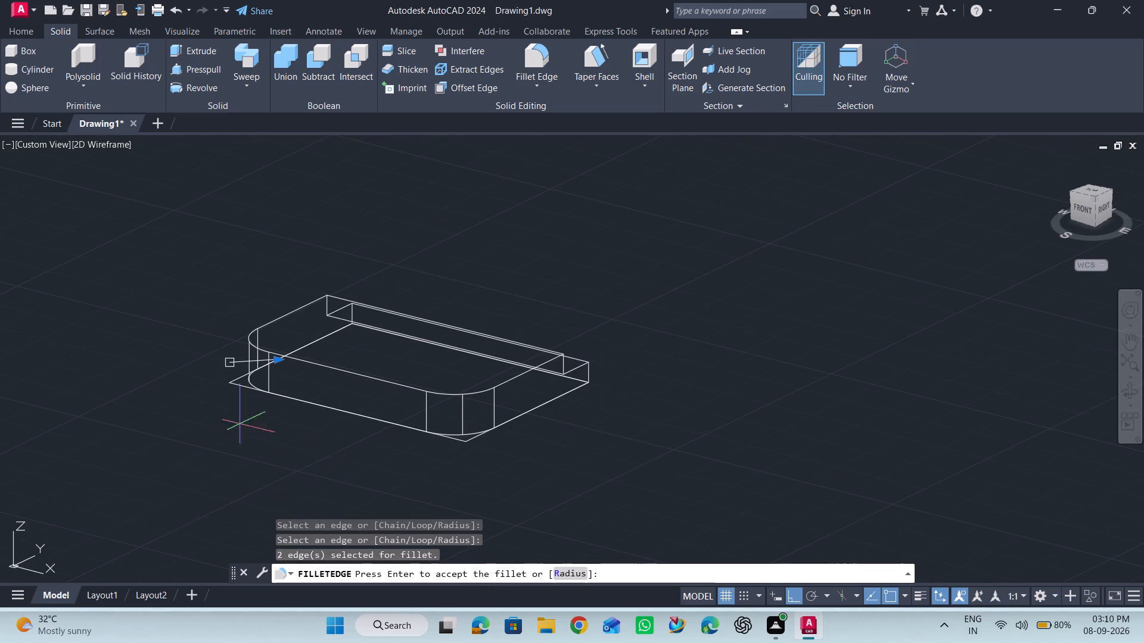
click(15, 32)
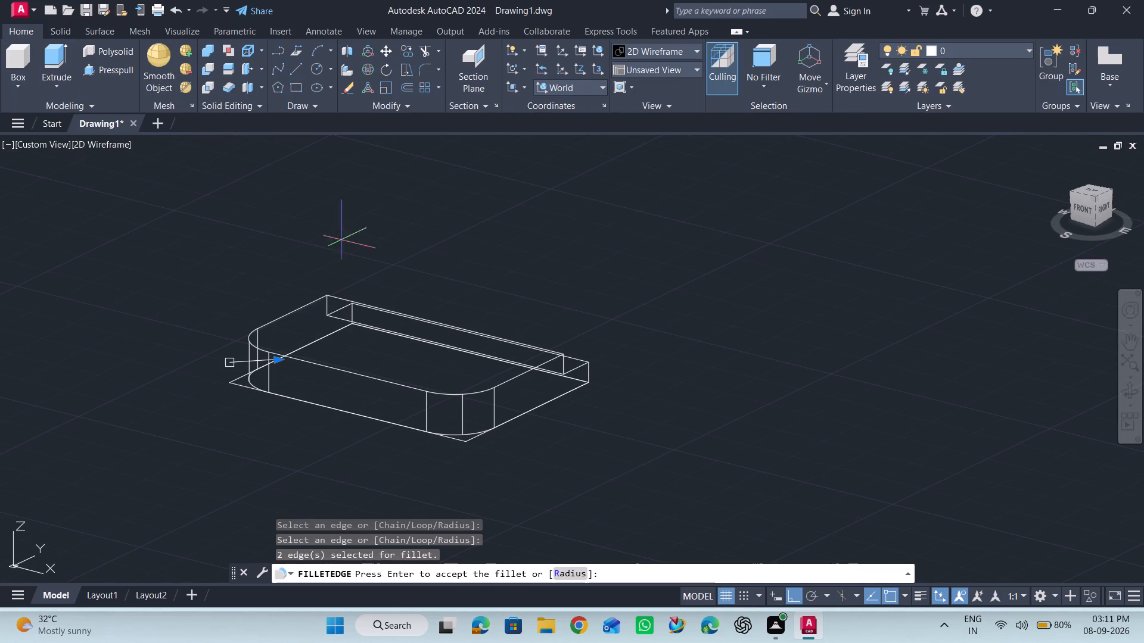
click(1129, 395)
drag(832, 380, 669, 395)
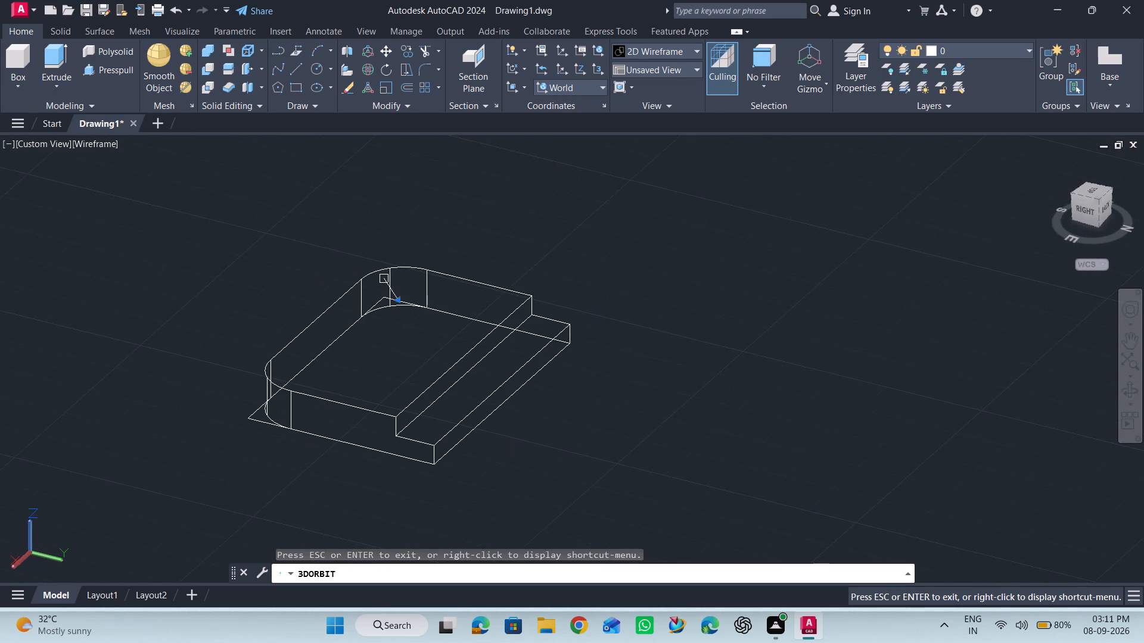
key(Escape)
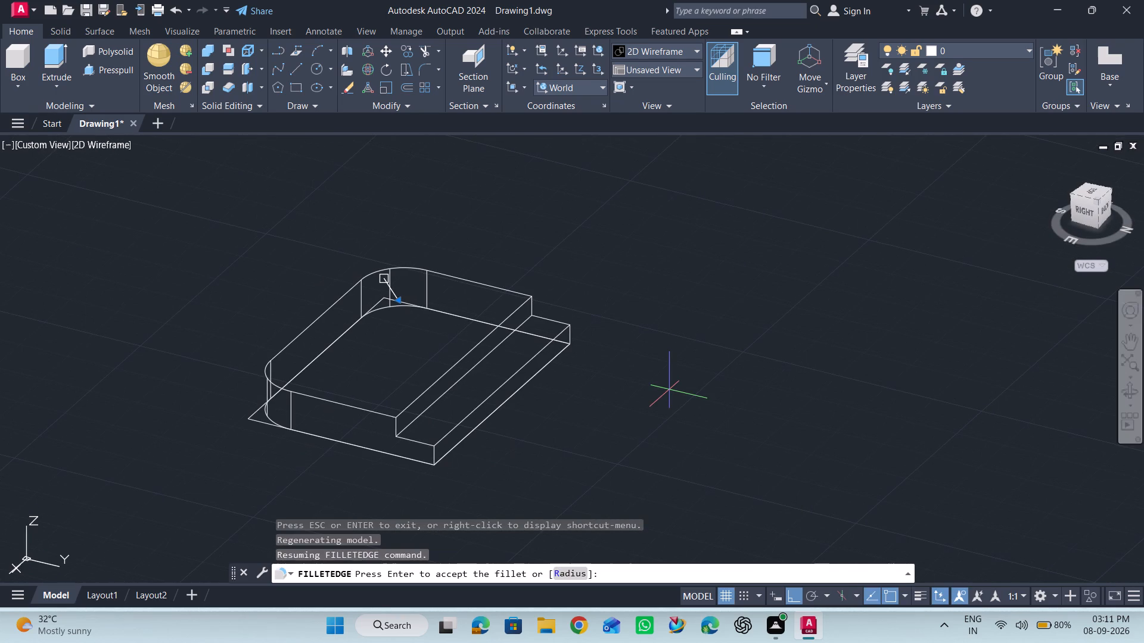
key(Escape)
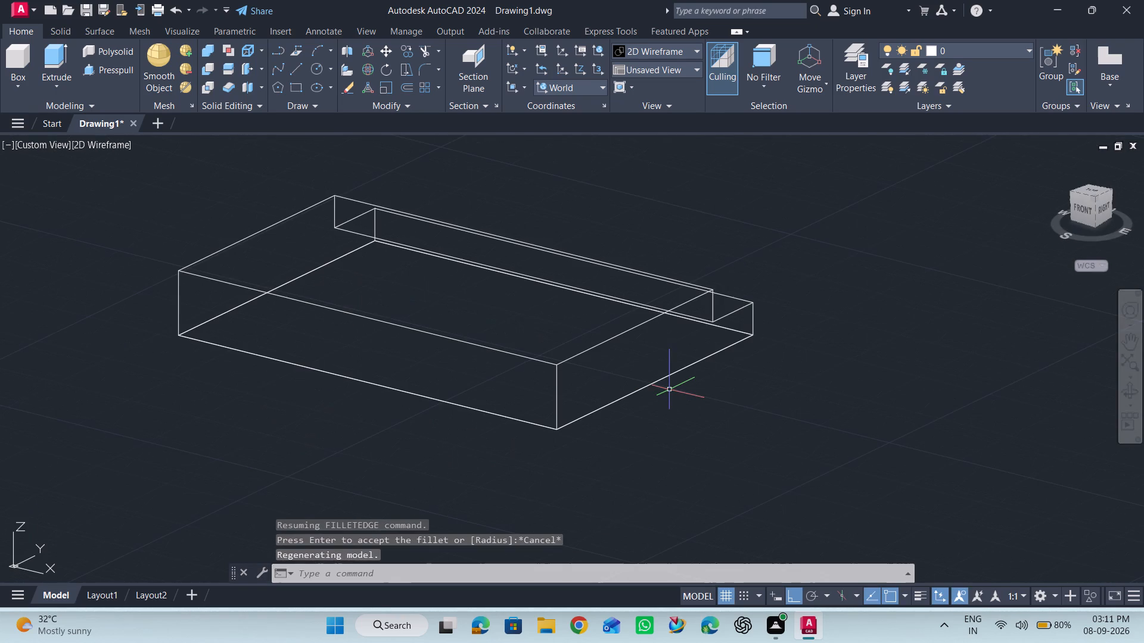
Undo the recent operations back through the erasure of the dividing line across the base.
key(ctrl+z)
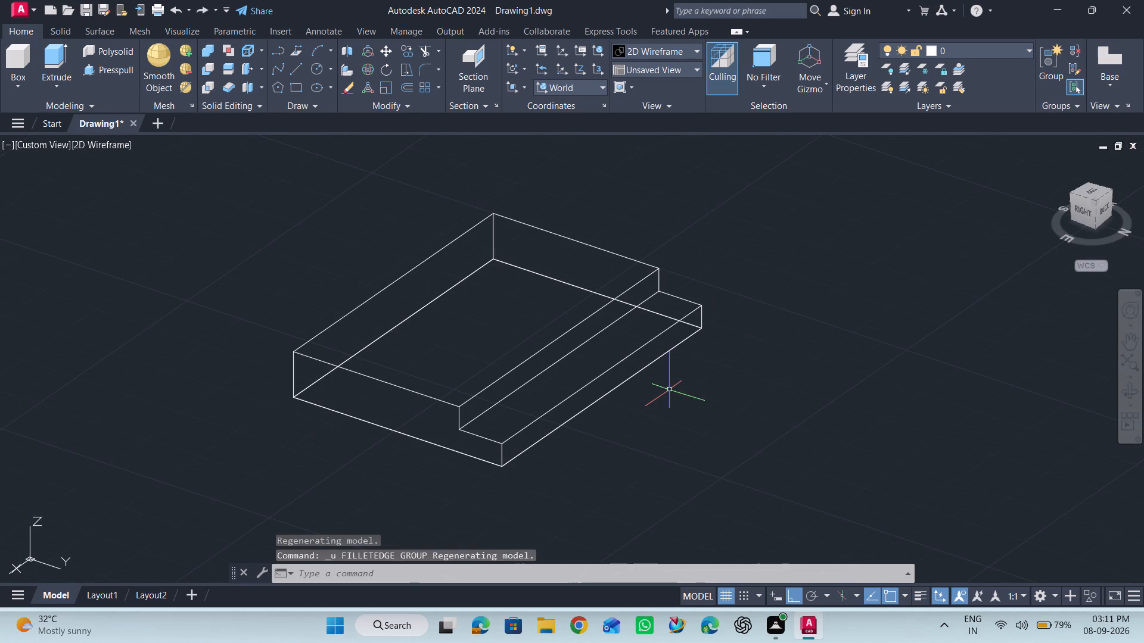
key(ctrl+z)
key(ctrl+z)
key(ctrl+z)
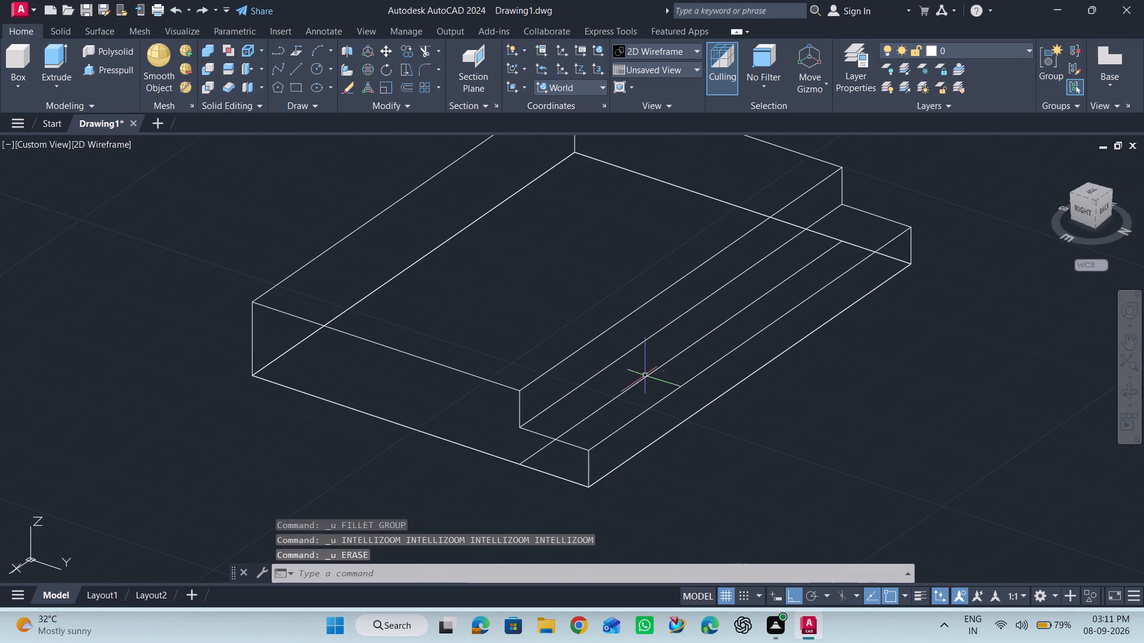
Erase the dividing line across the base beneath the step.
click(655, 371)
key(Delete)
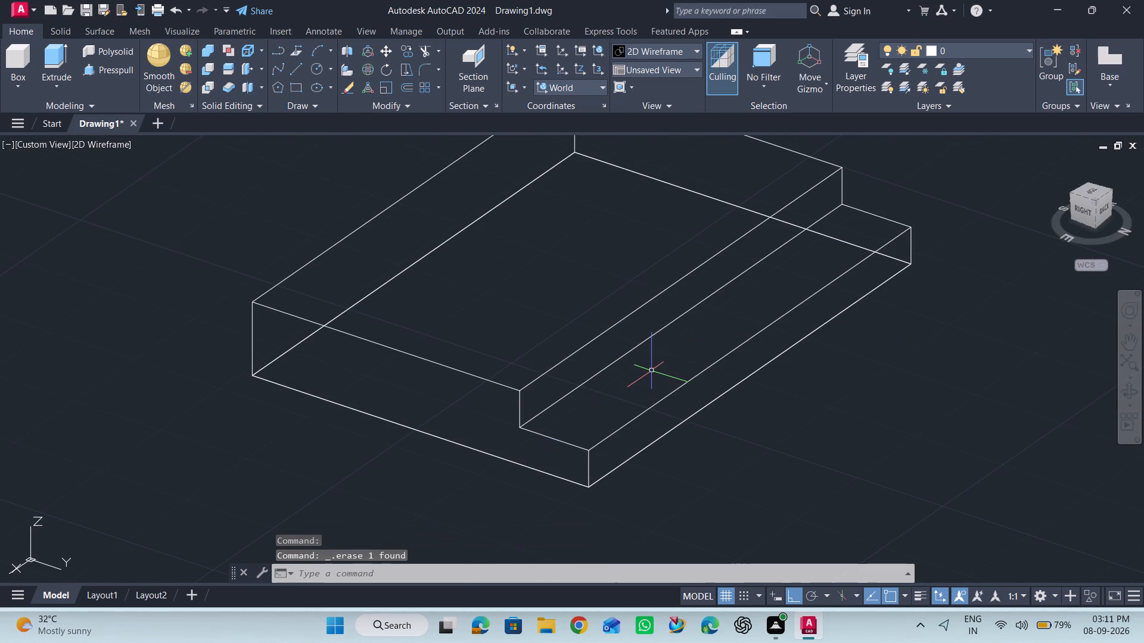
Apply Fillet Edge with radius 9 to the solid's two vertical corner edges on the side opposite the step.
click(99, 32)
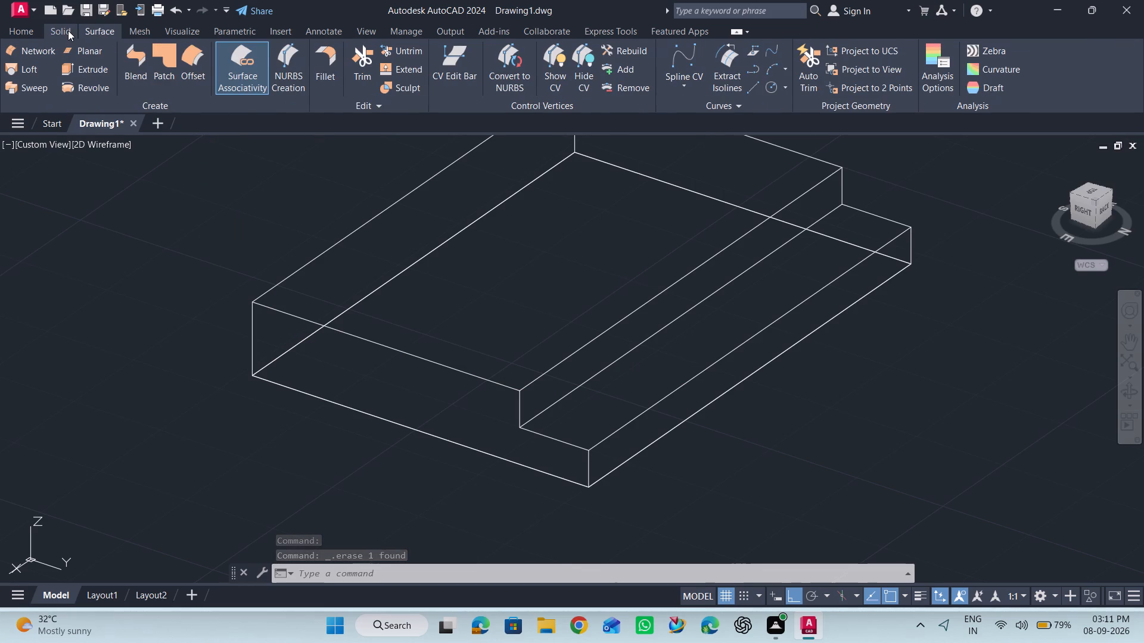
click(68, 30)
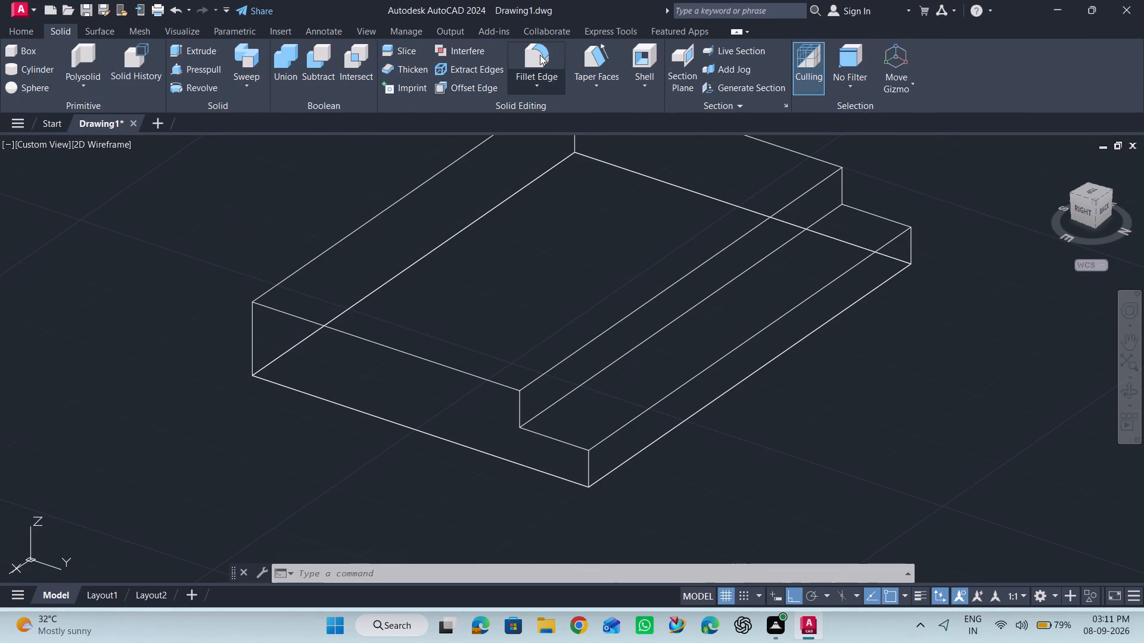
click(540, 55)
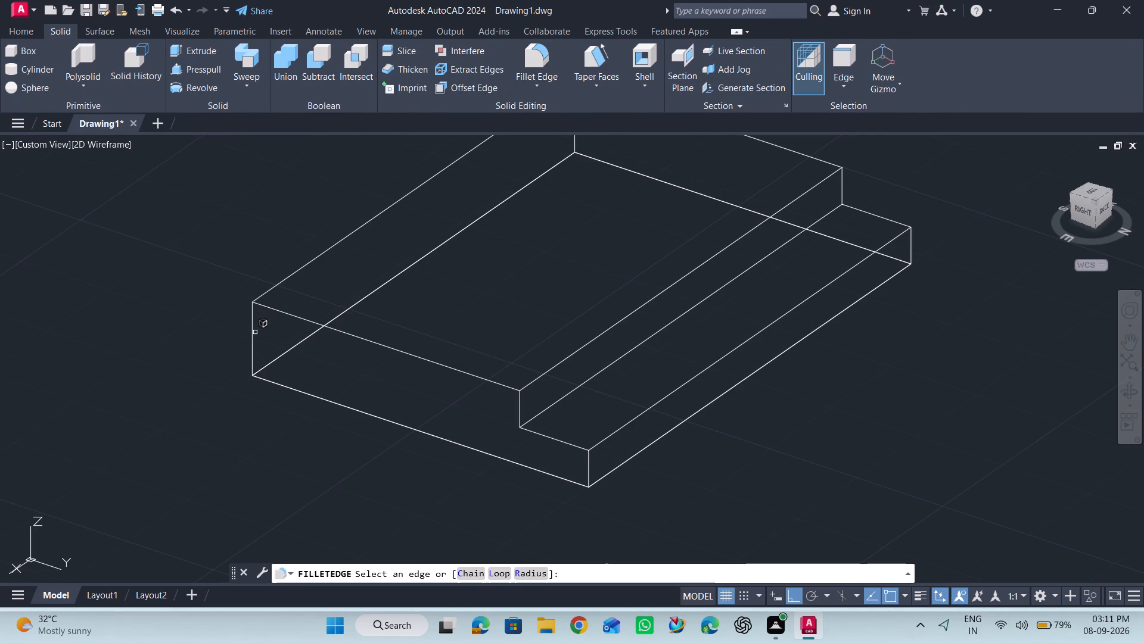
click(253, 334)
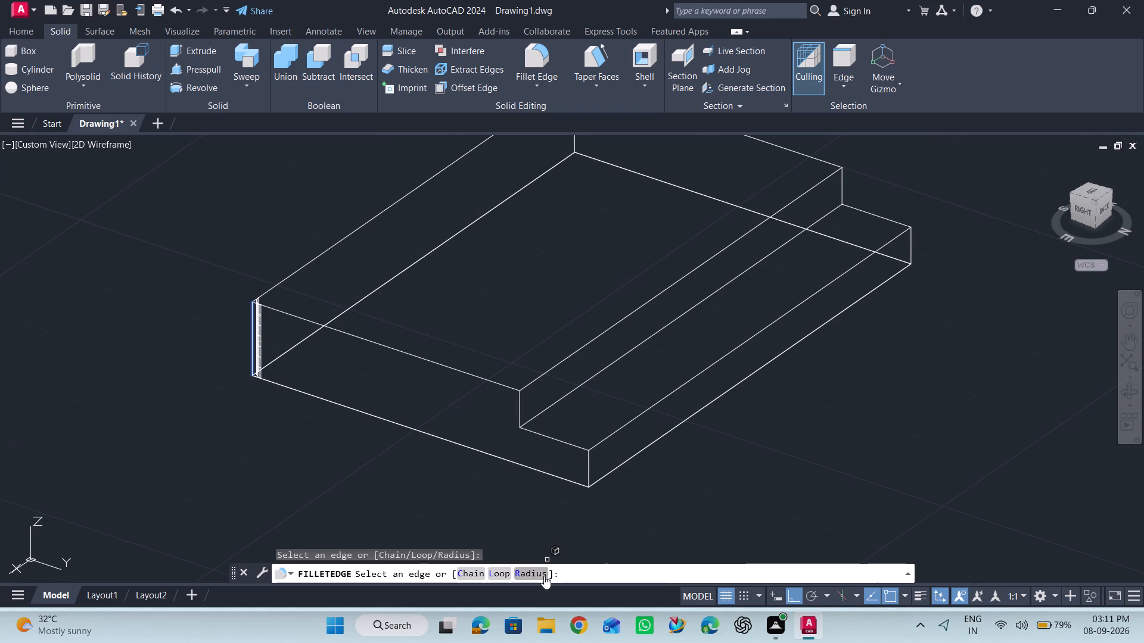
click(544, 576)
key(9)
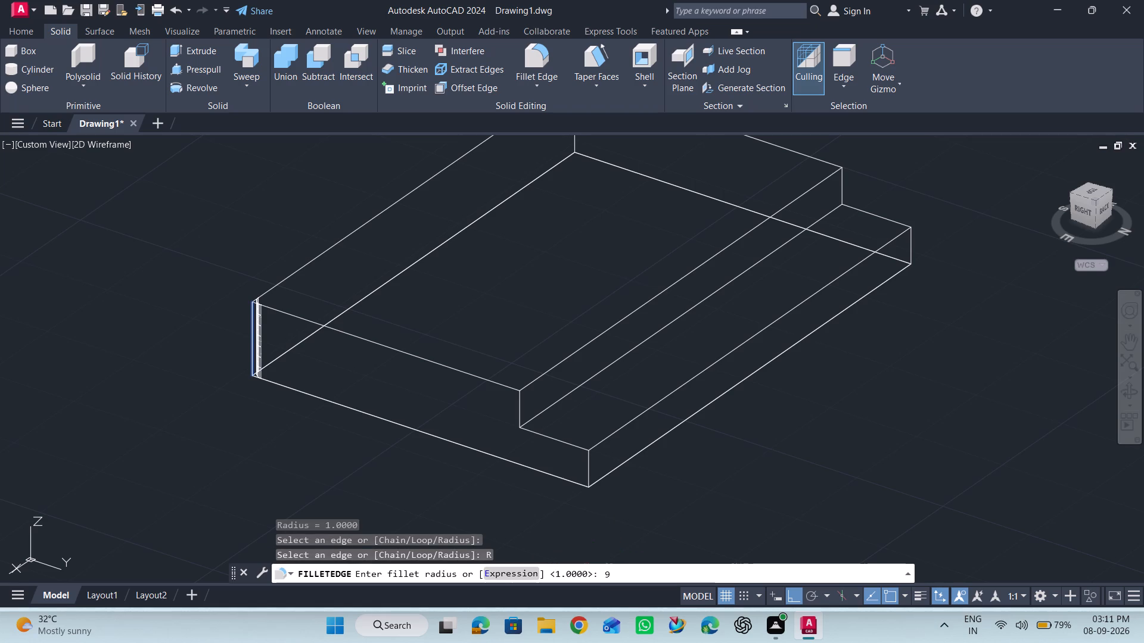
key(Return)
scroll(564, 393, down, 2)
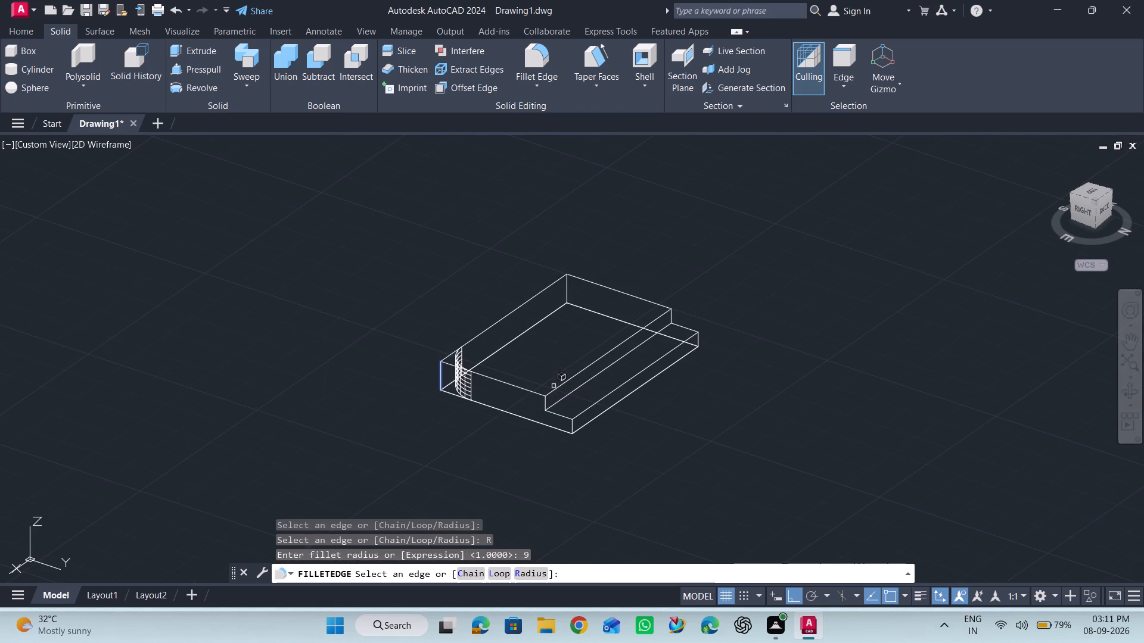
click(566, 296)
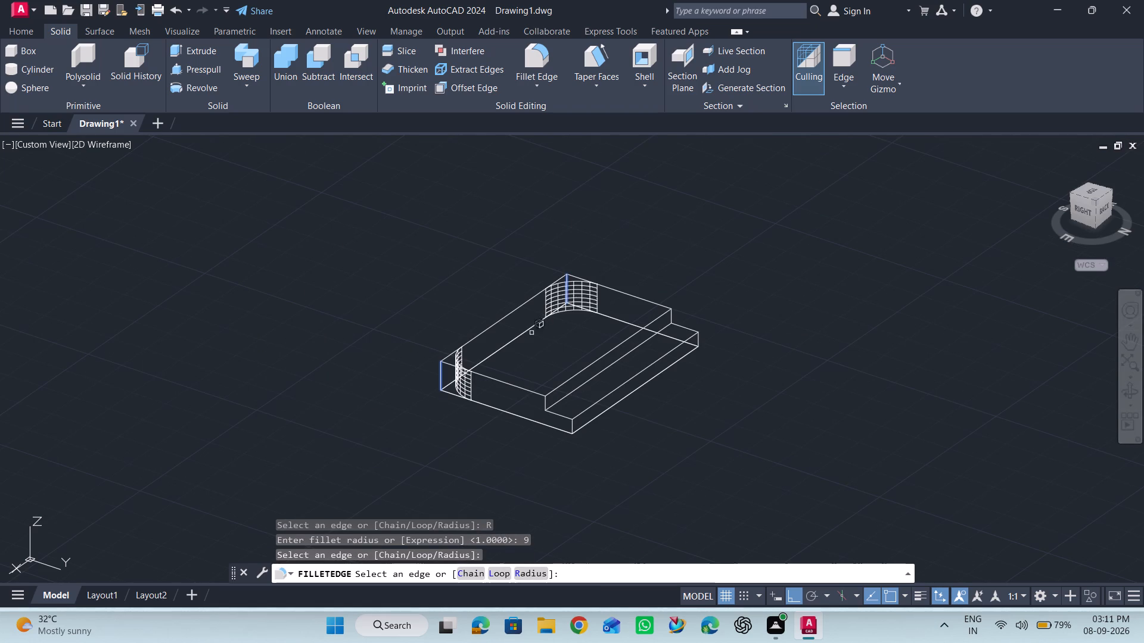
key(Return)
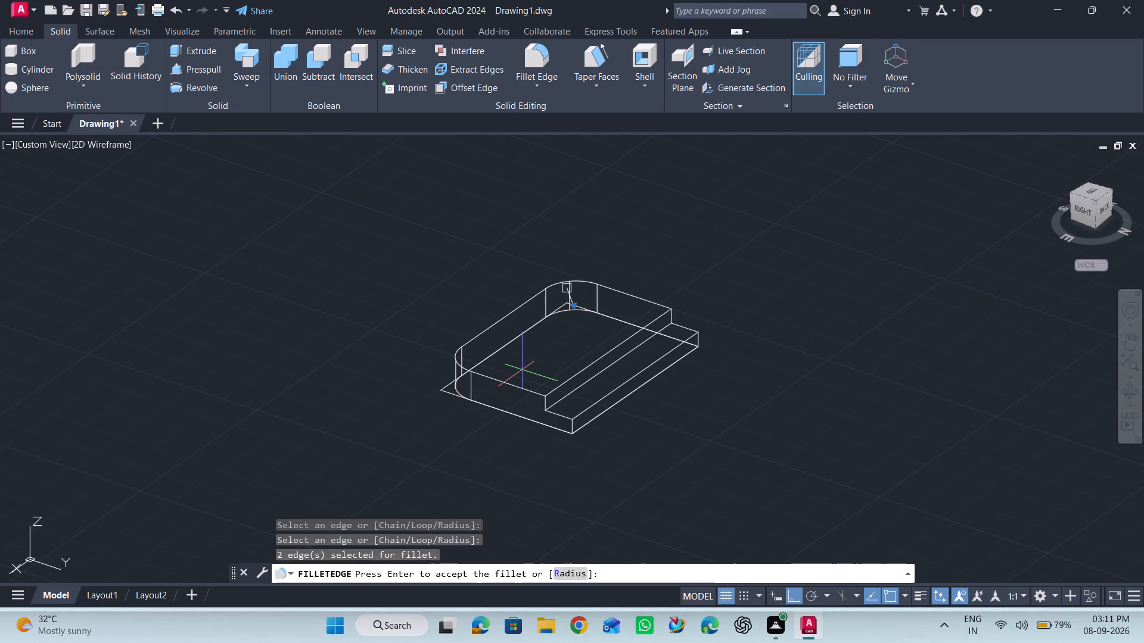
key(Return)
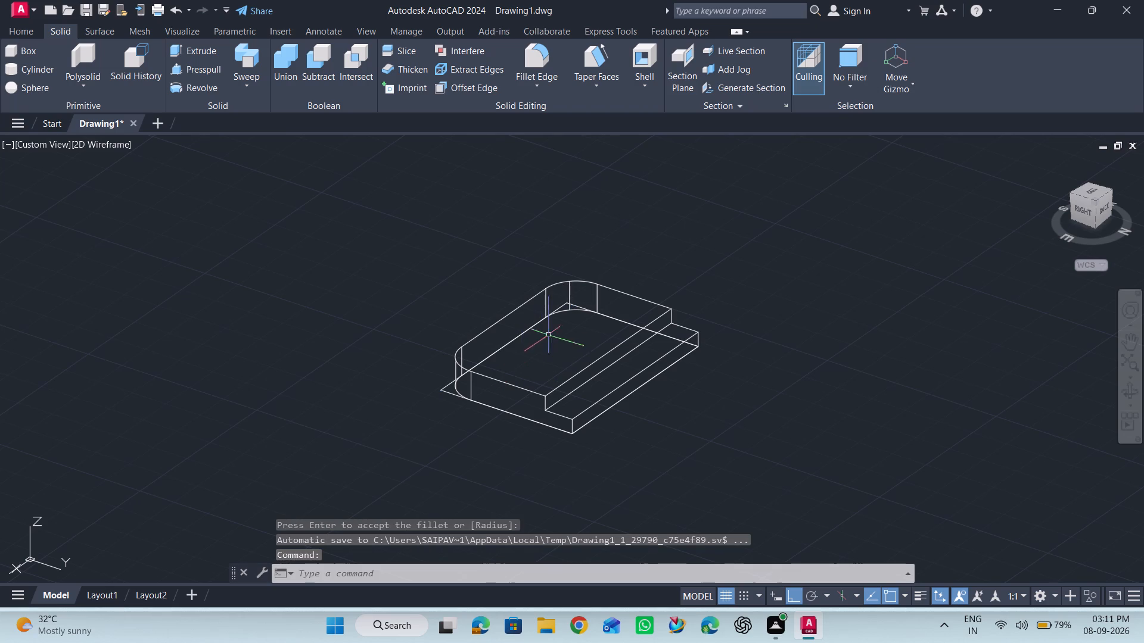
scroll(565, 301, up, 2)
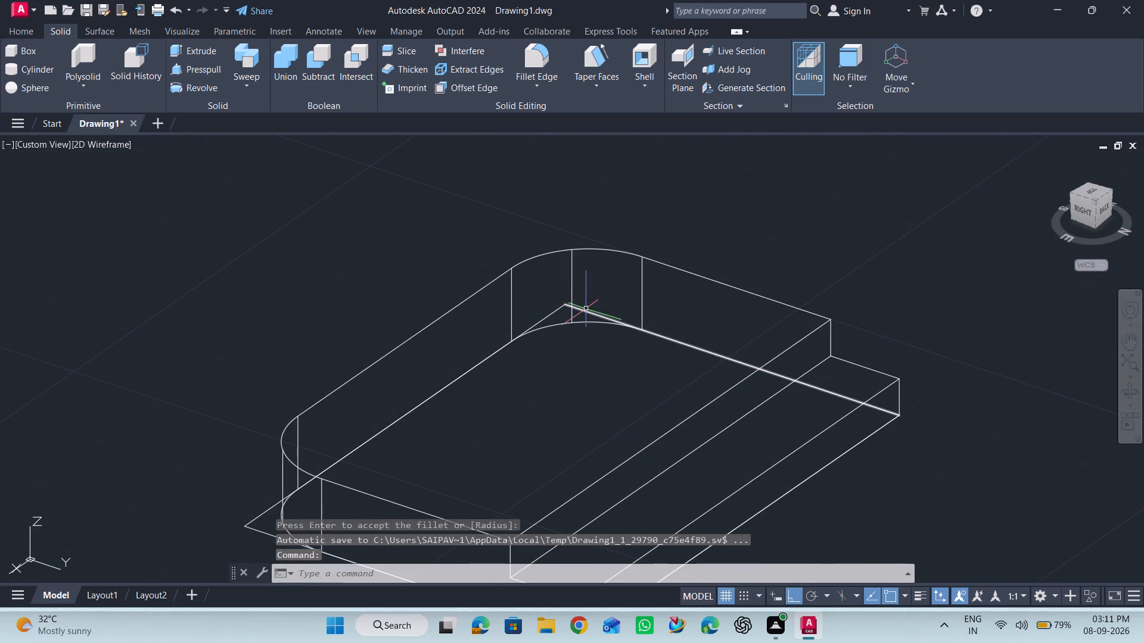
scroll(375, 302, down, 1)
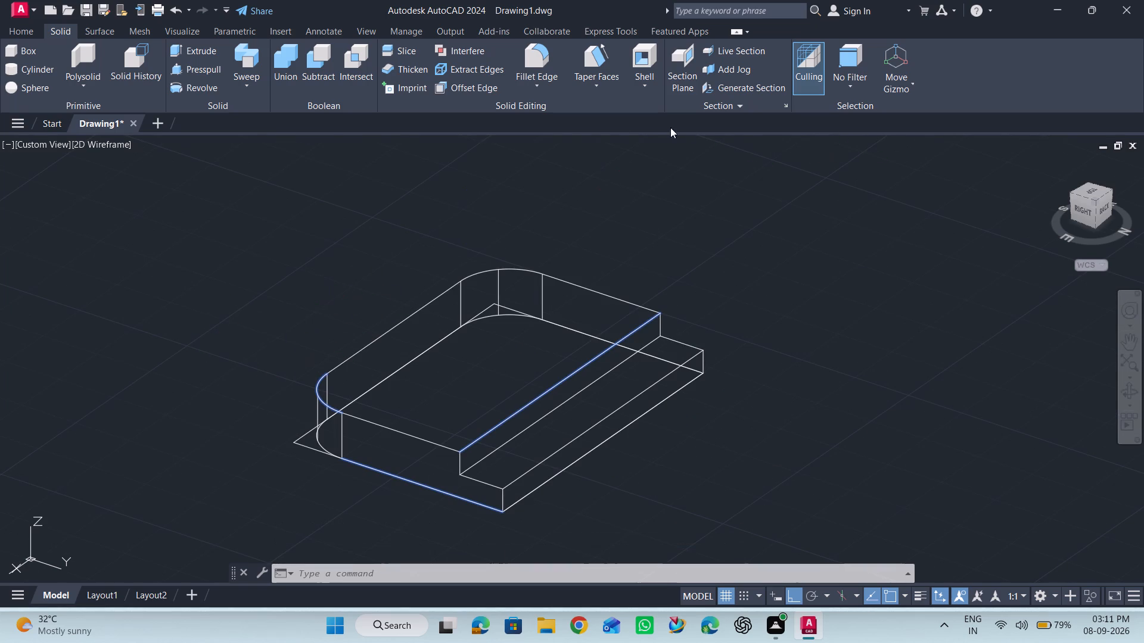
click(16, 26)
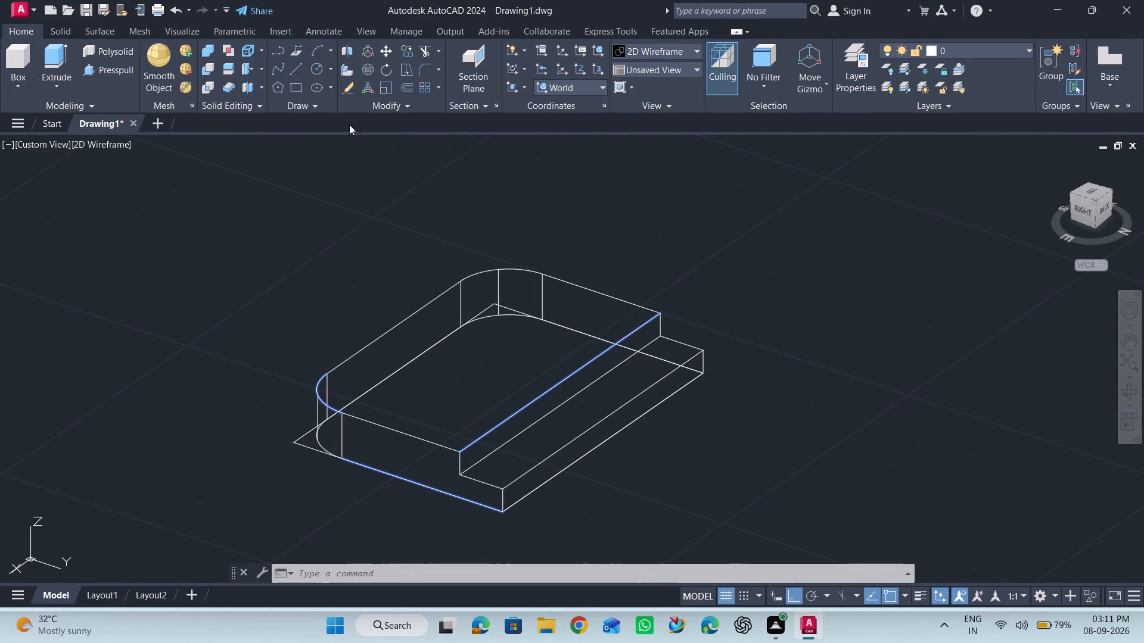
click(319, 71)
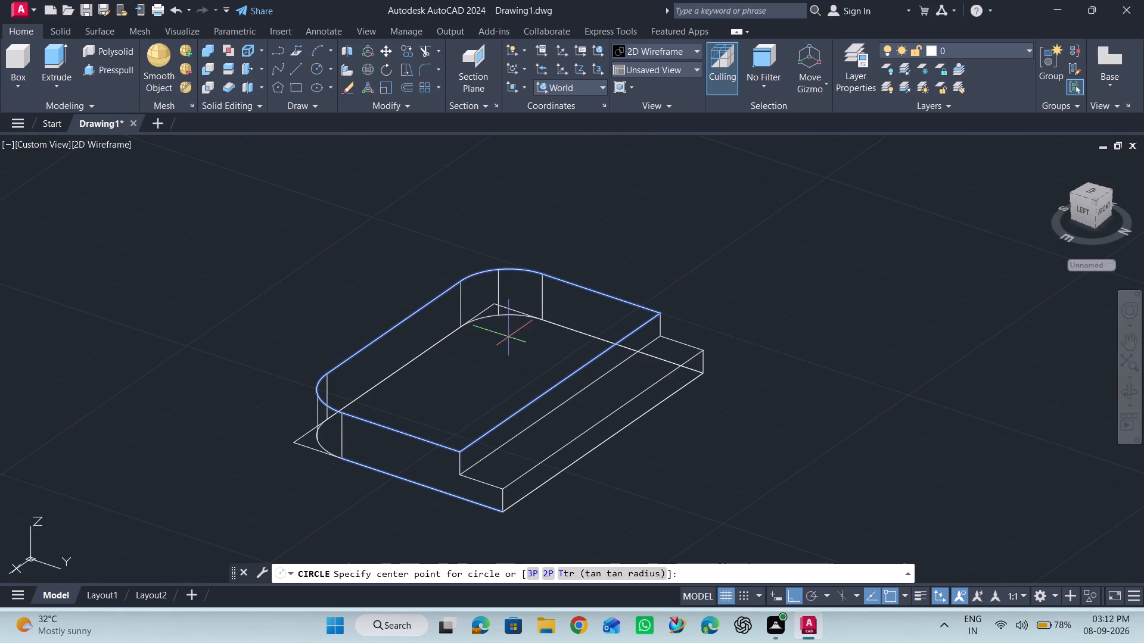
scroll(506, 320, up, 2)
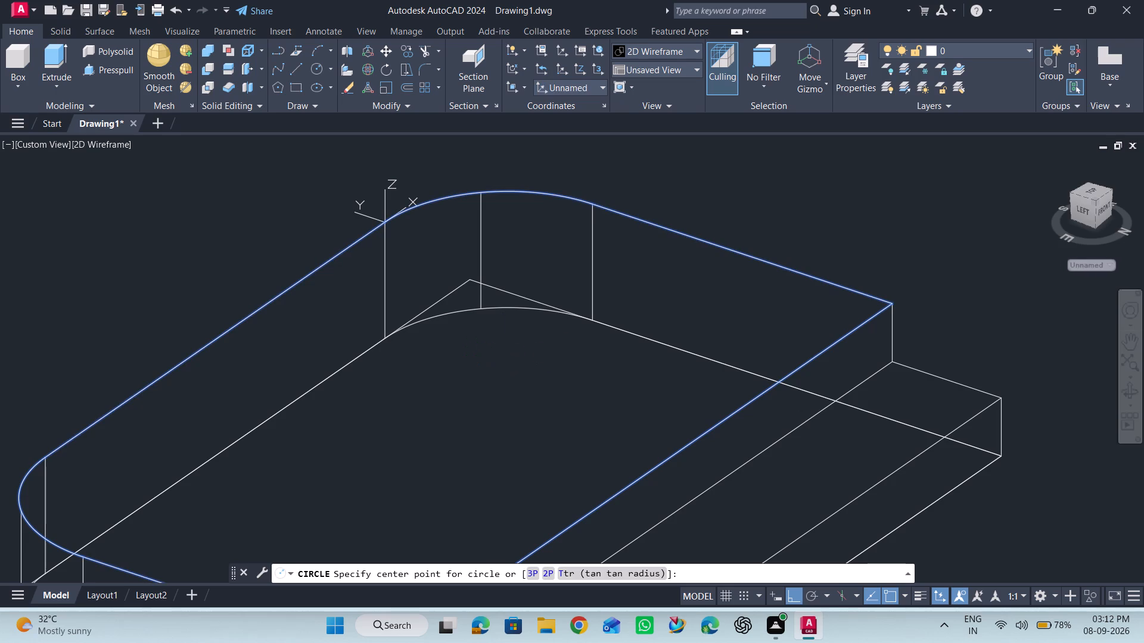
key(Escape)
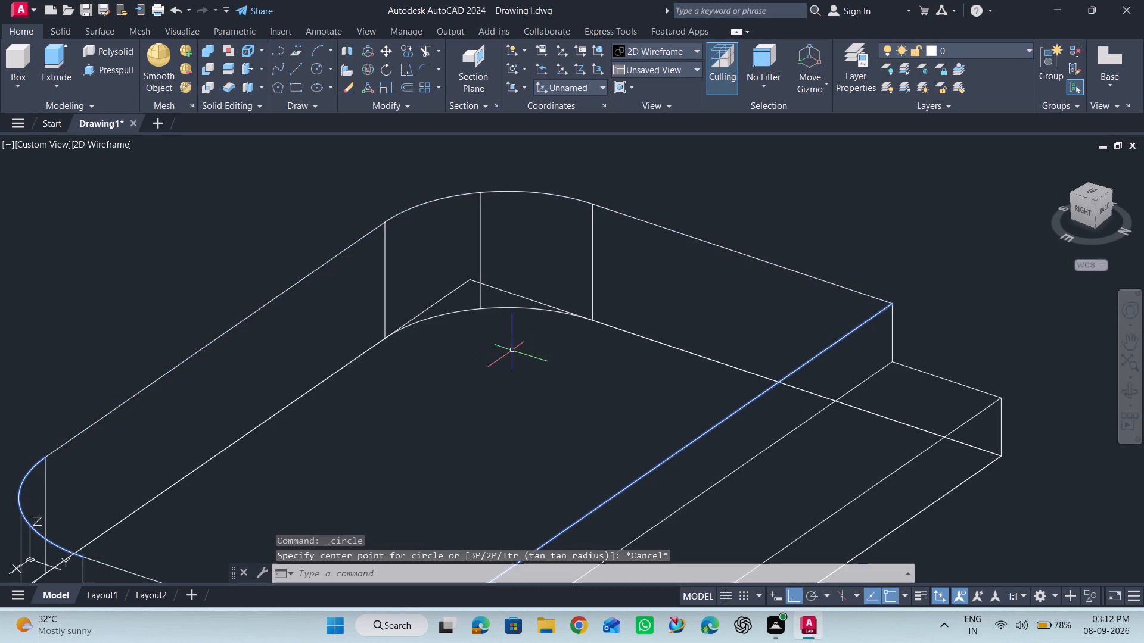
Trim the leftover base lines that stick out past the solid's two rounded corners.
click(421, 46)
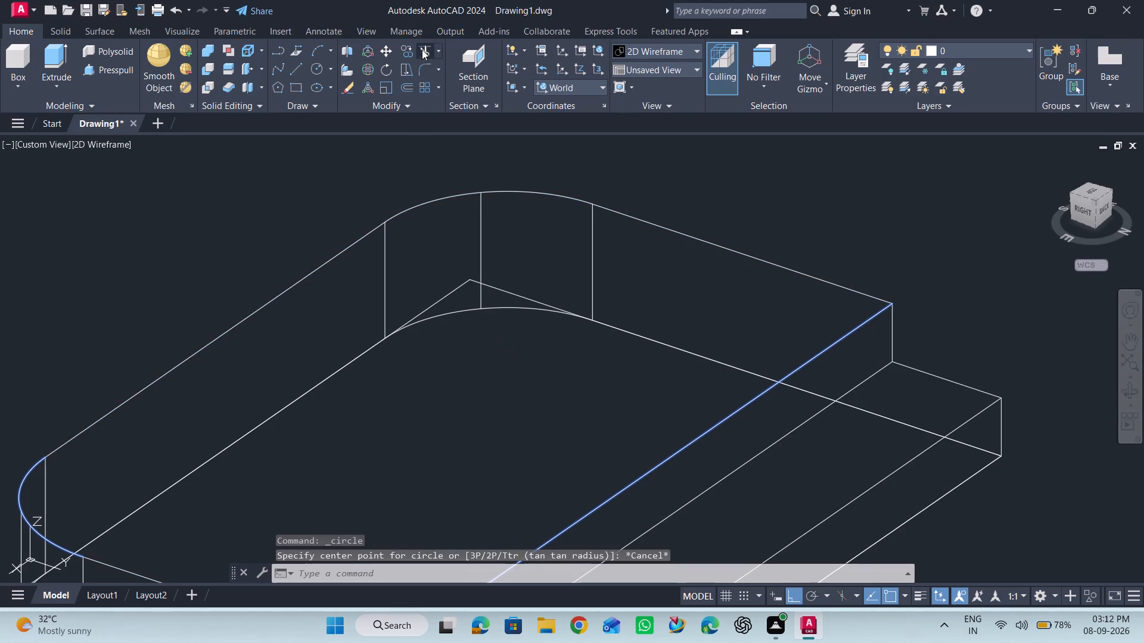
click(456, 291)
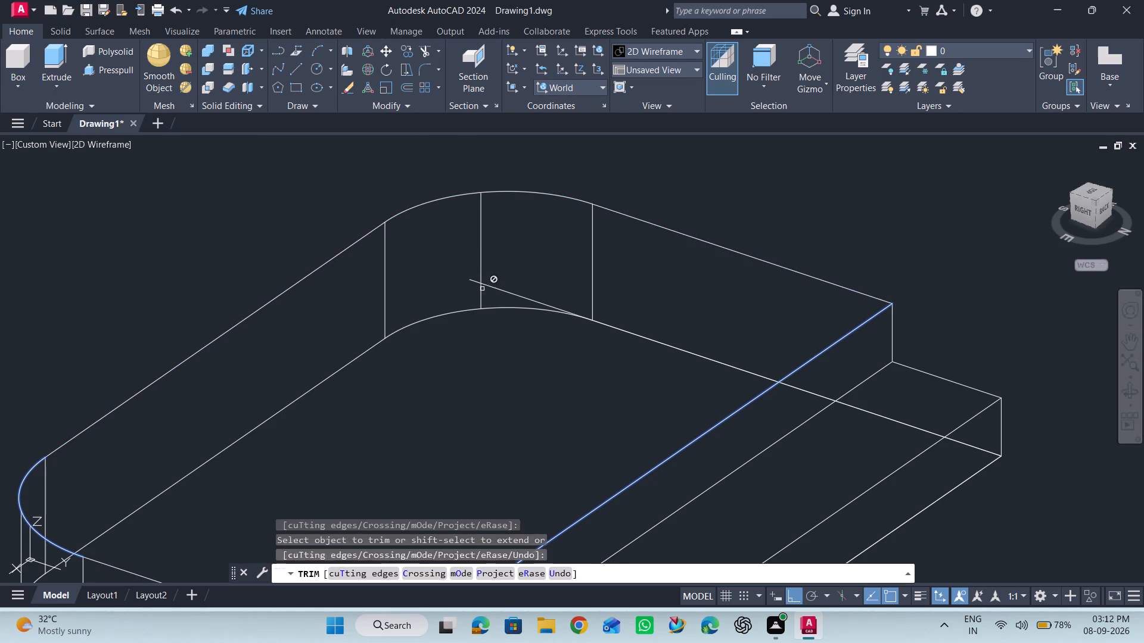
click(505, 290)
scroll(523, 279, down, 1)
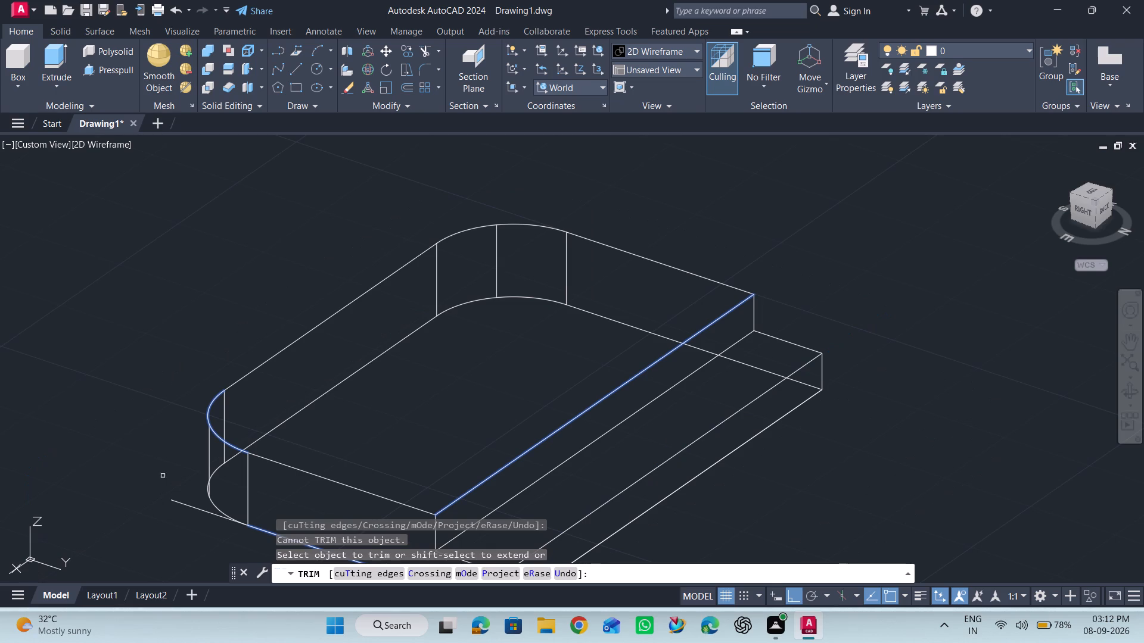
click(189, 505)
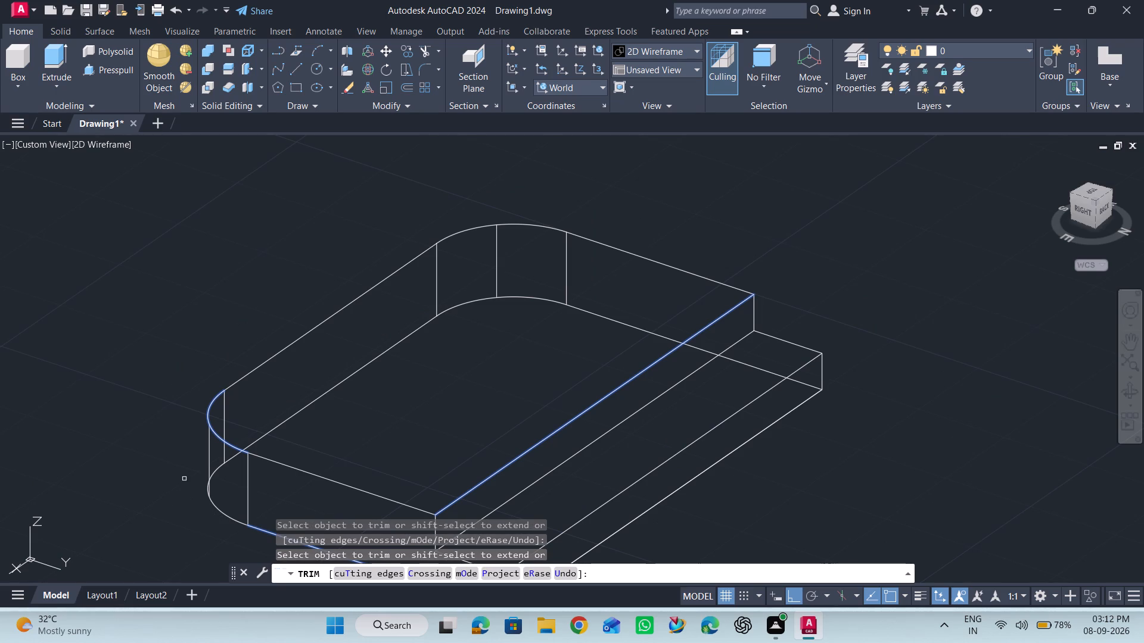
key(Escape)
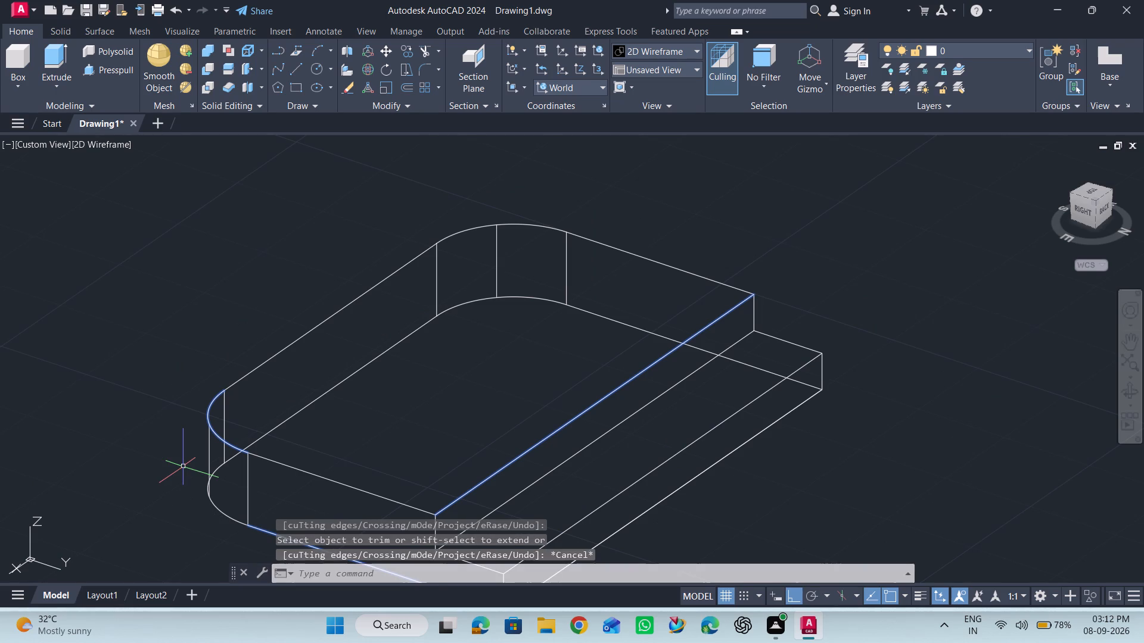
key(Escape)
key(Escape)
key(Escape)
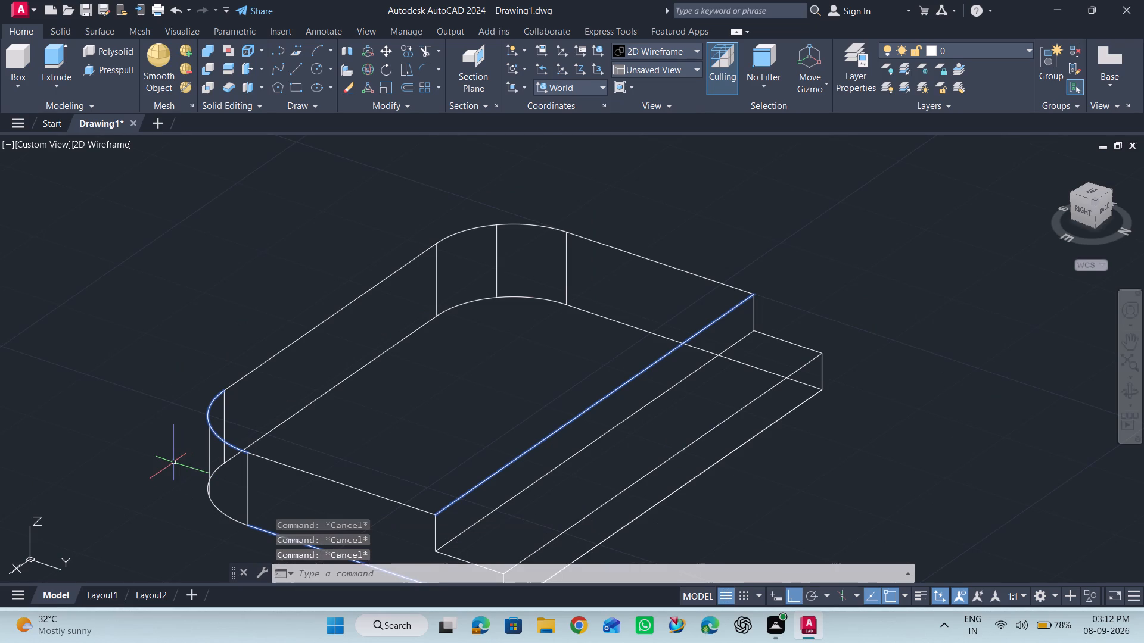
click(550, 432)
click(564, 423)
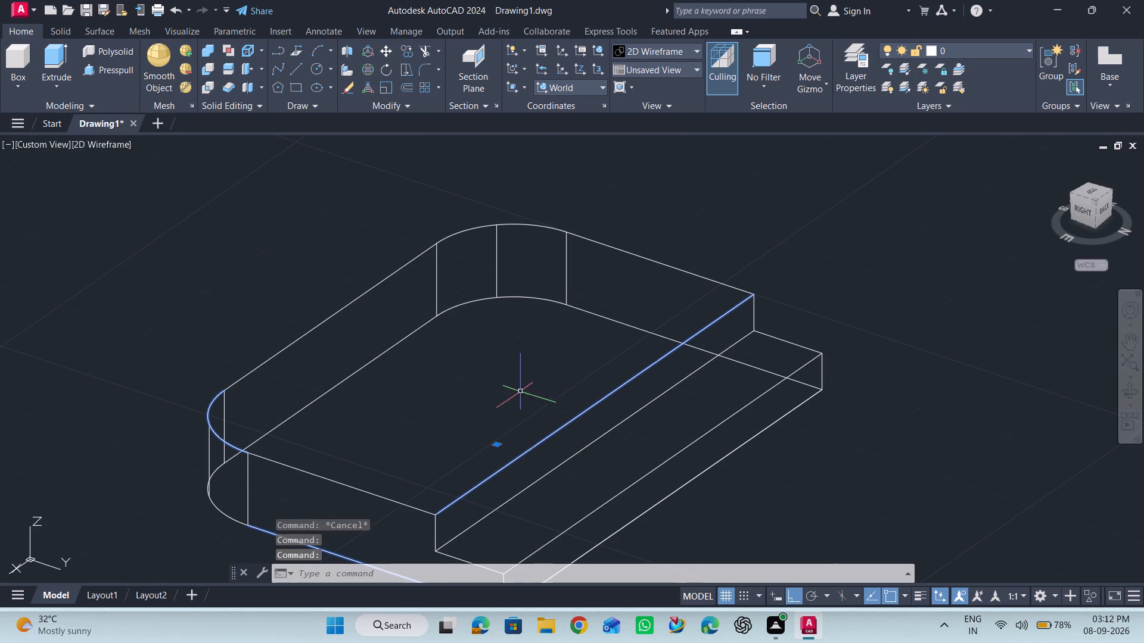
click(520, 391)
drag(454, 413, 442, 419)
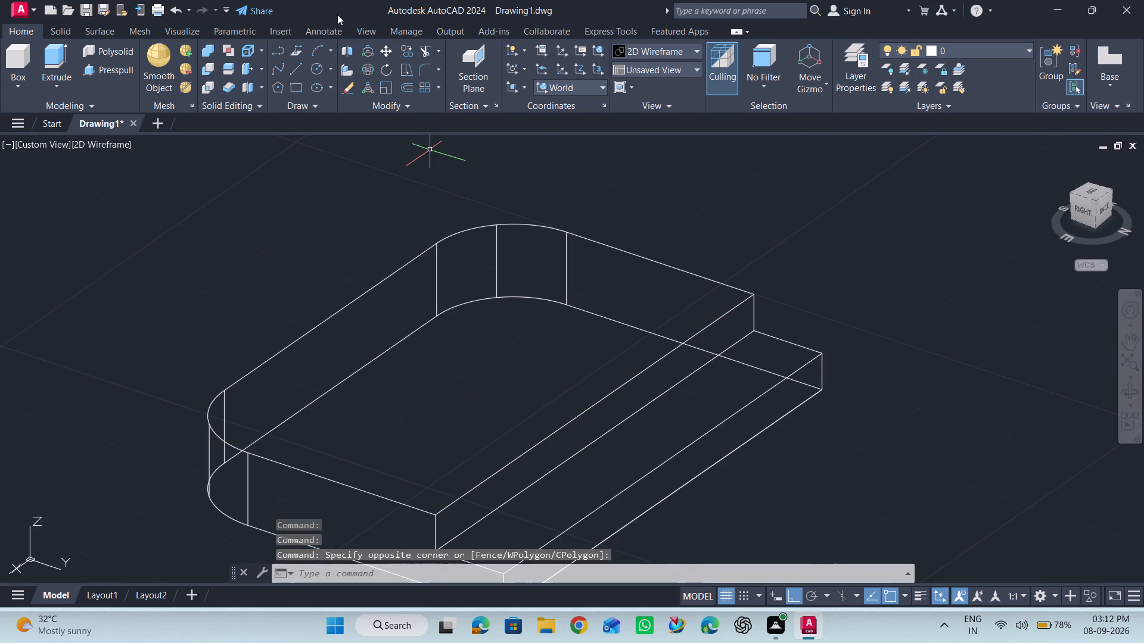
With the UCS set to Top, draw a circle of diameter 8 centred on the bottom arc of the far rounded corner.
click(313, 65)
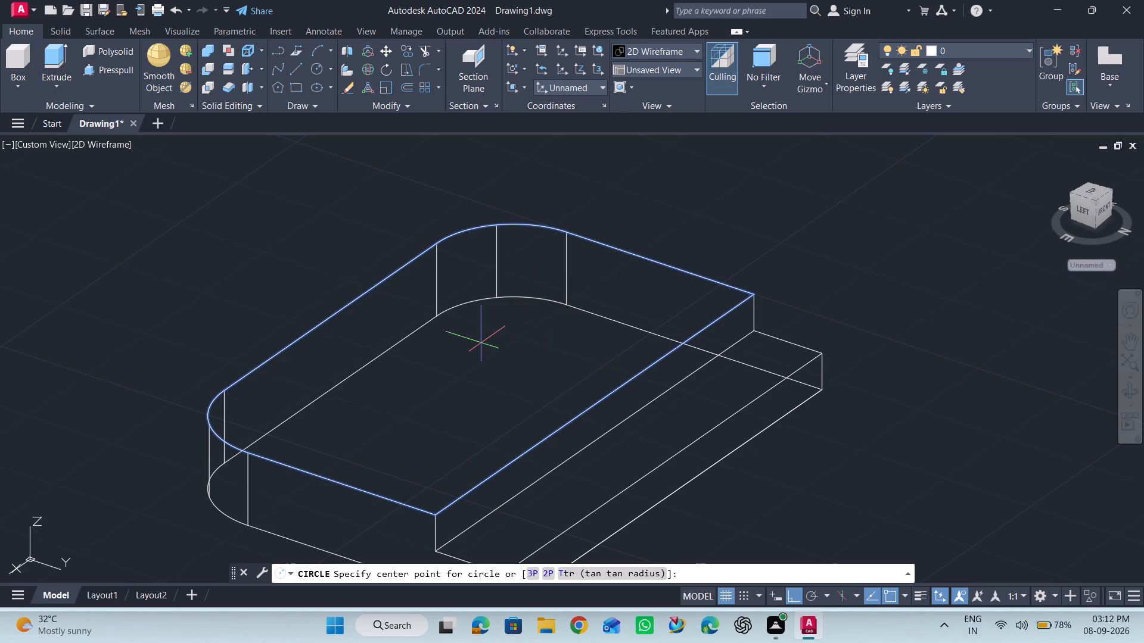
scroll(483, 344, down, 2)
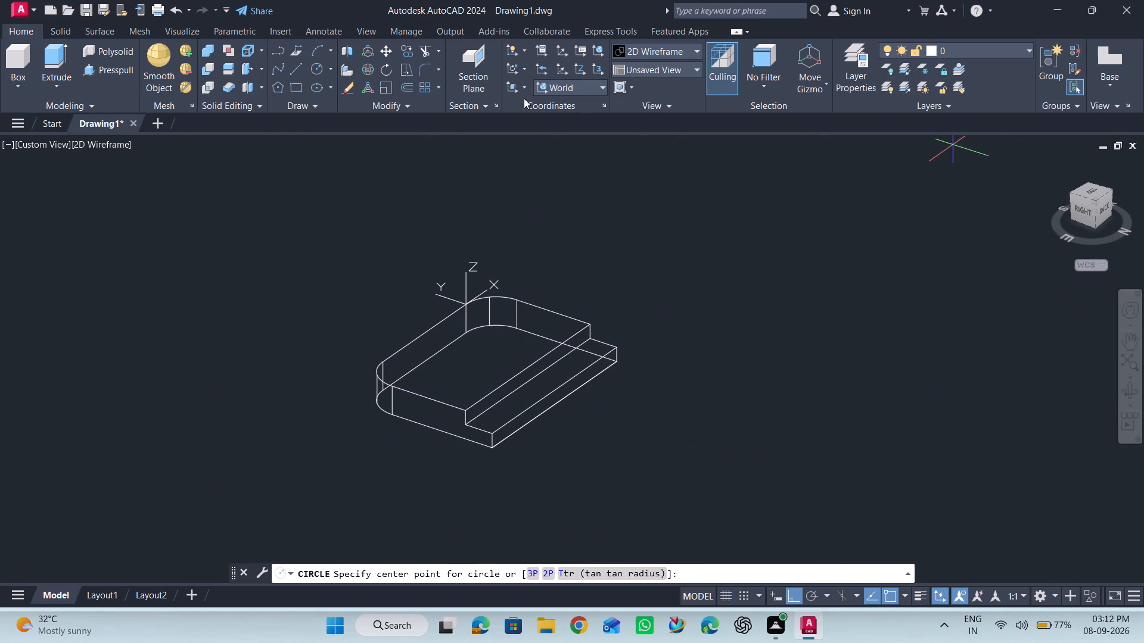
click(524, 90)
click(530, 87)
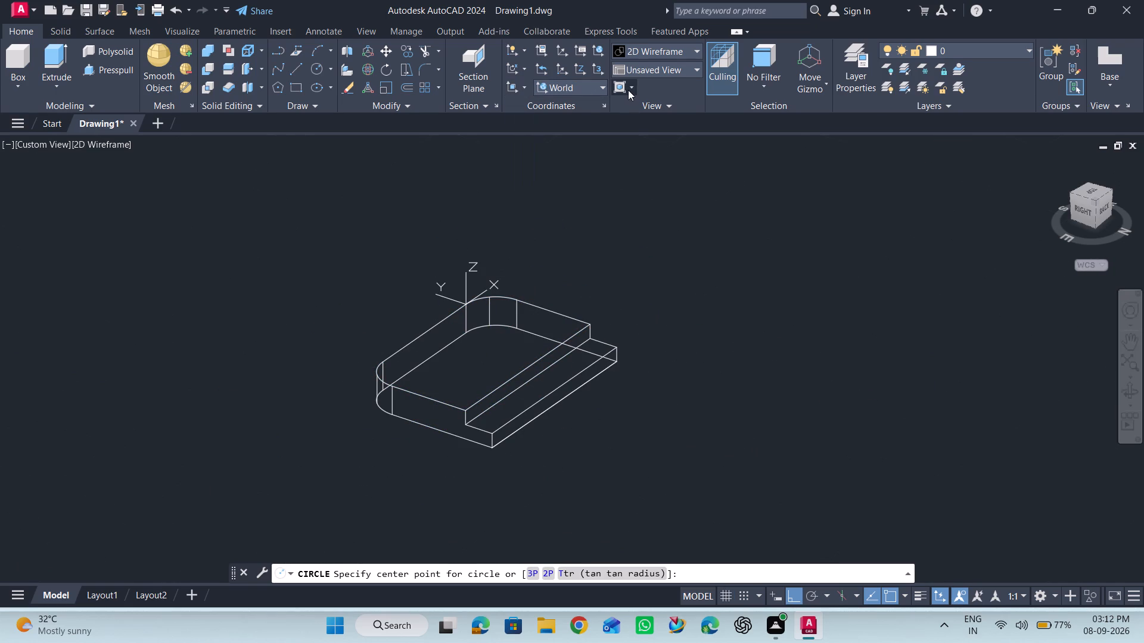
click(628, 89)
click(630, 89)
click(600, 90)
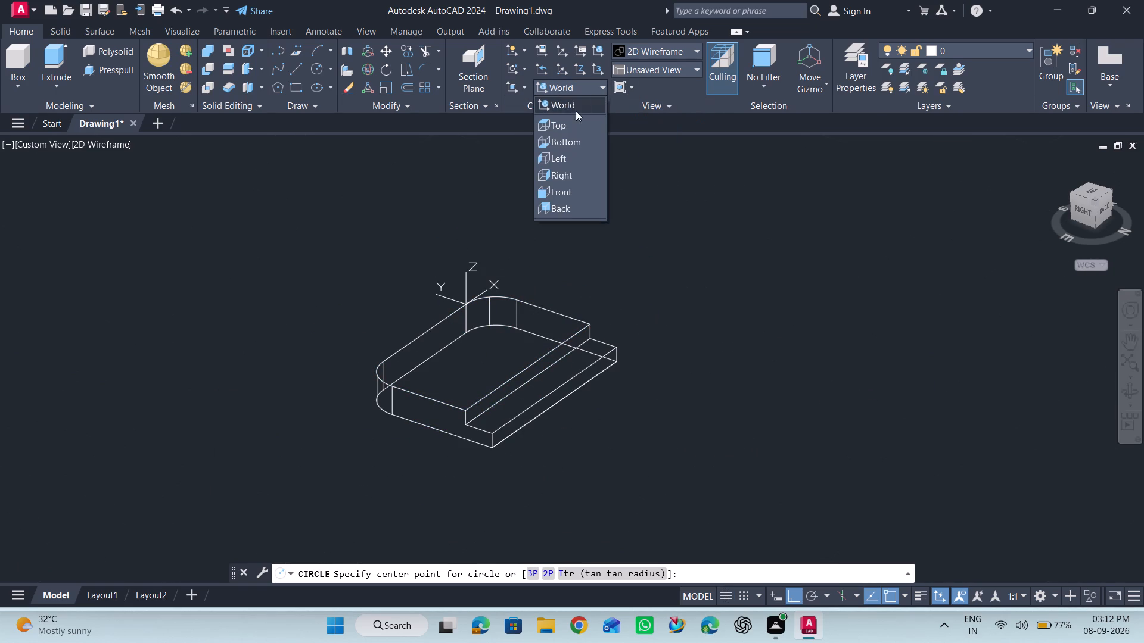
click(565, 124)
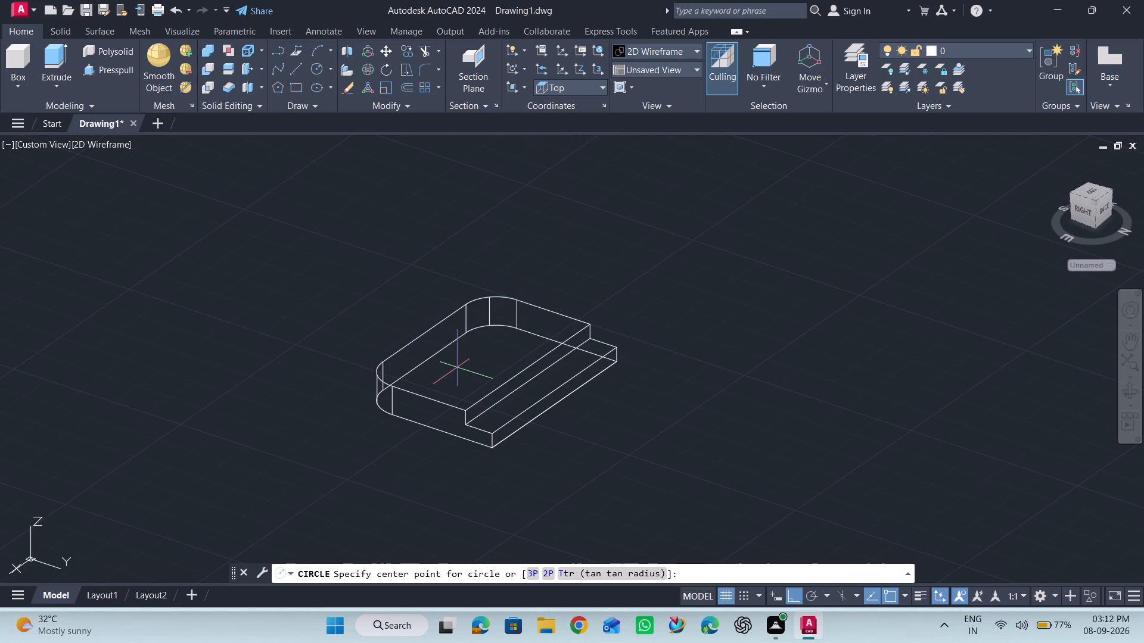
click(492, 344)
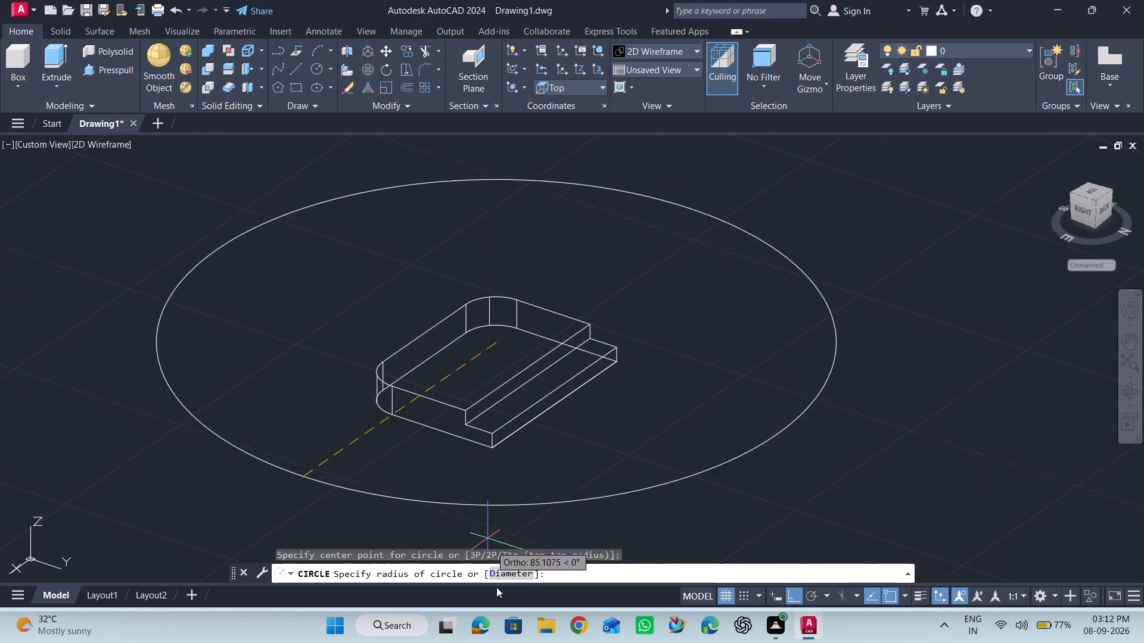
click(505, 573)
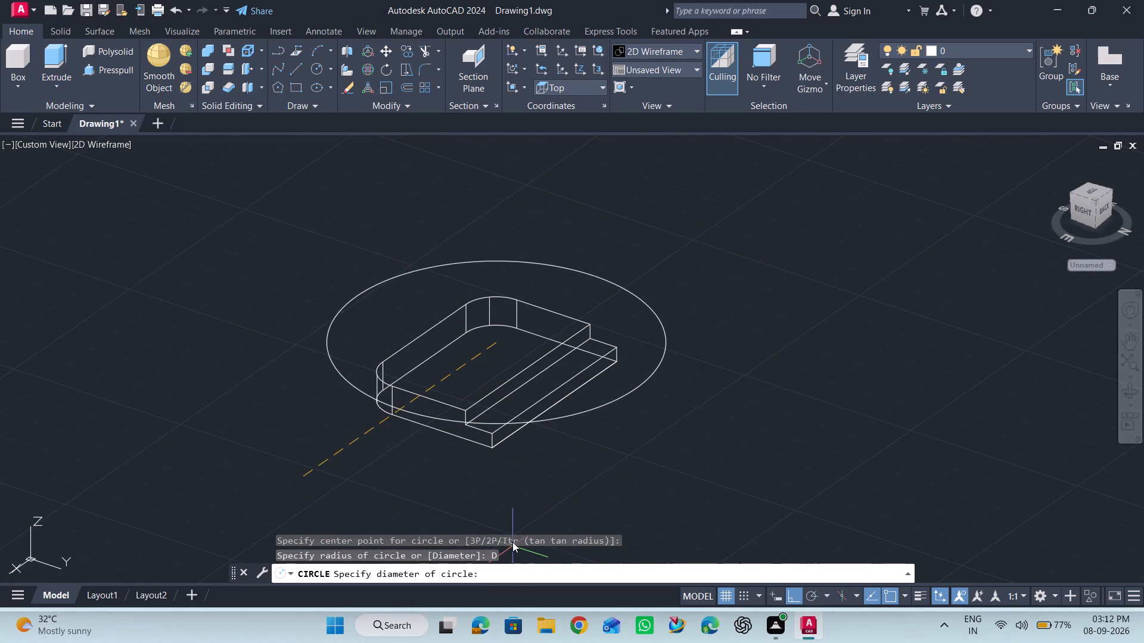
key(8)
key(Return)
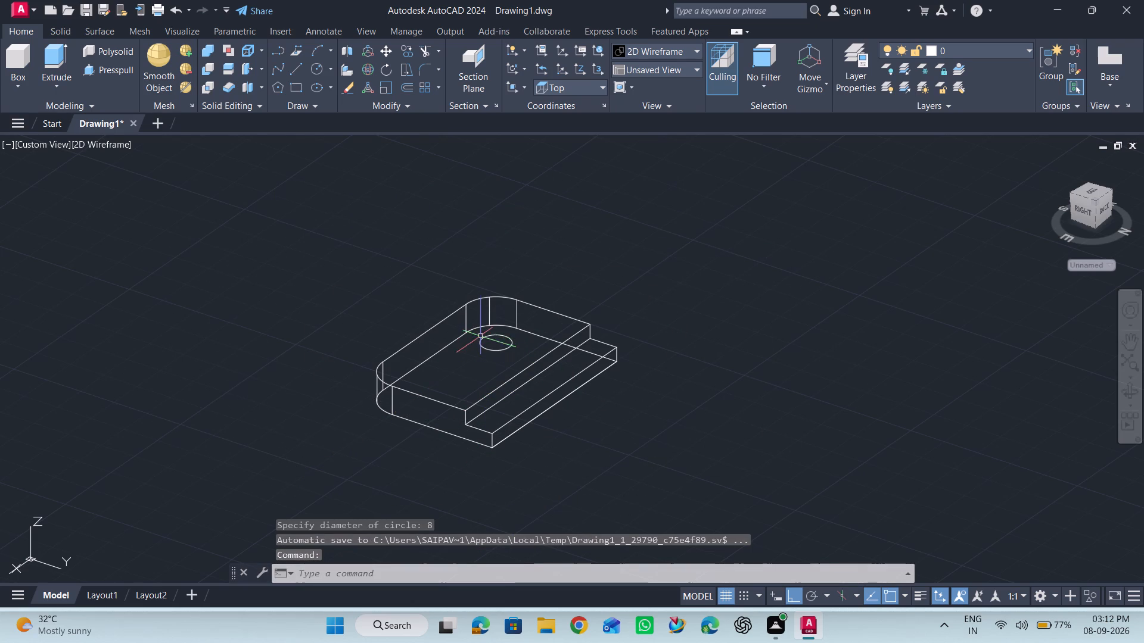
Copy the circle from its centre by 34 along the long side toward the other rounded corner.
scroll(481, 337, up, 1)
click(408, 51)
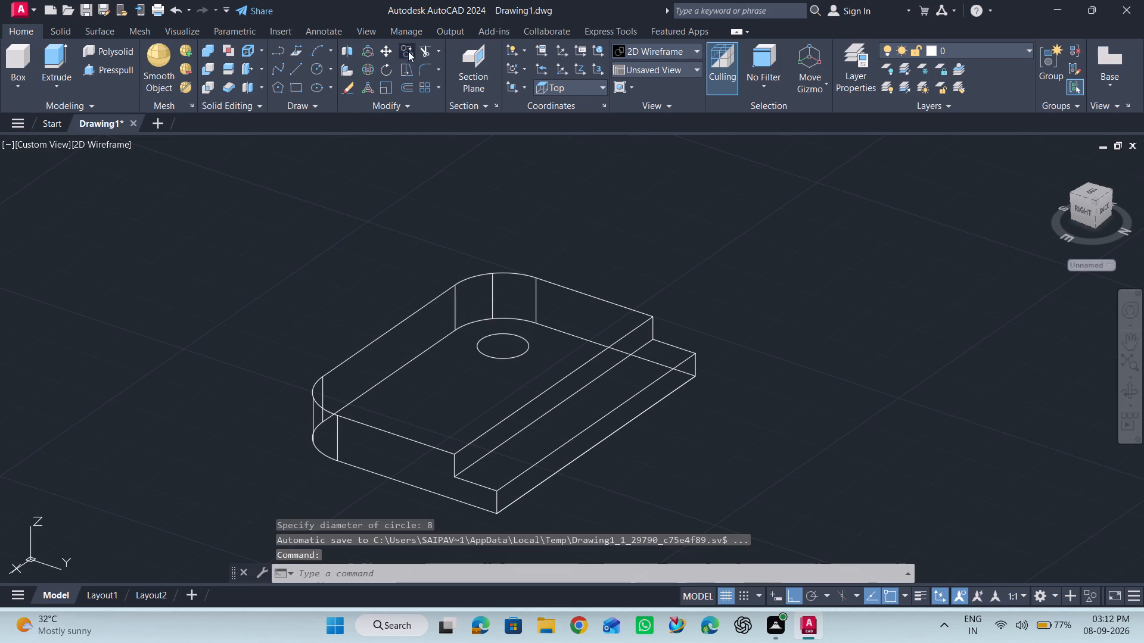
click(493, 356)
key(Return)
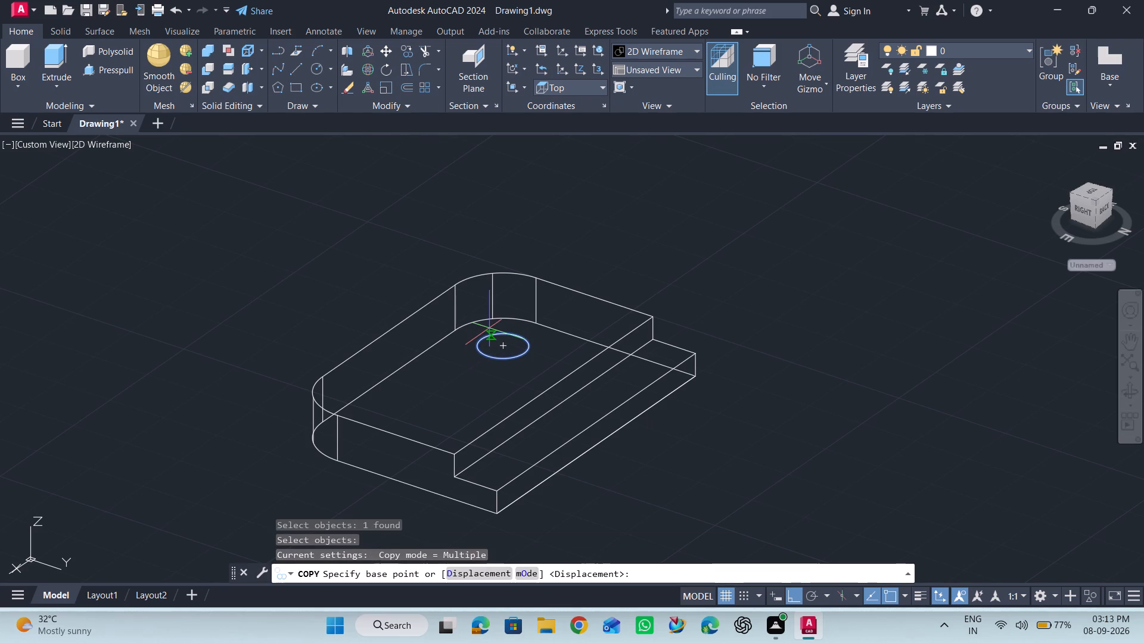
click(503, 347)
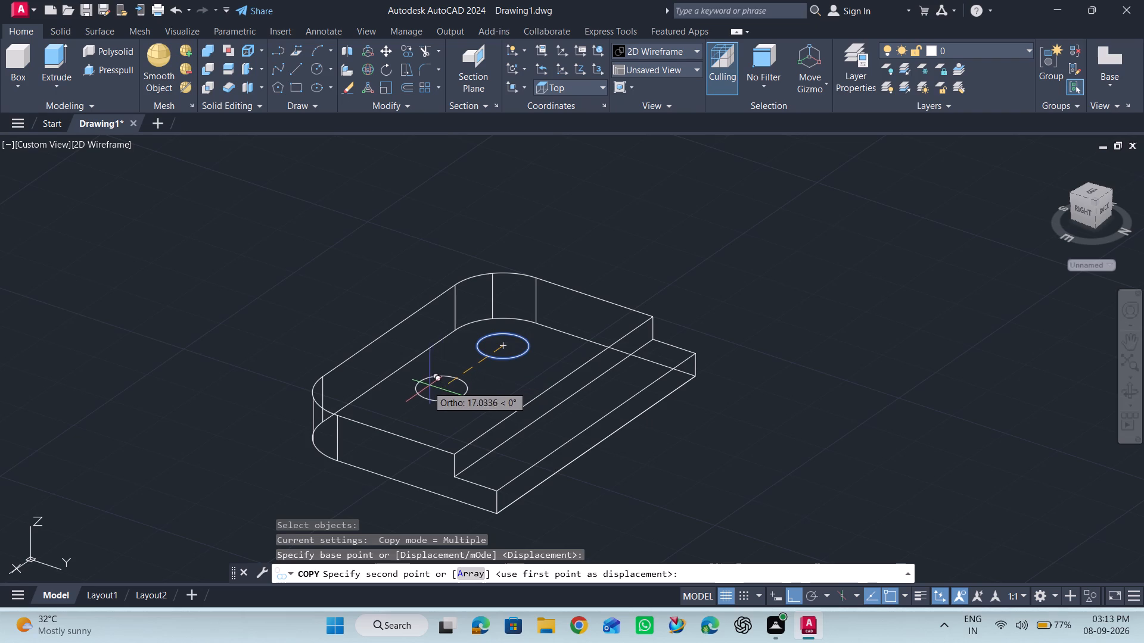
text(34)
key(Return)
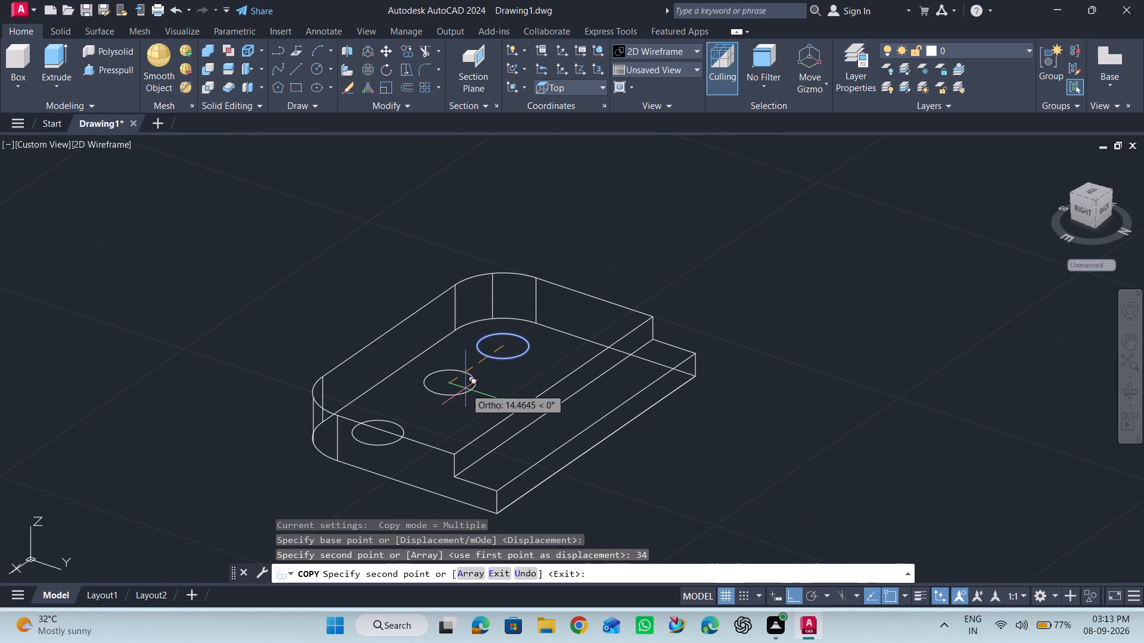
key(Escape)
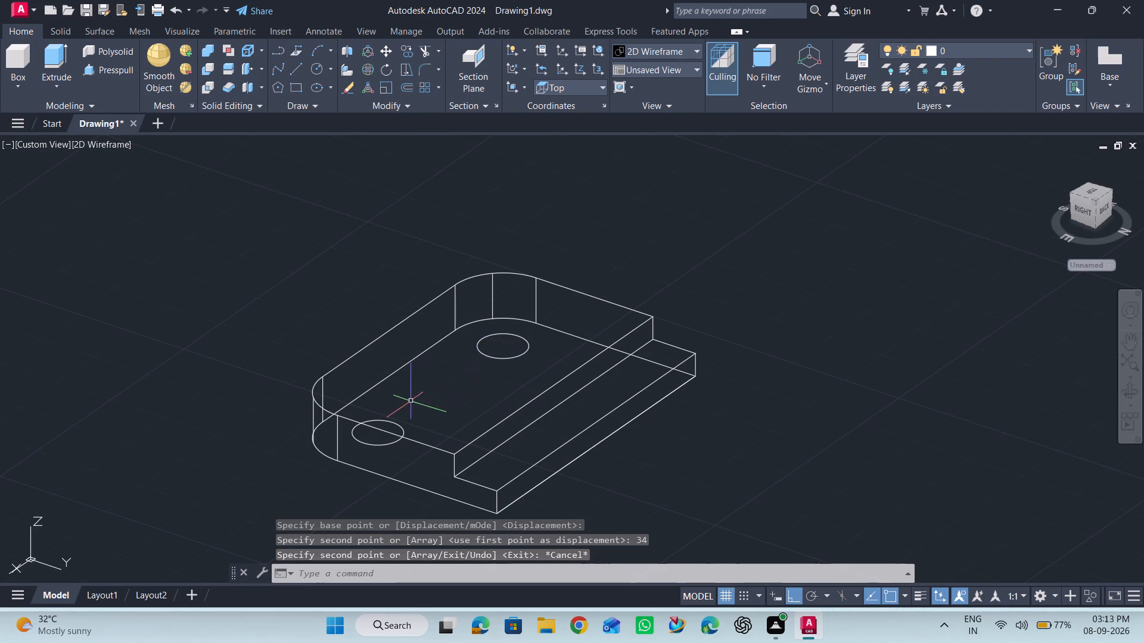
Presspull both circles upward by 8 to form two cylinders inside the solid.
click(394, 424)
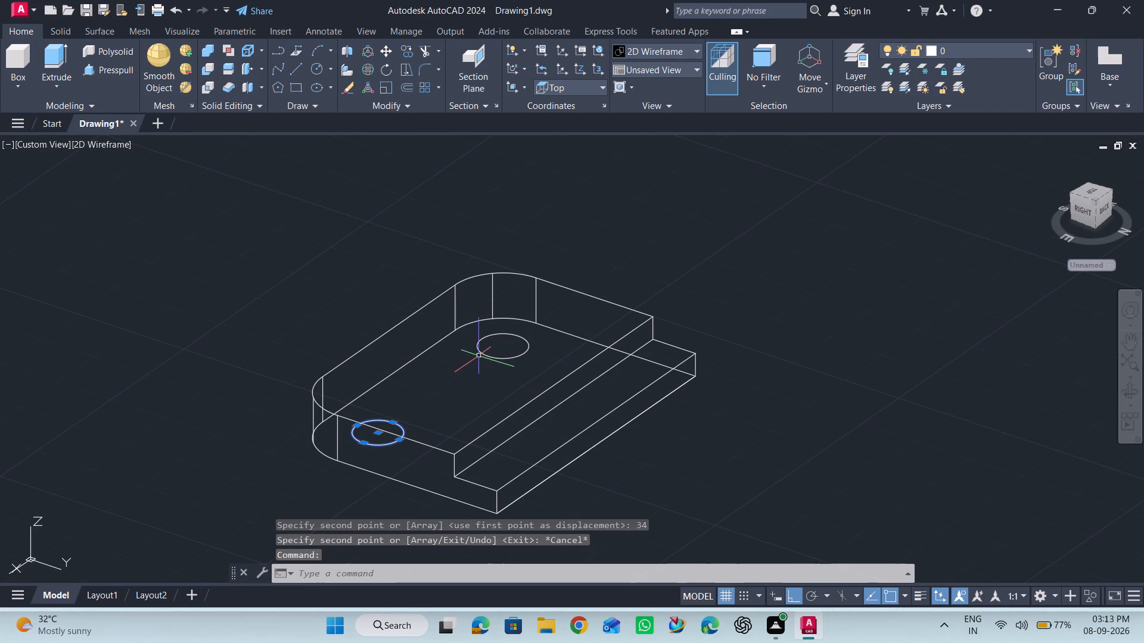
click(481, 353)
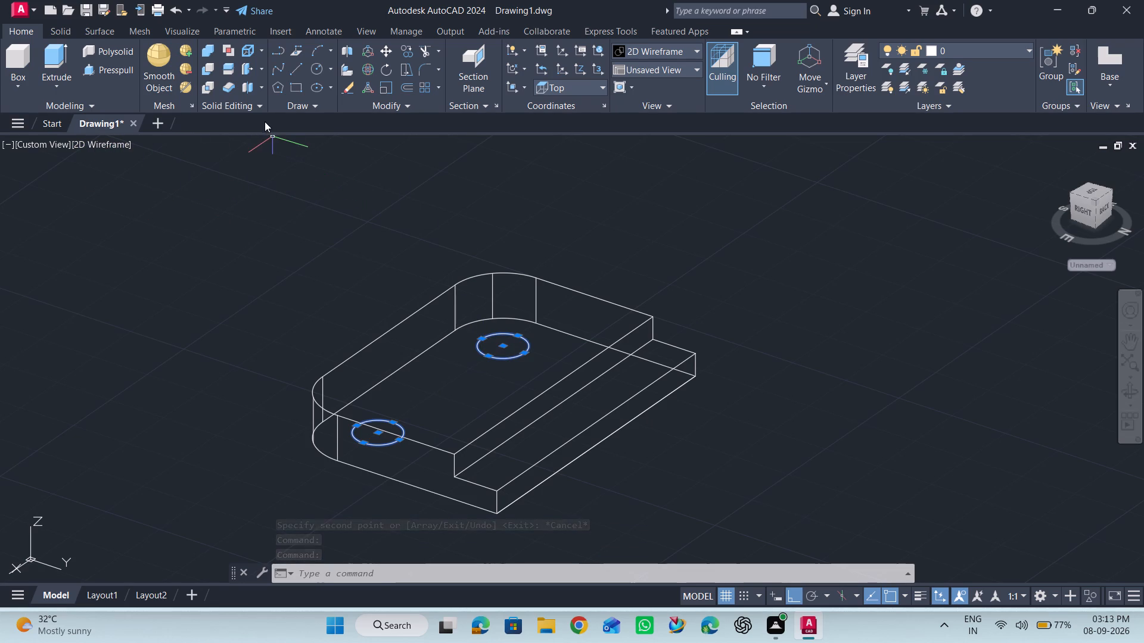
click(119, 64)
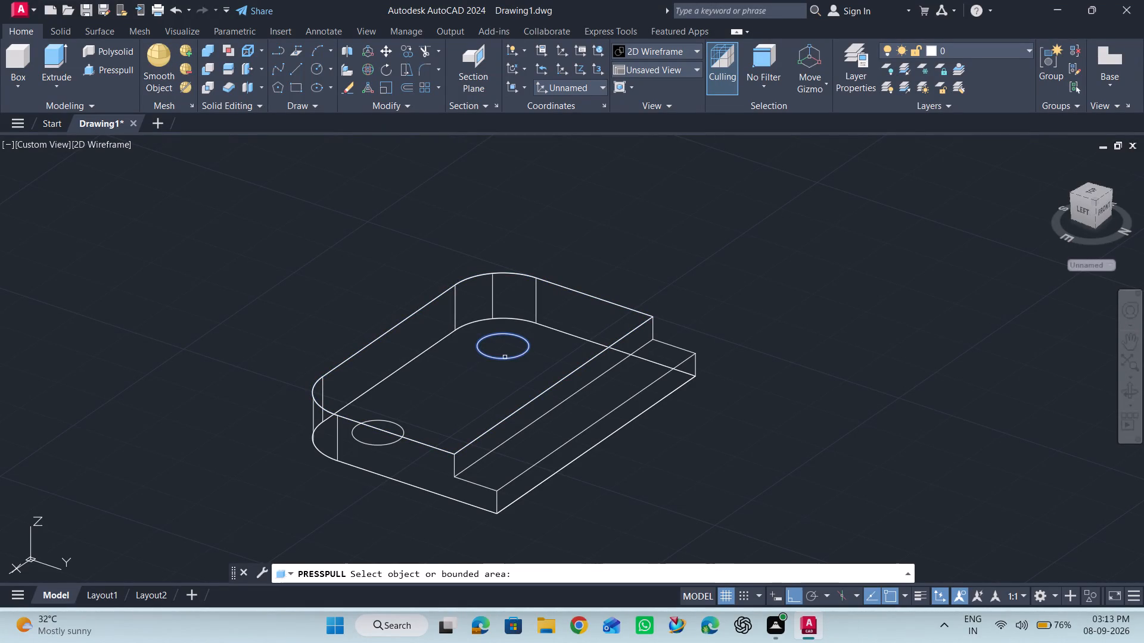
click(505, 357)
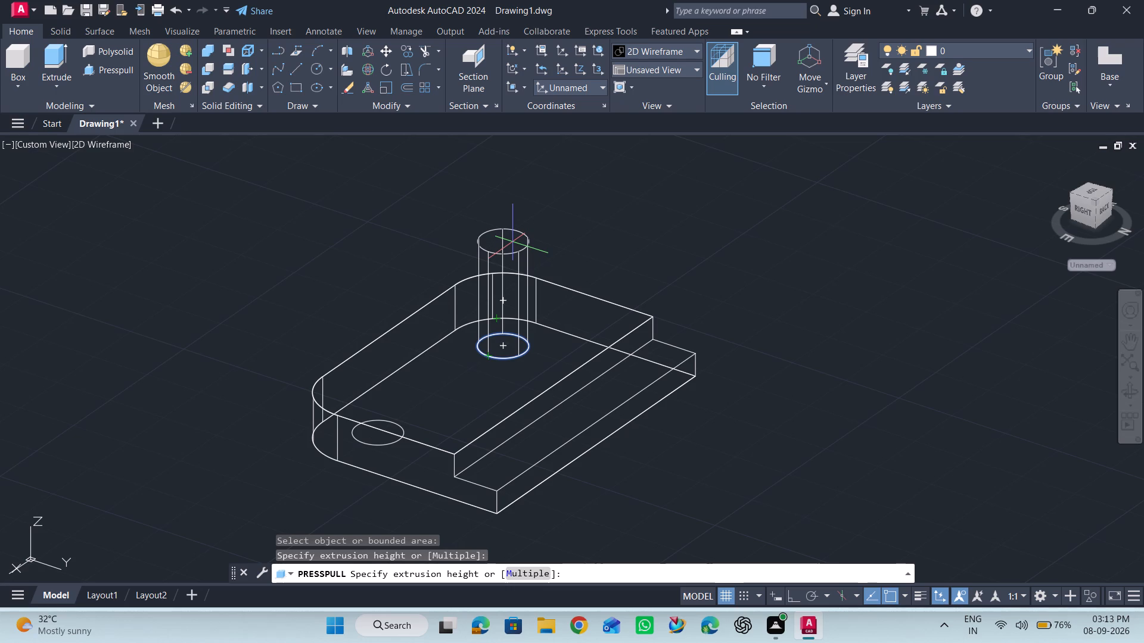
key(8)
key(Return)
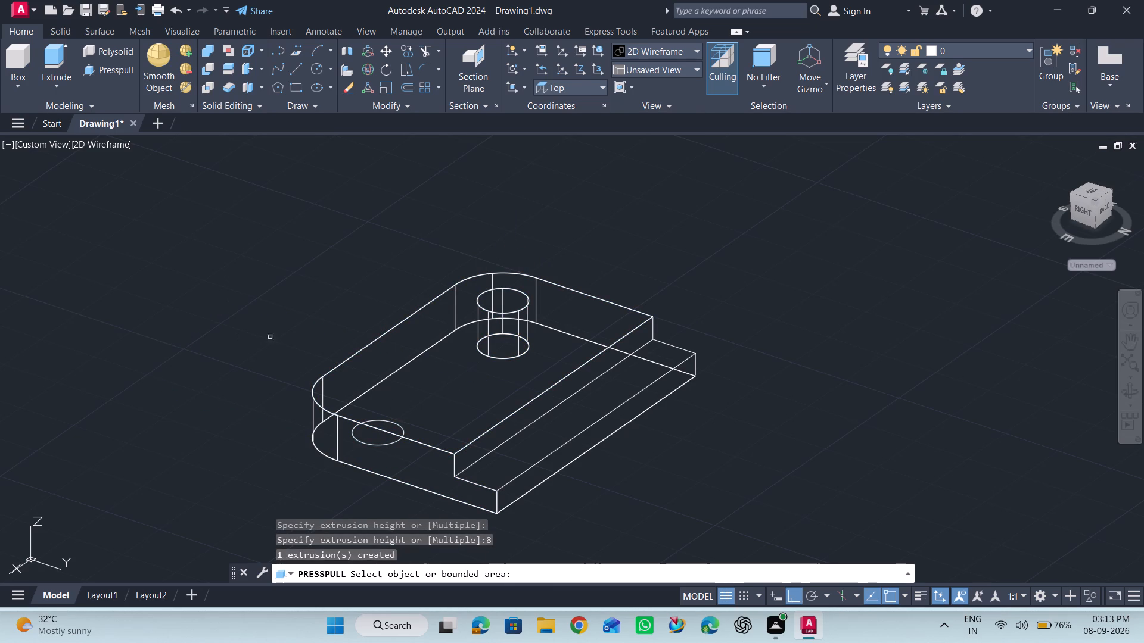
click(399, 424)
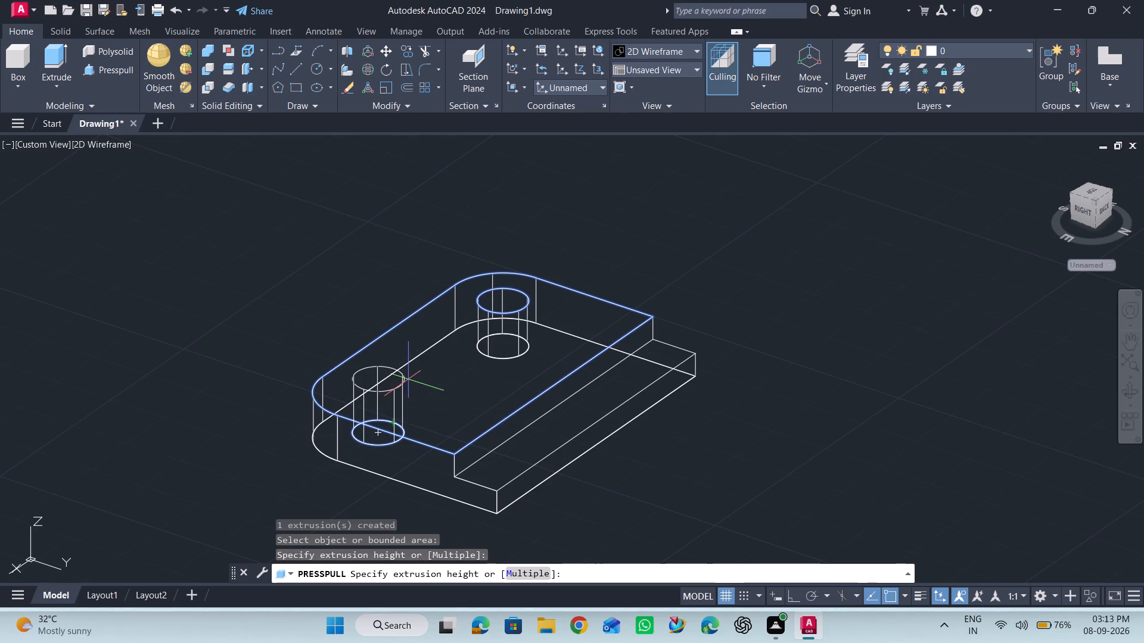
key(8)
key(Return)
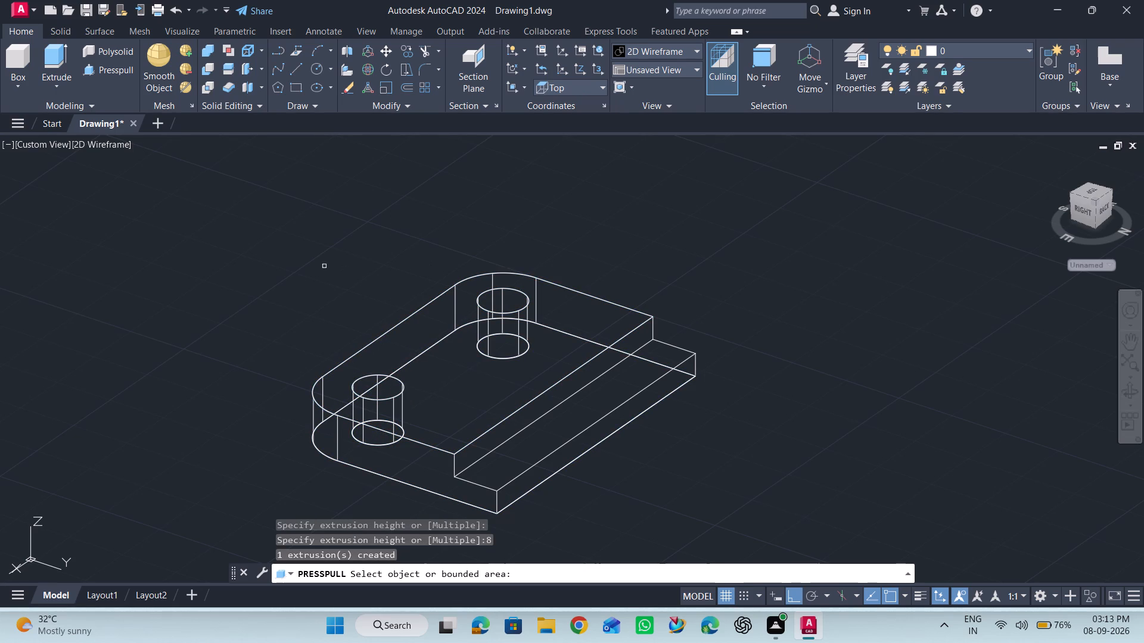
key(Escape)
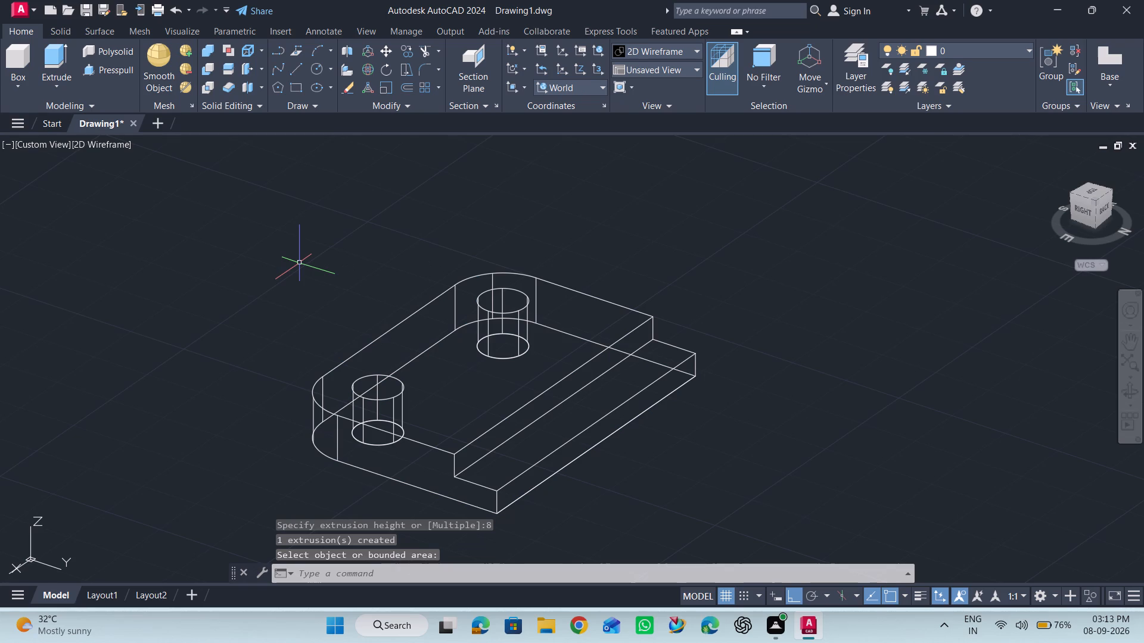
scroll(222, 355, down, 1)
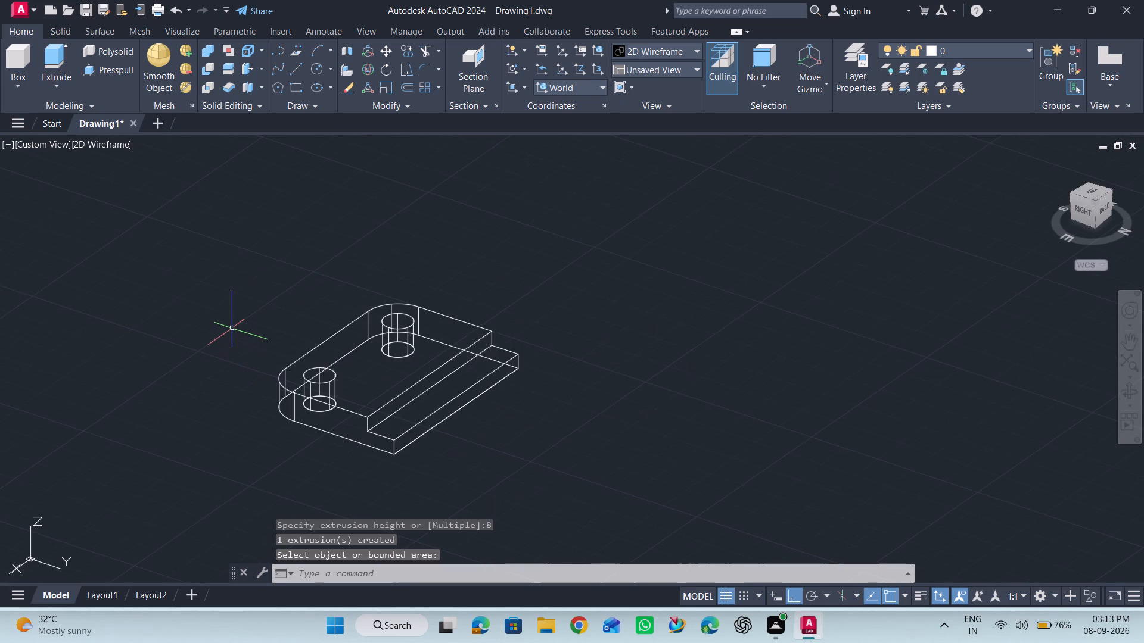
Draw a line 49 long straight up in Z from the midpoint of the step's lower inner edge.
scroll(454, 319, up, 1)
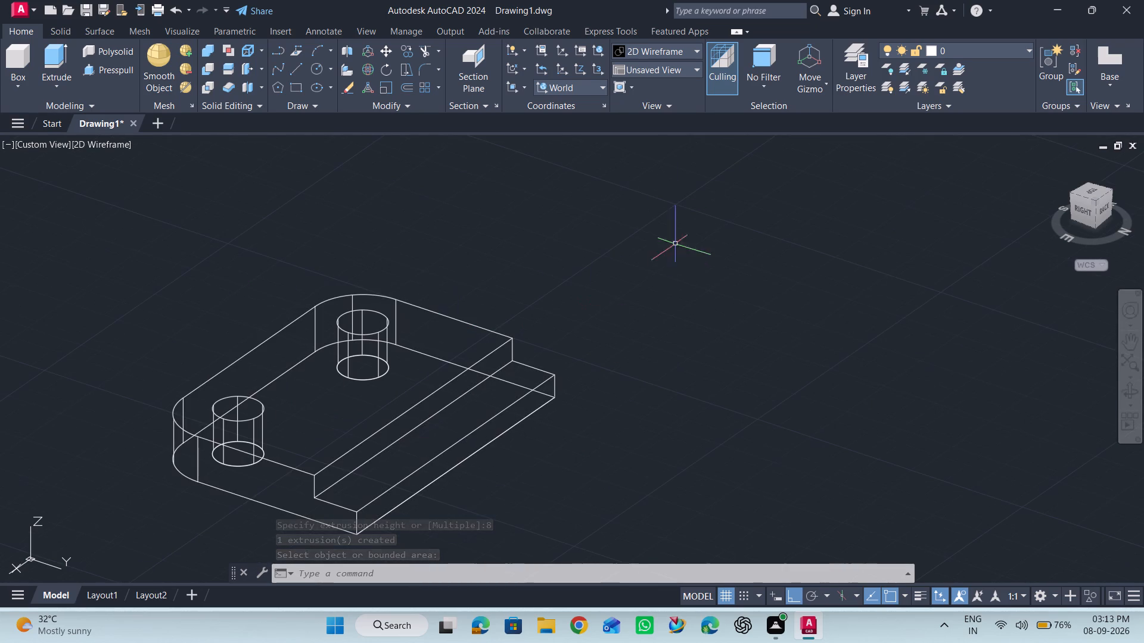
click(293, 70)
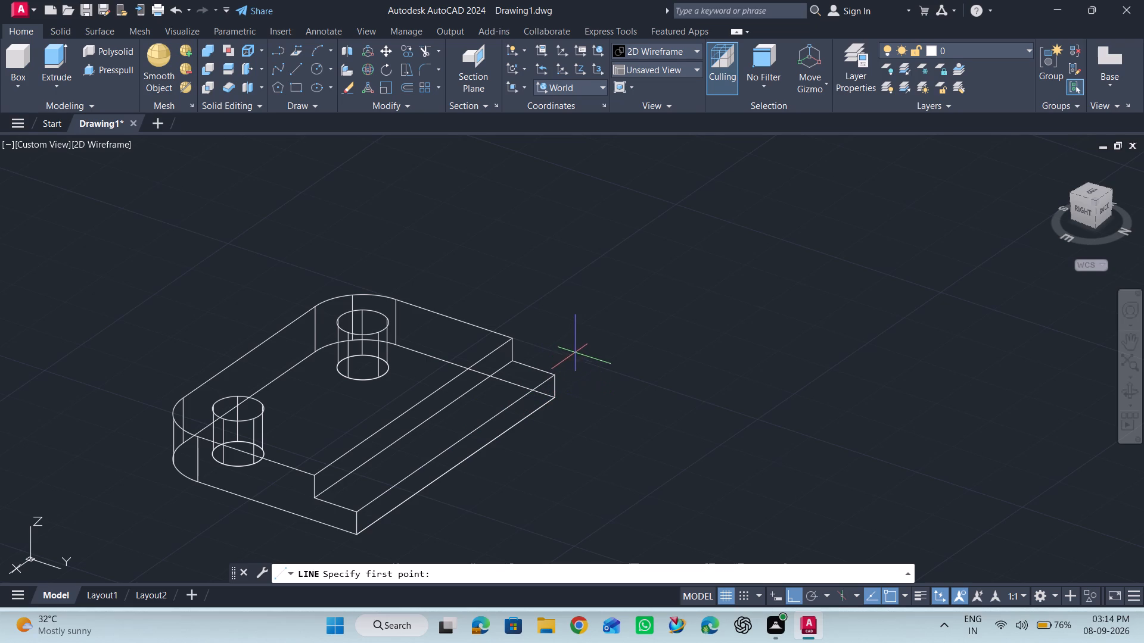
click(412, 426)
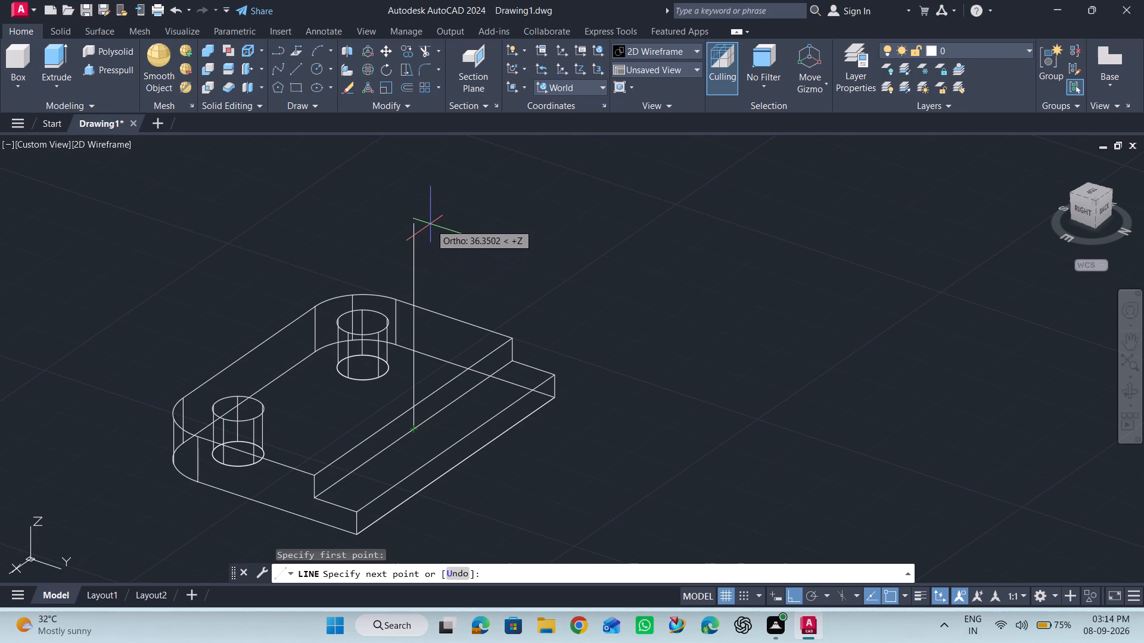
text(49)
key(Return)
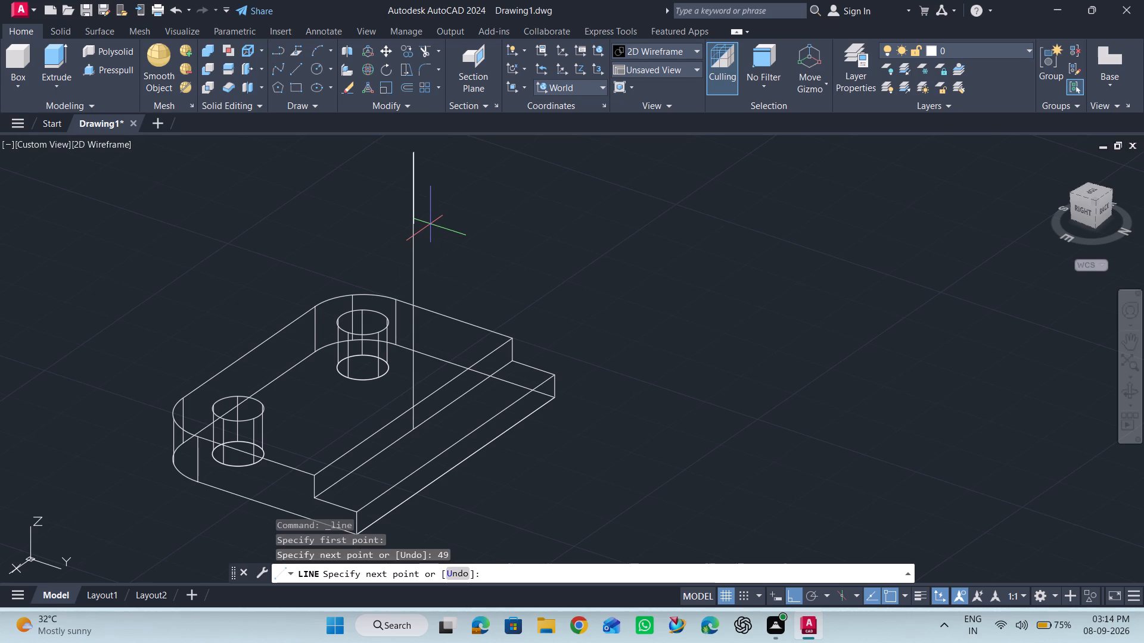
key(Escape)
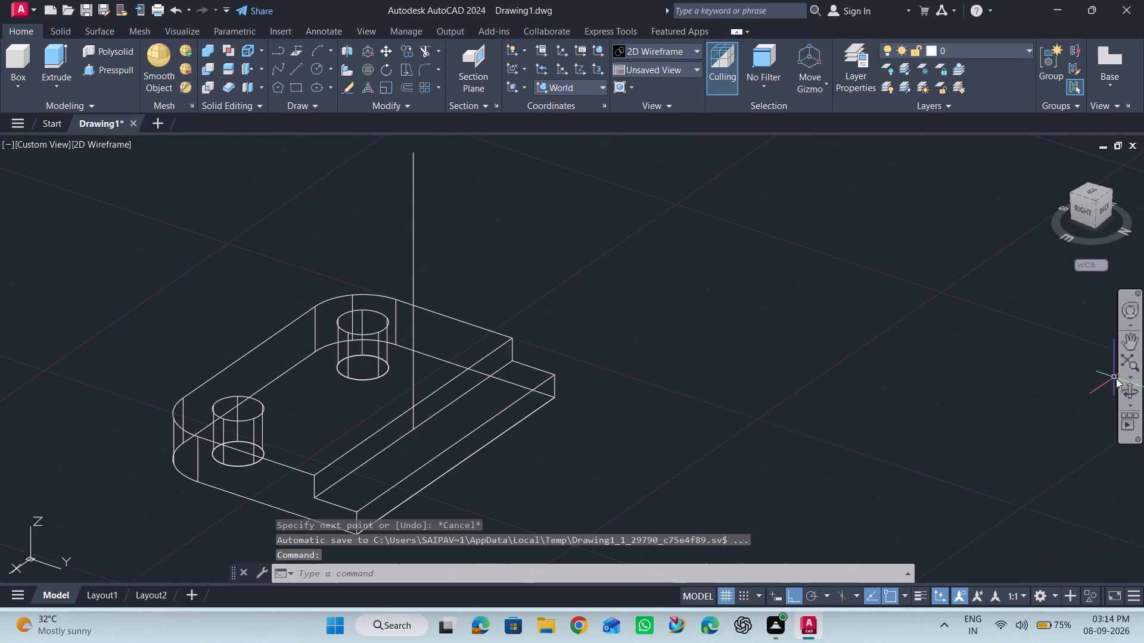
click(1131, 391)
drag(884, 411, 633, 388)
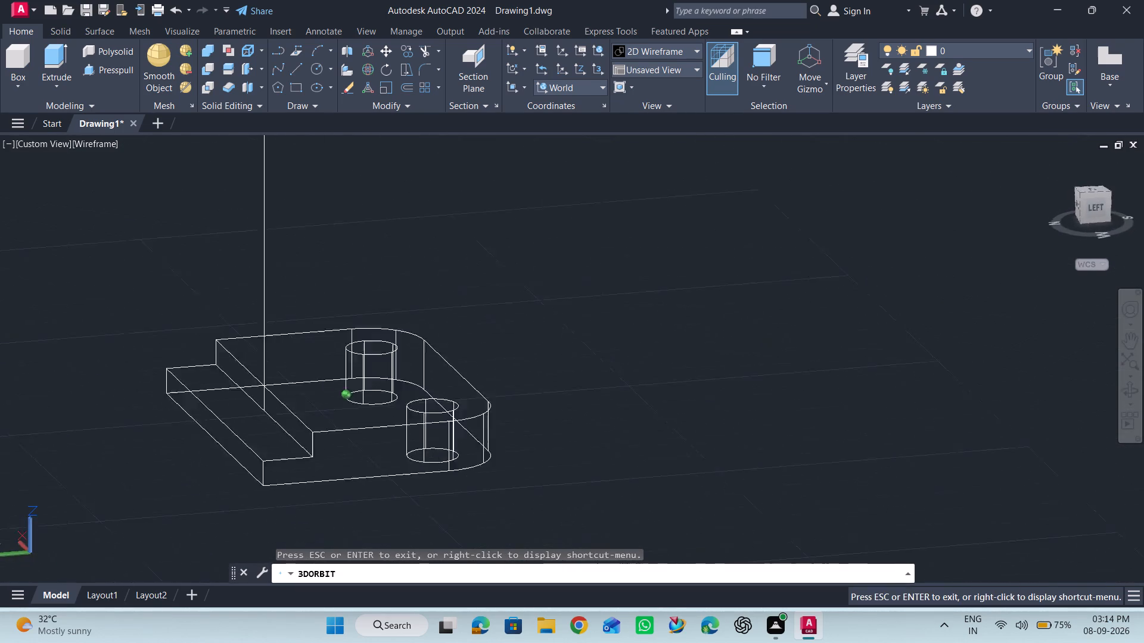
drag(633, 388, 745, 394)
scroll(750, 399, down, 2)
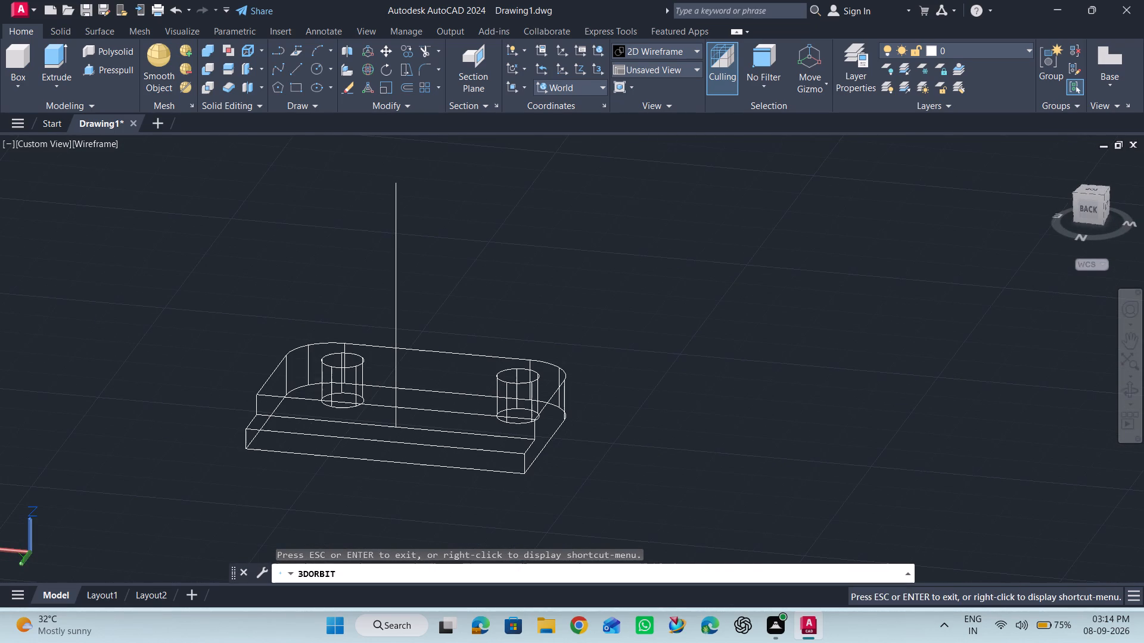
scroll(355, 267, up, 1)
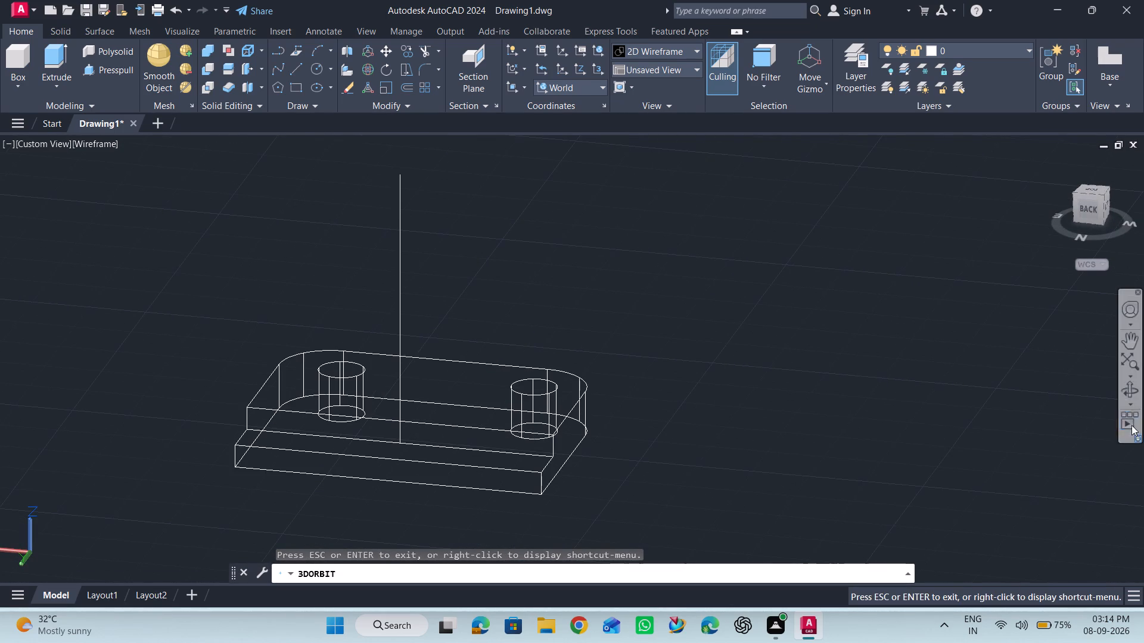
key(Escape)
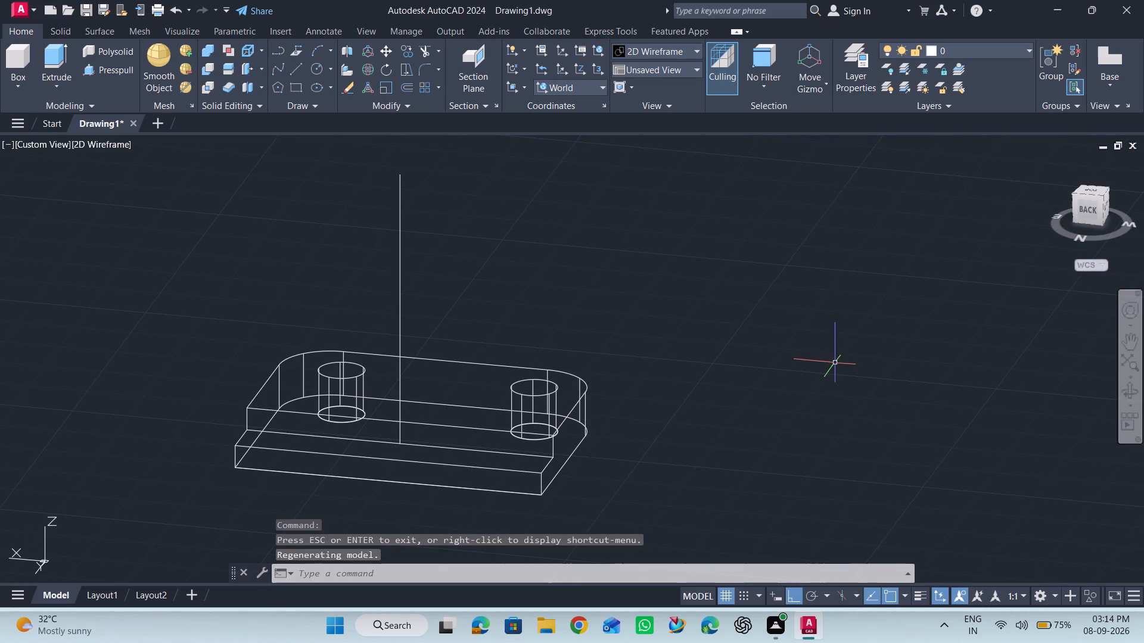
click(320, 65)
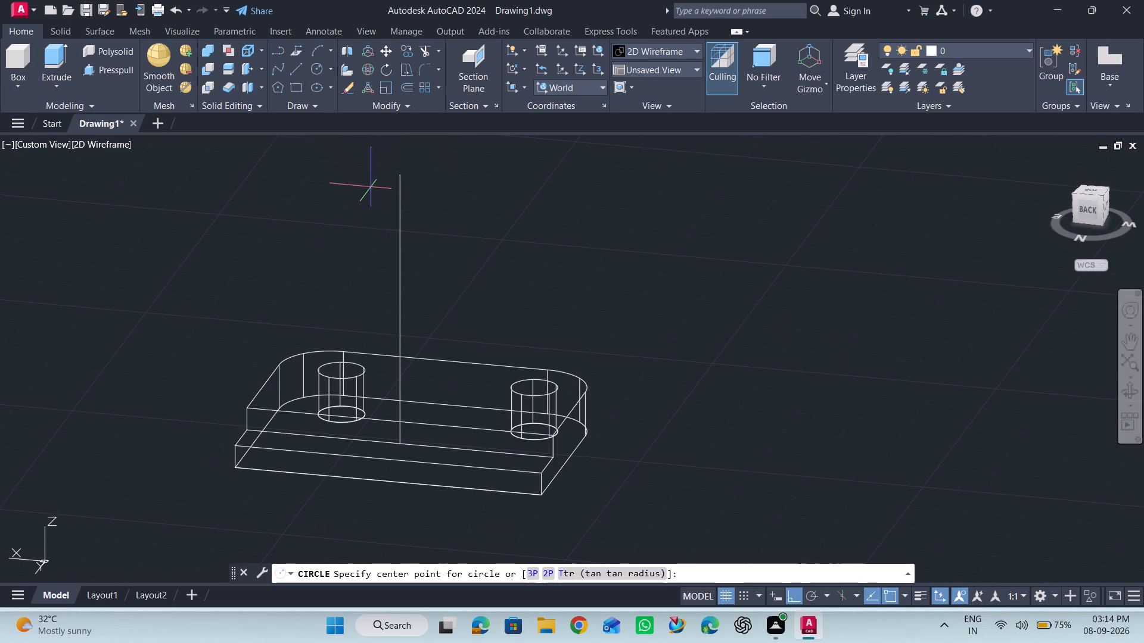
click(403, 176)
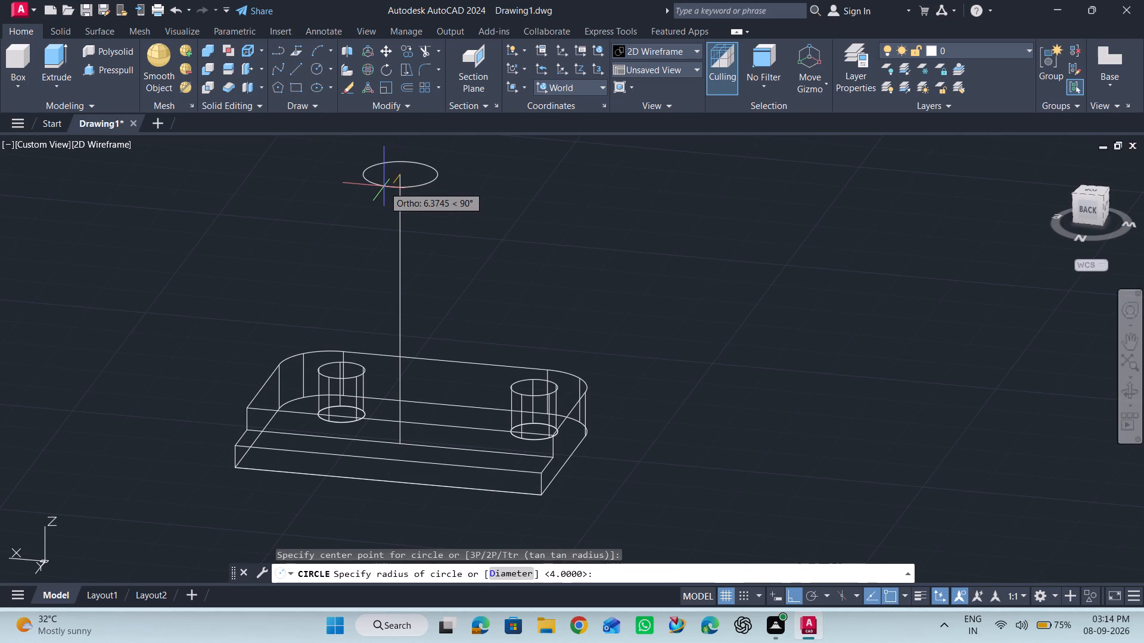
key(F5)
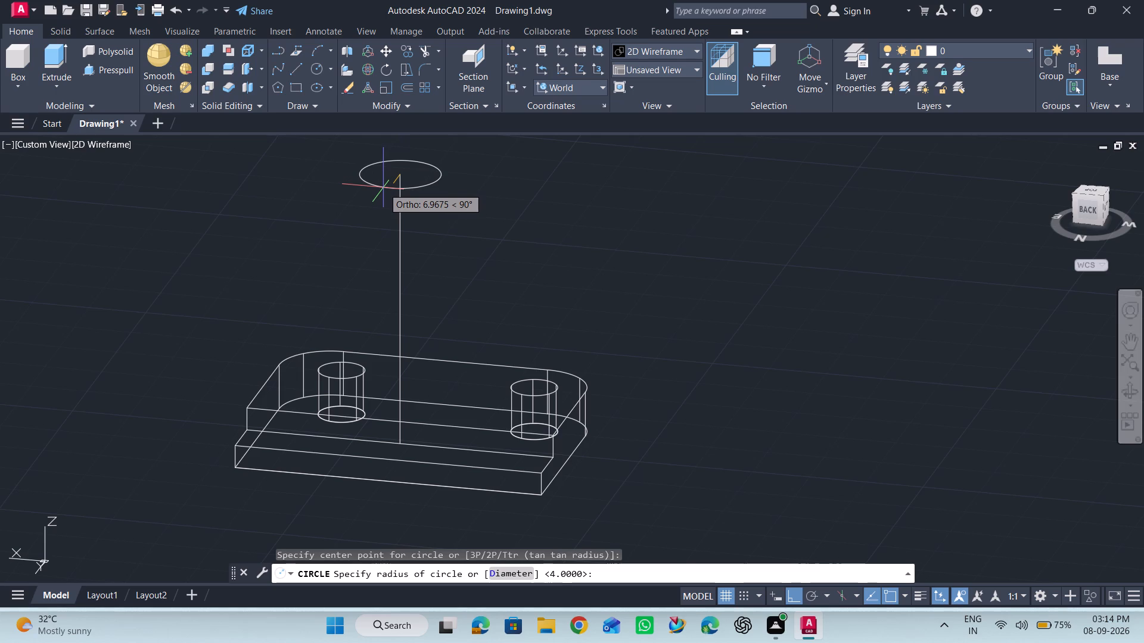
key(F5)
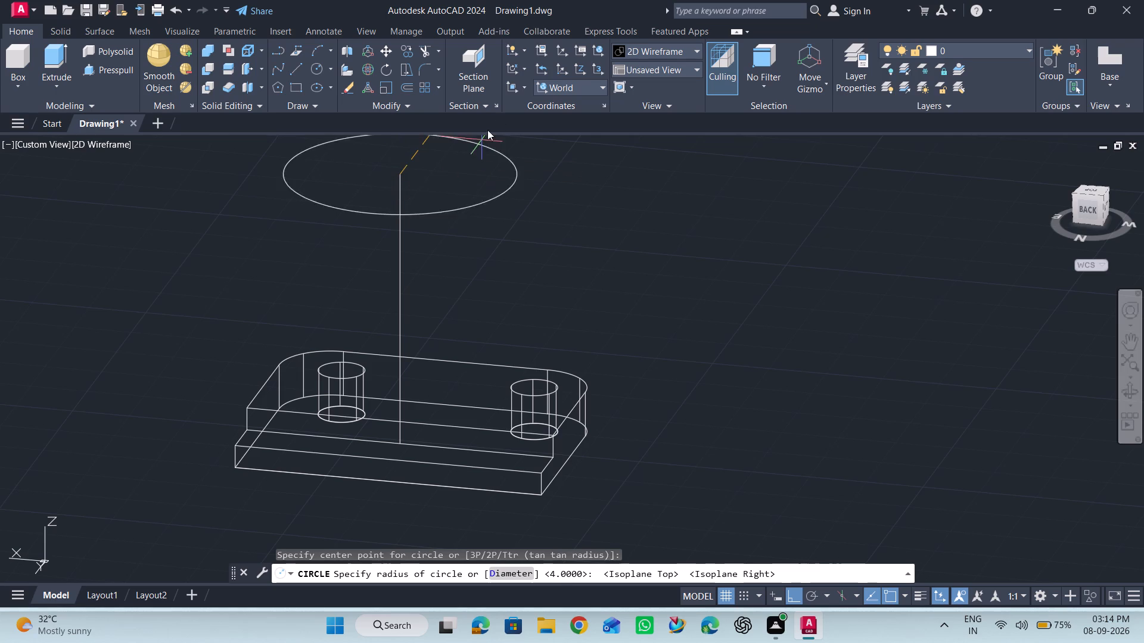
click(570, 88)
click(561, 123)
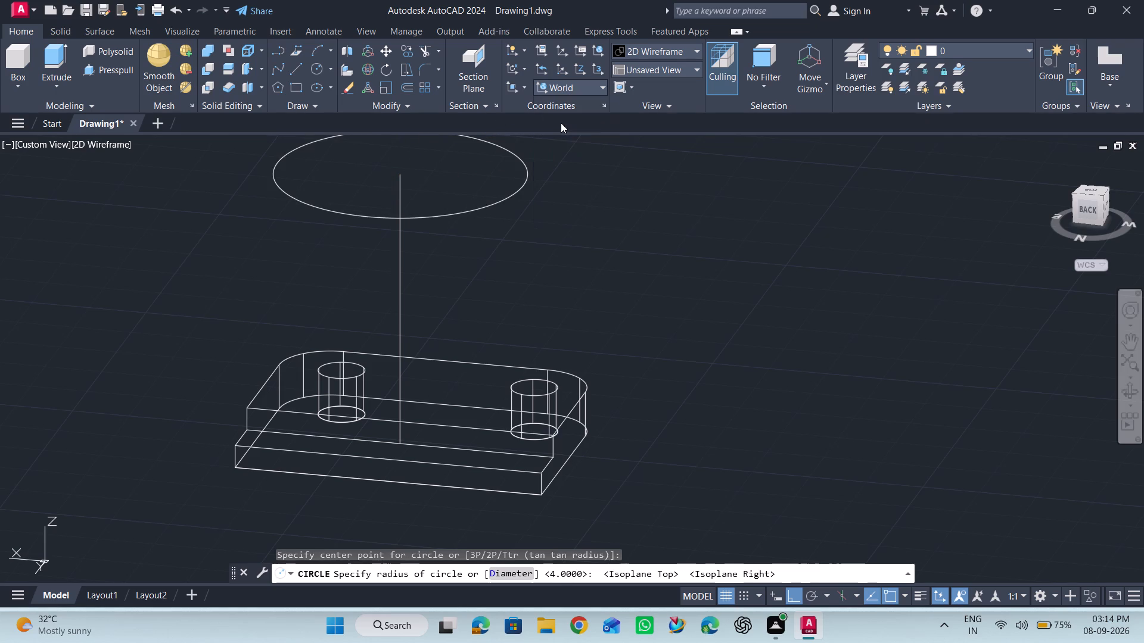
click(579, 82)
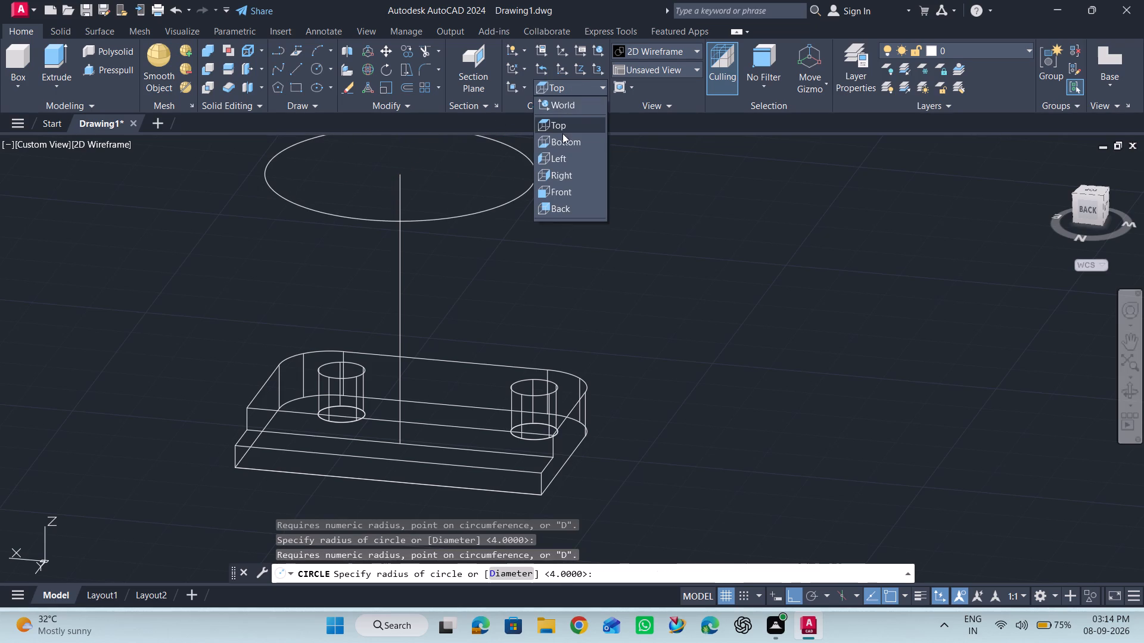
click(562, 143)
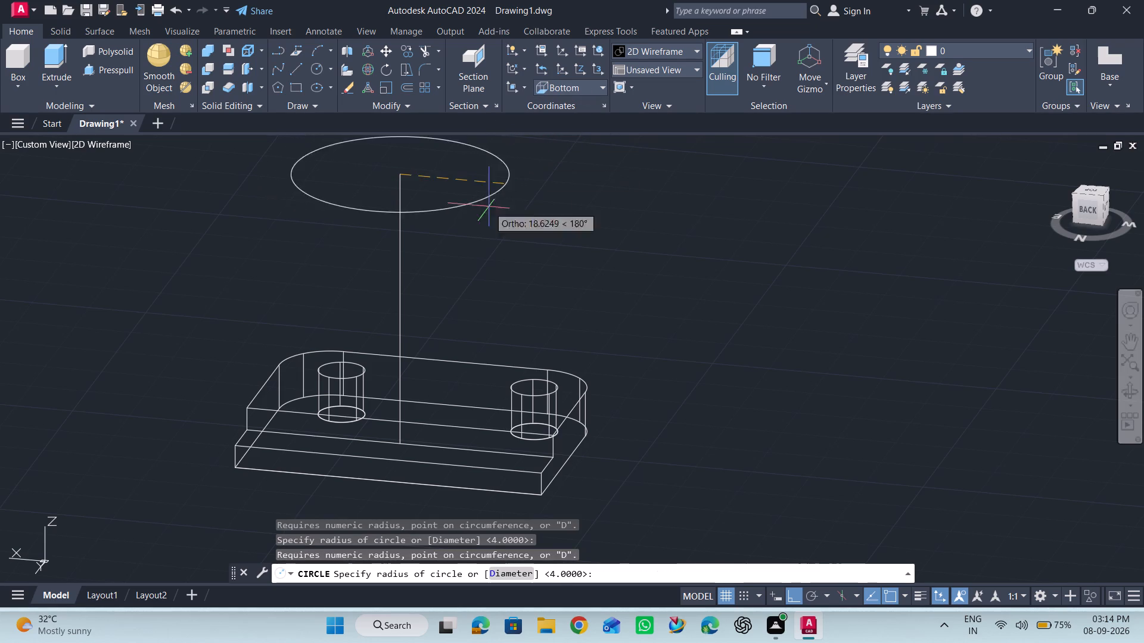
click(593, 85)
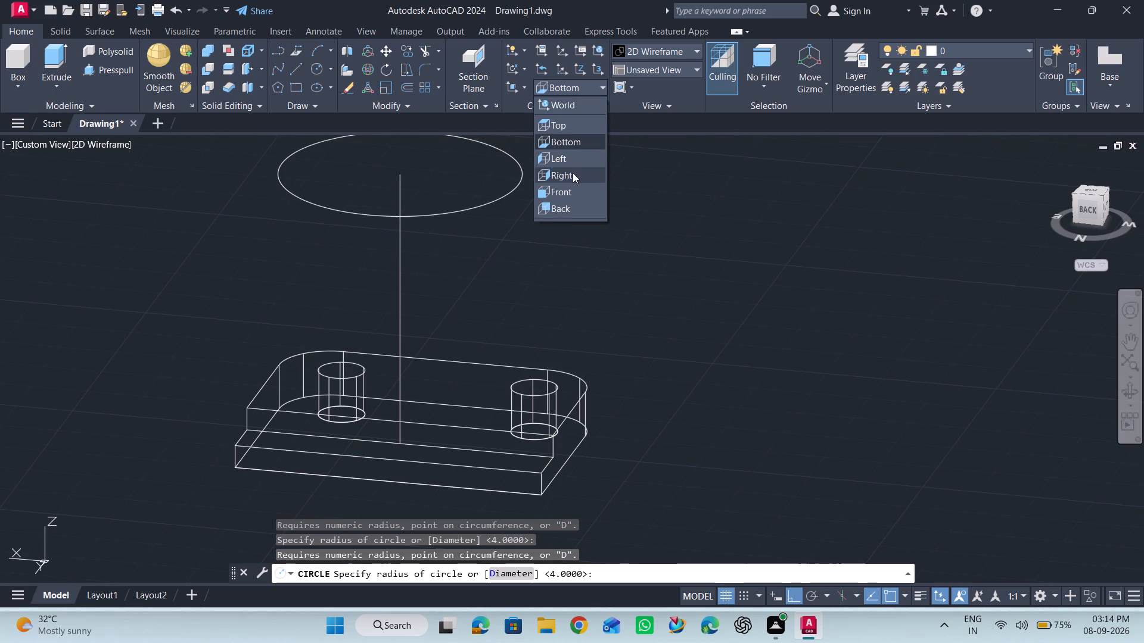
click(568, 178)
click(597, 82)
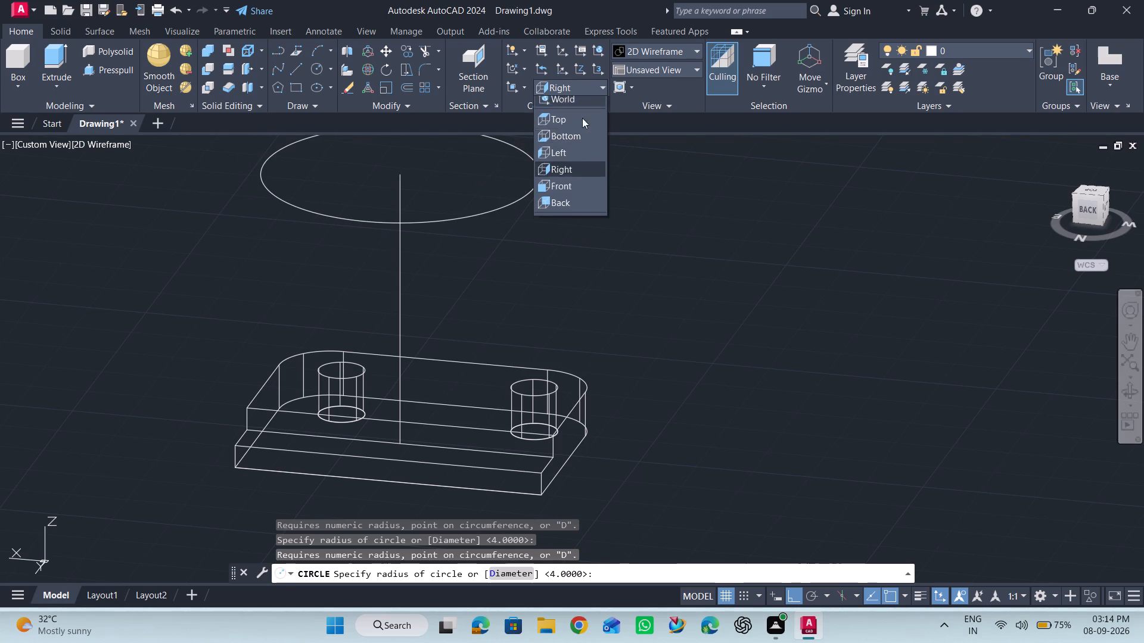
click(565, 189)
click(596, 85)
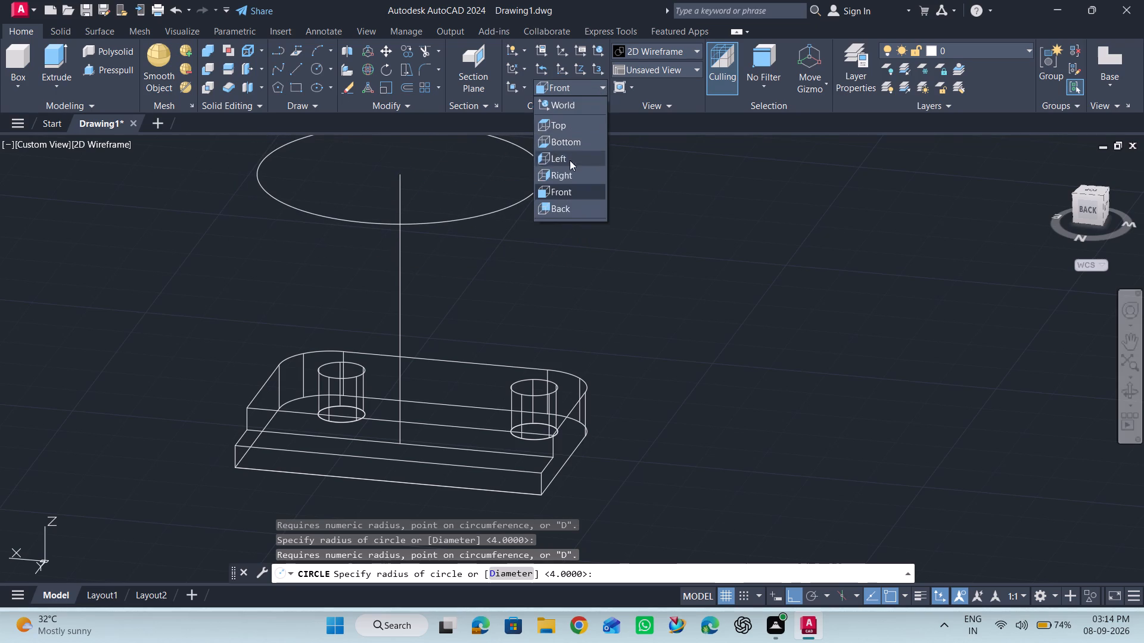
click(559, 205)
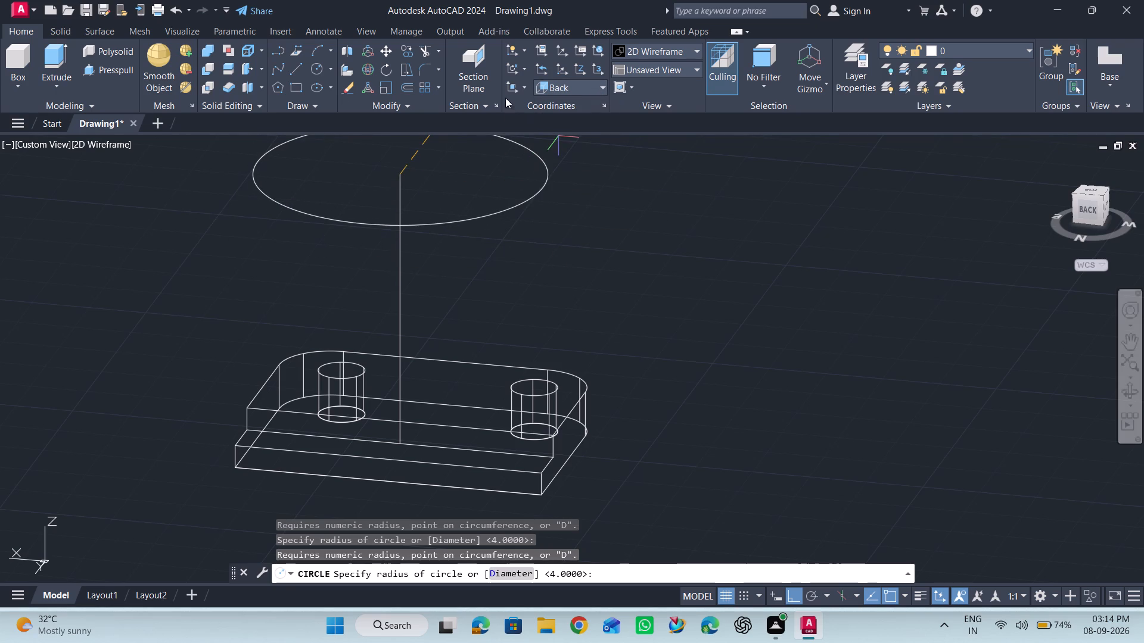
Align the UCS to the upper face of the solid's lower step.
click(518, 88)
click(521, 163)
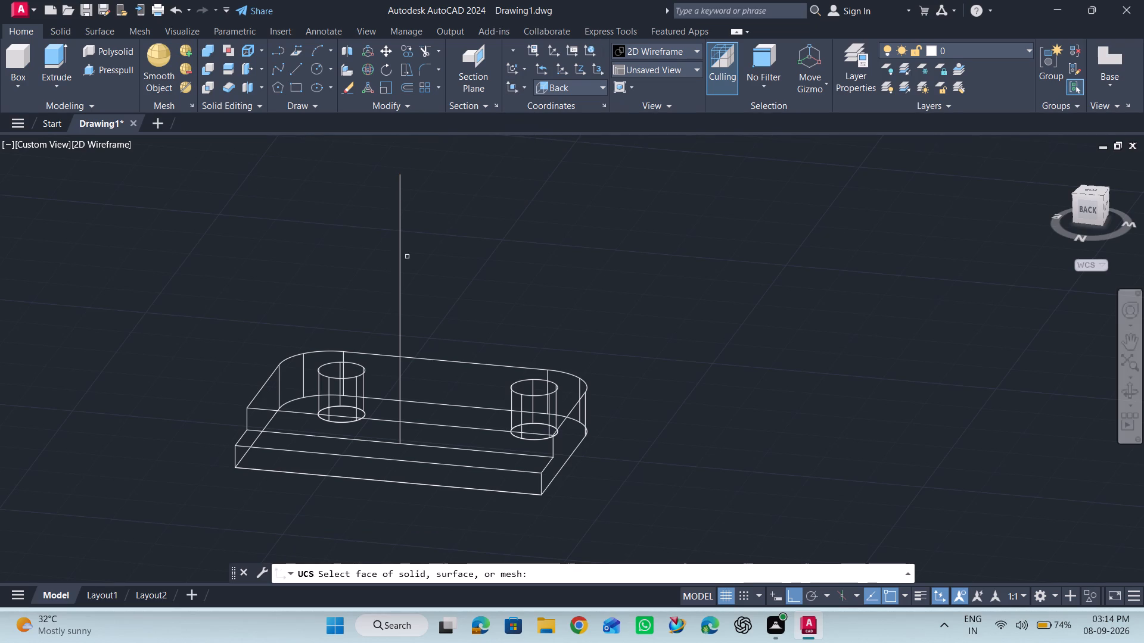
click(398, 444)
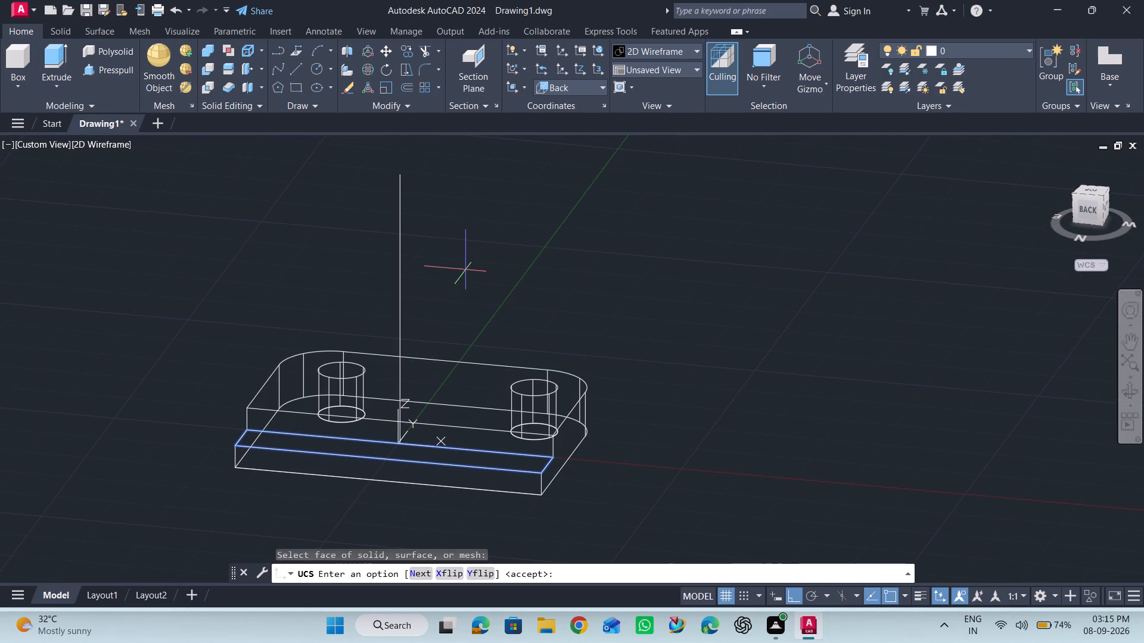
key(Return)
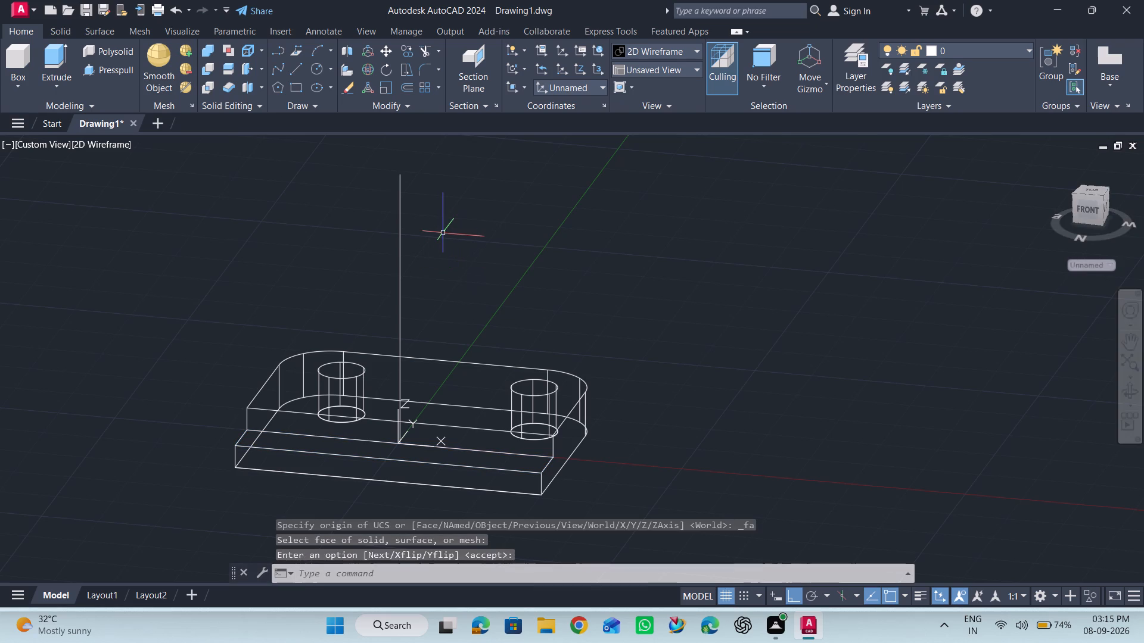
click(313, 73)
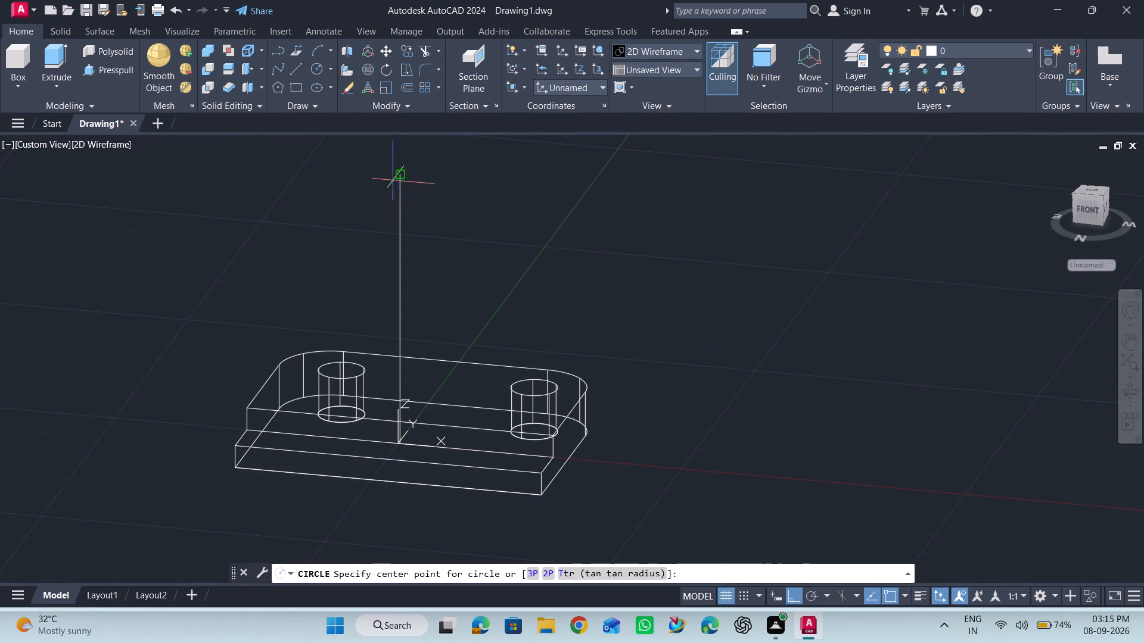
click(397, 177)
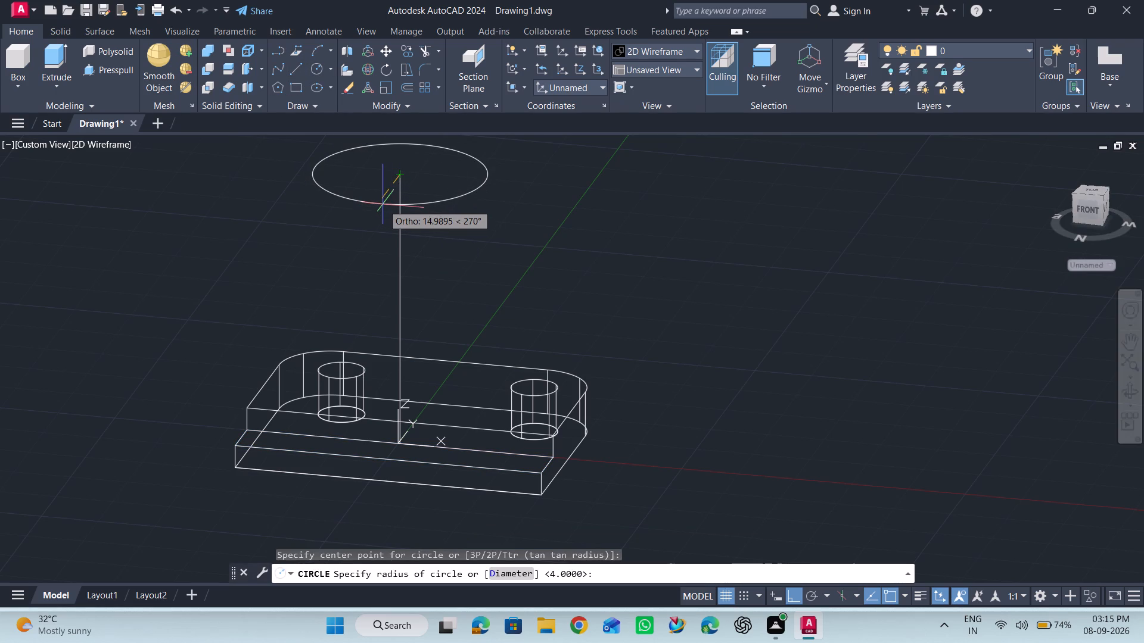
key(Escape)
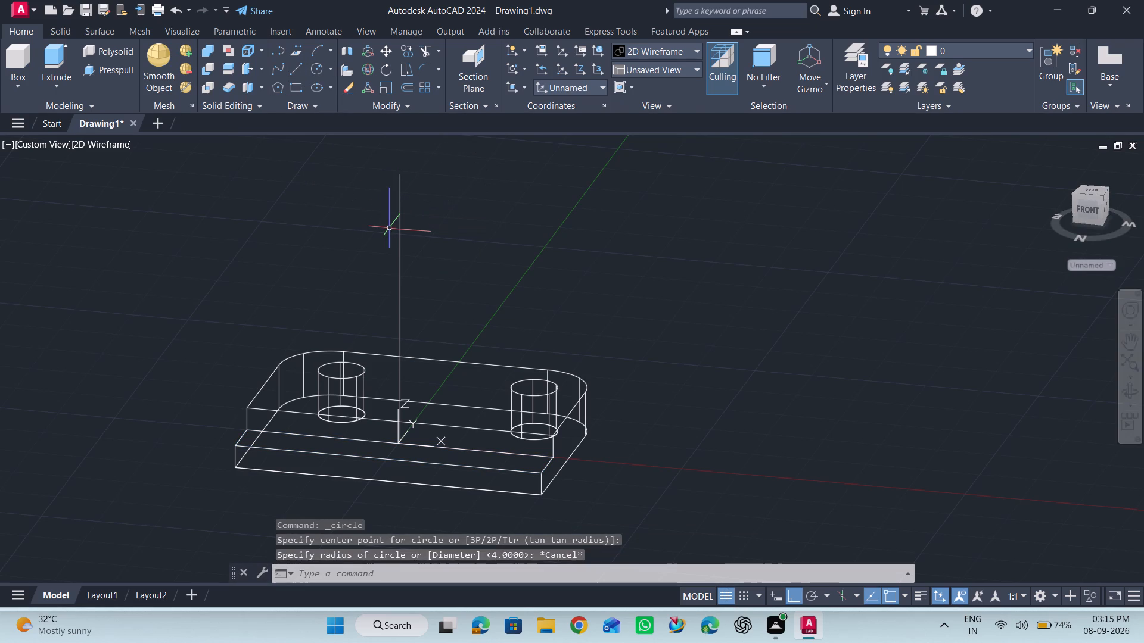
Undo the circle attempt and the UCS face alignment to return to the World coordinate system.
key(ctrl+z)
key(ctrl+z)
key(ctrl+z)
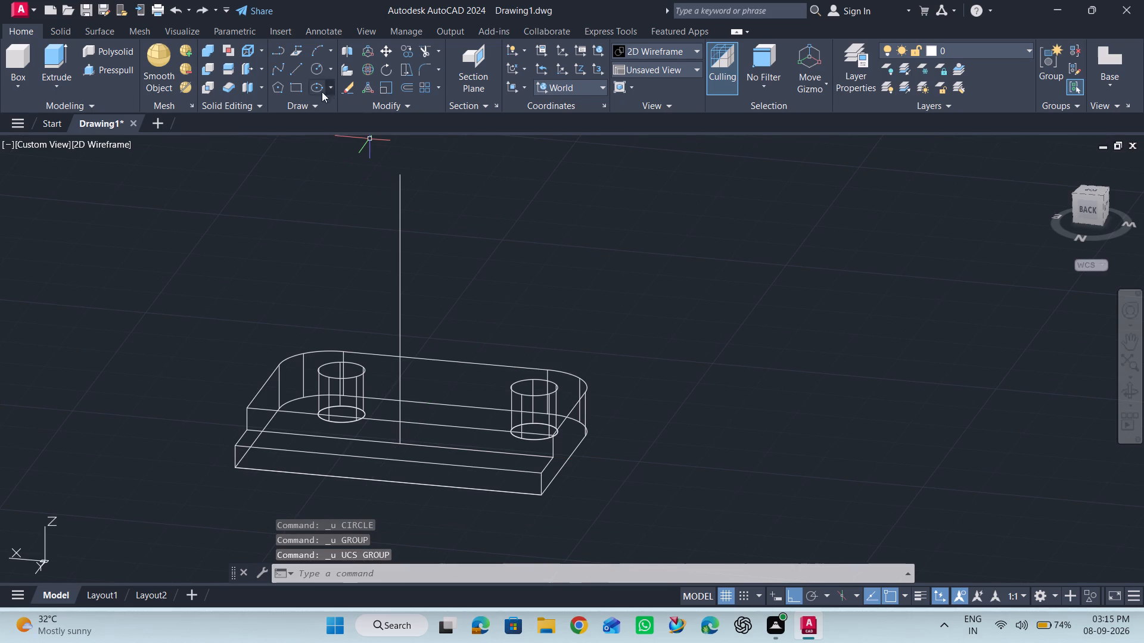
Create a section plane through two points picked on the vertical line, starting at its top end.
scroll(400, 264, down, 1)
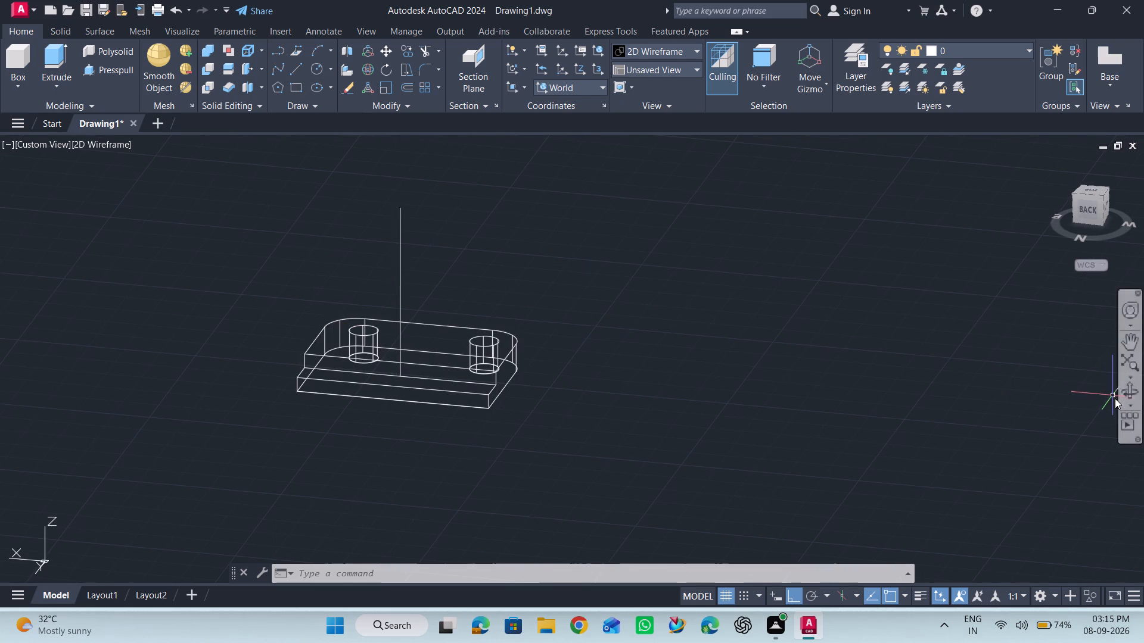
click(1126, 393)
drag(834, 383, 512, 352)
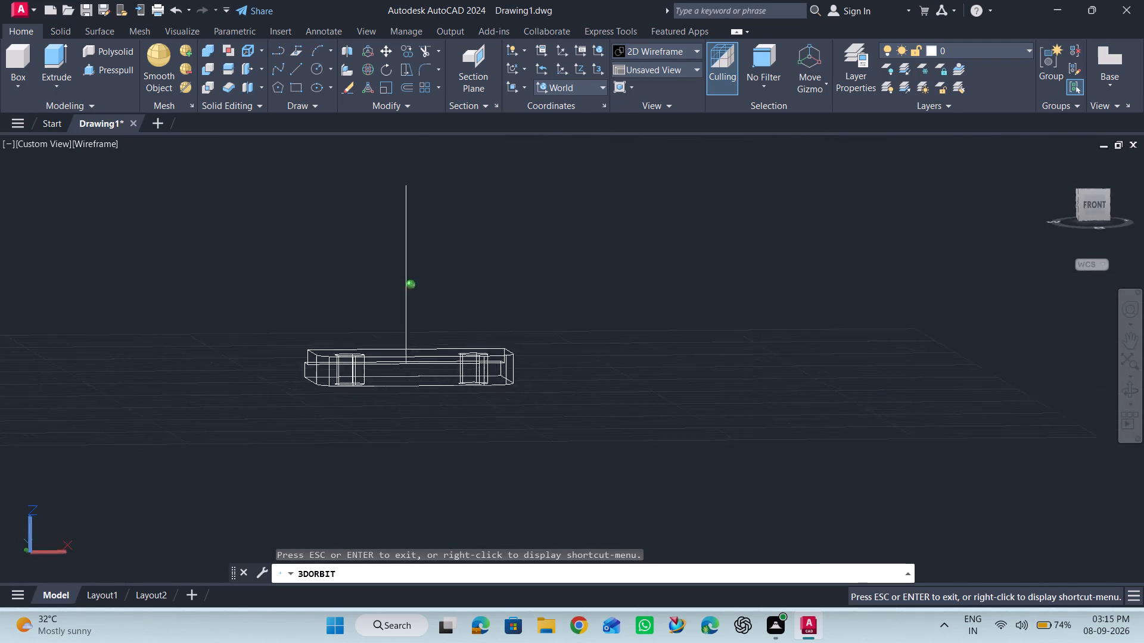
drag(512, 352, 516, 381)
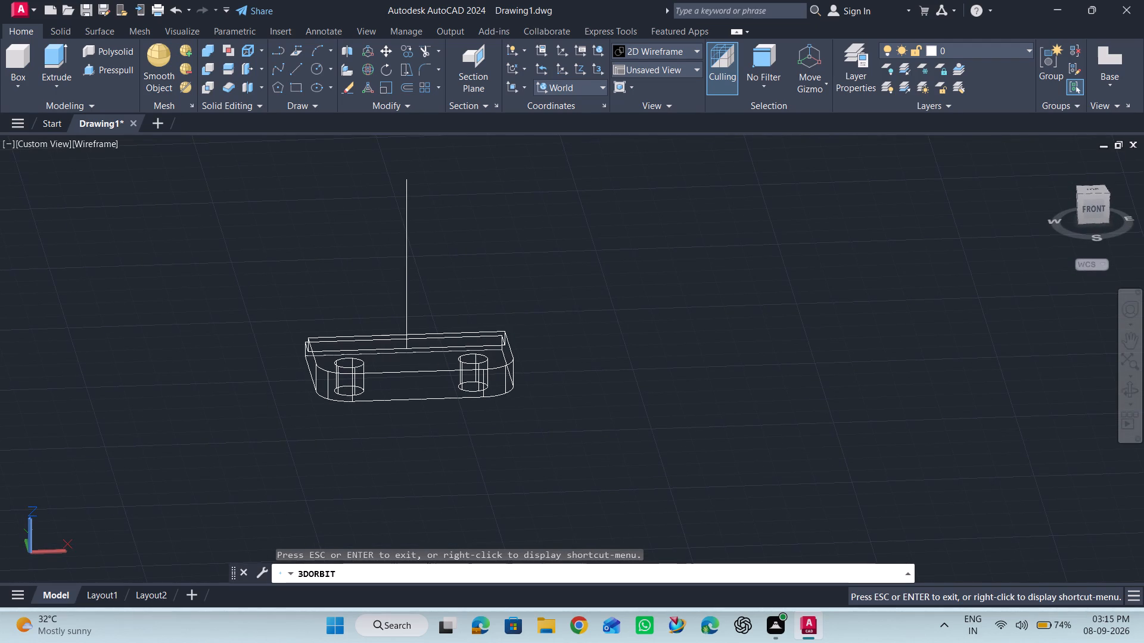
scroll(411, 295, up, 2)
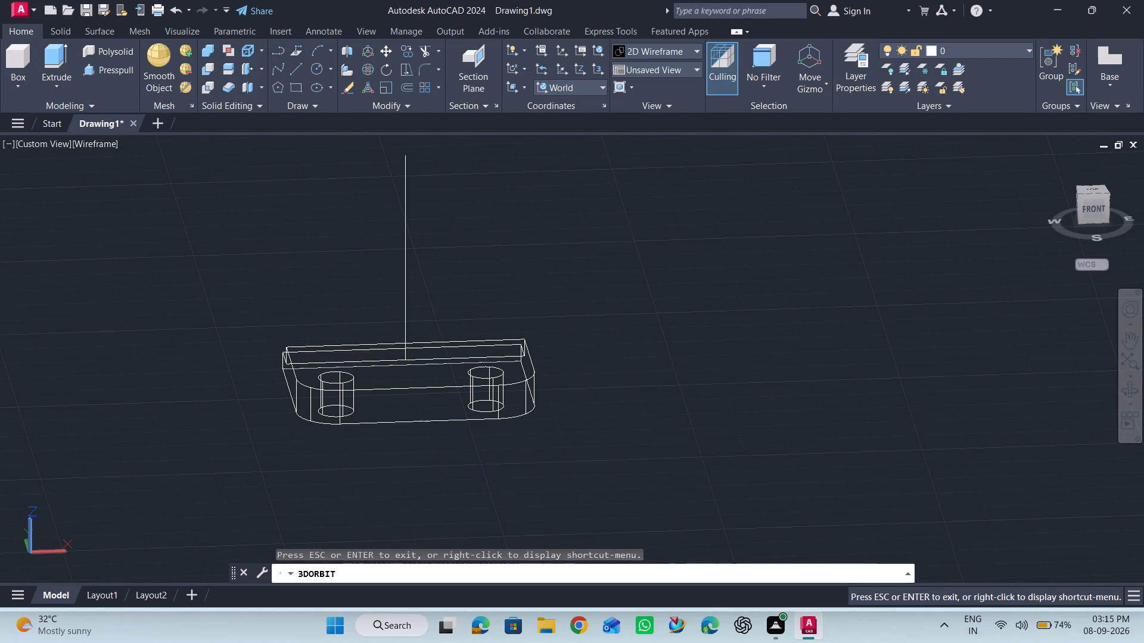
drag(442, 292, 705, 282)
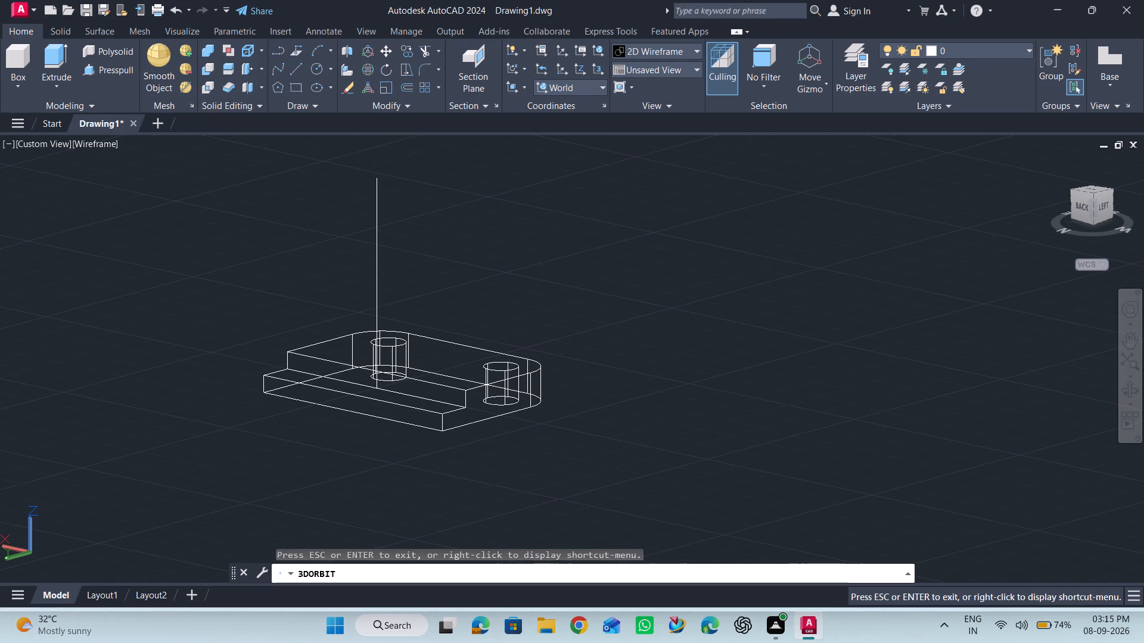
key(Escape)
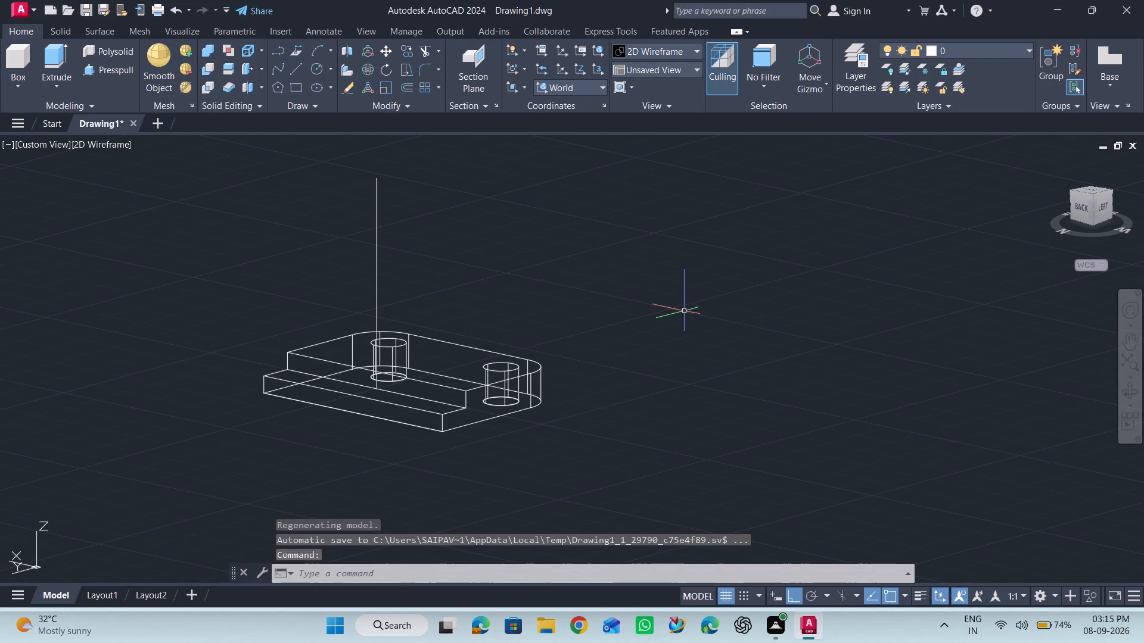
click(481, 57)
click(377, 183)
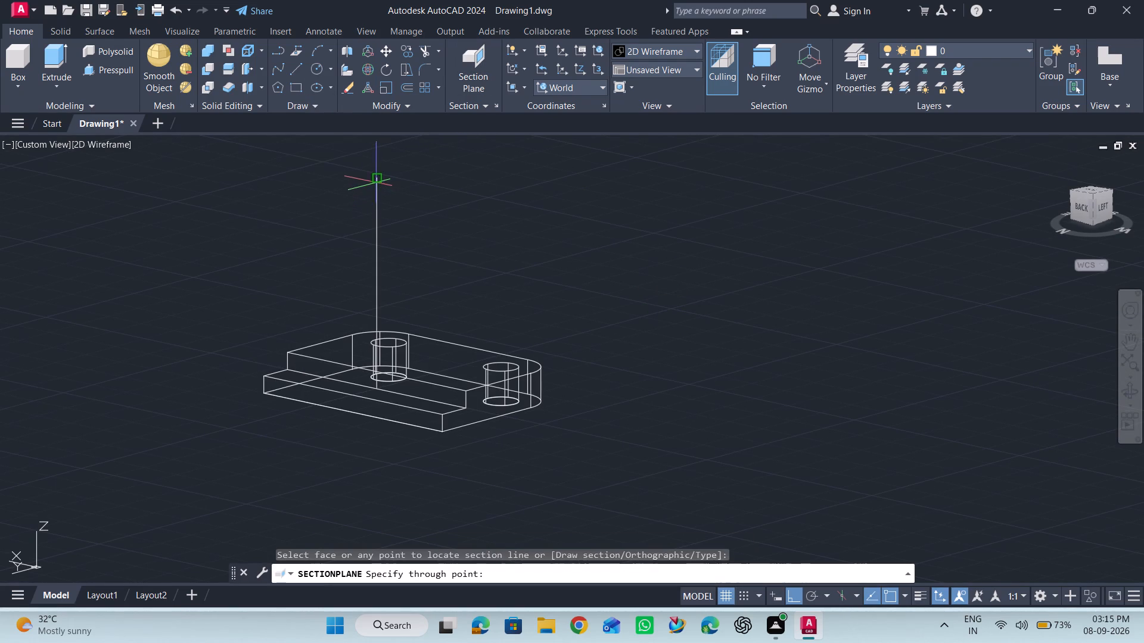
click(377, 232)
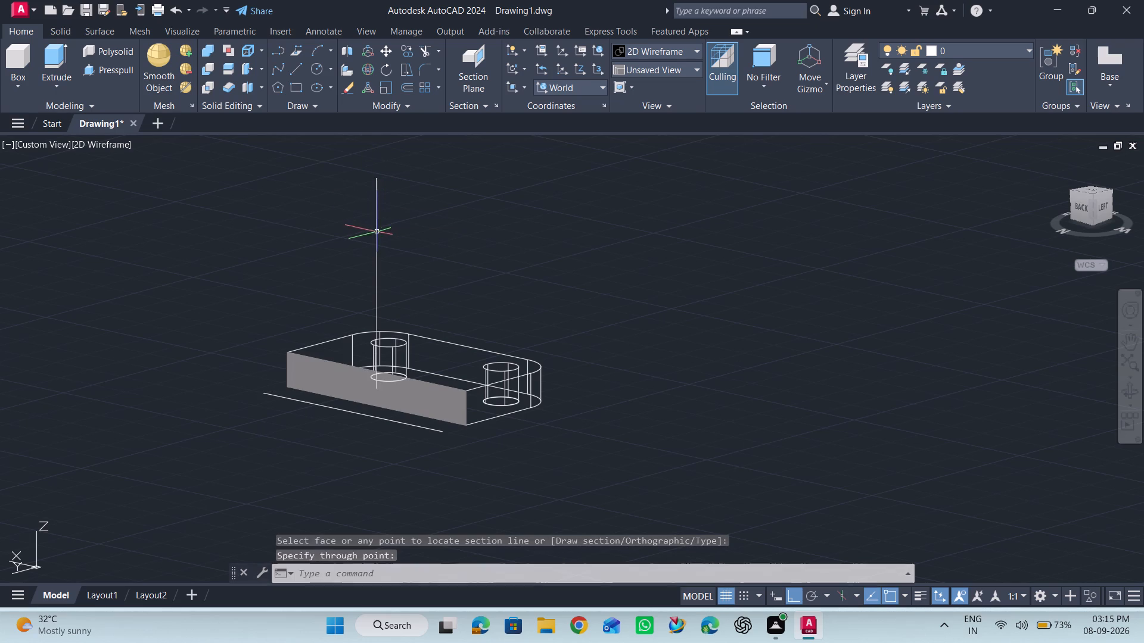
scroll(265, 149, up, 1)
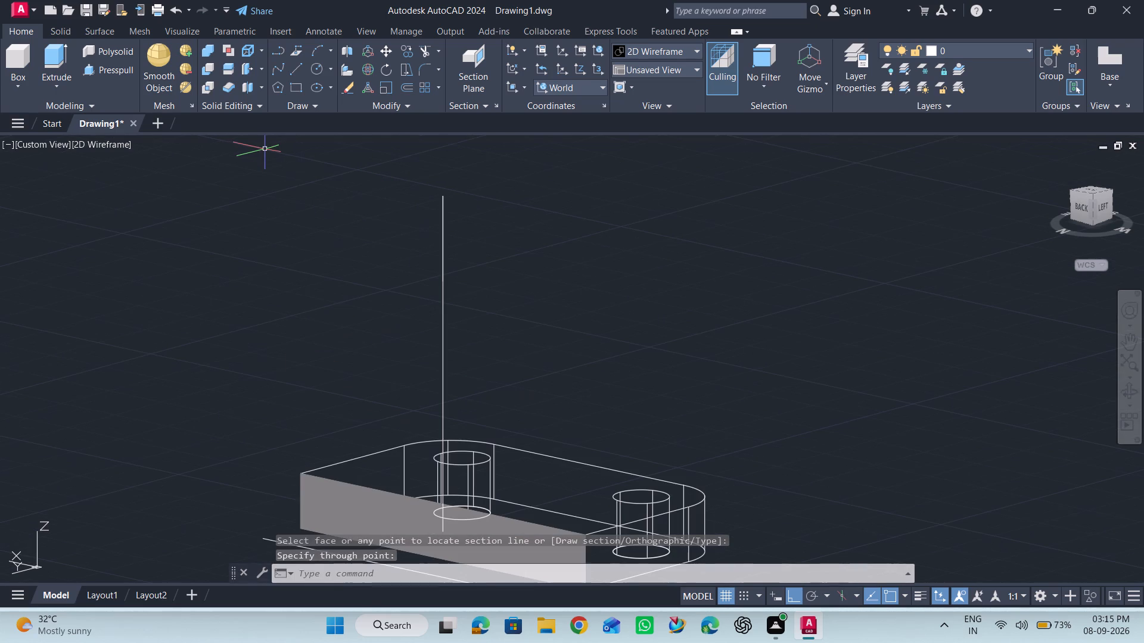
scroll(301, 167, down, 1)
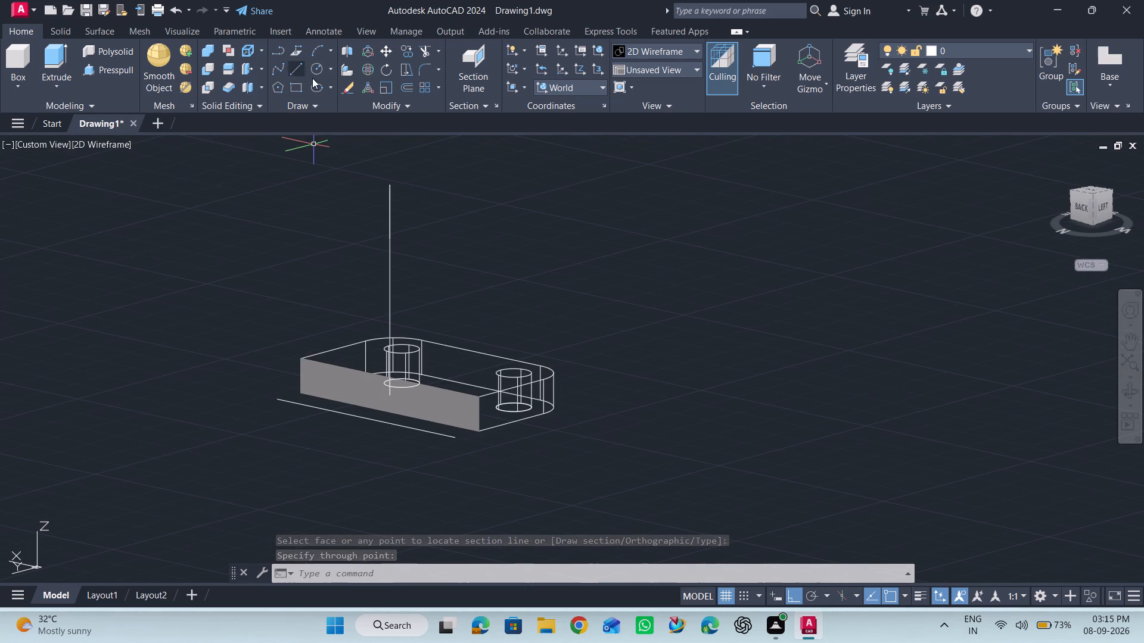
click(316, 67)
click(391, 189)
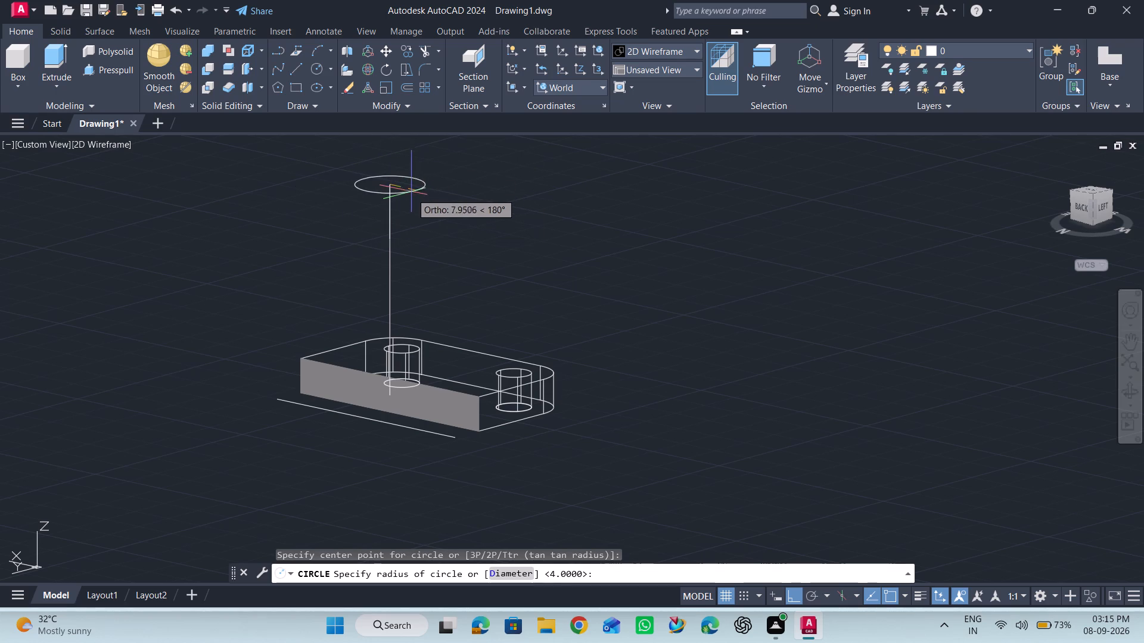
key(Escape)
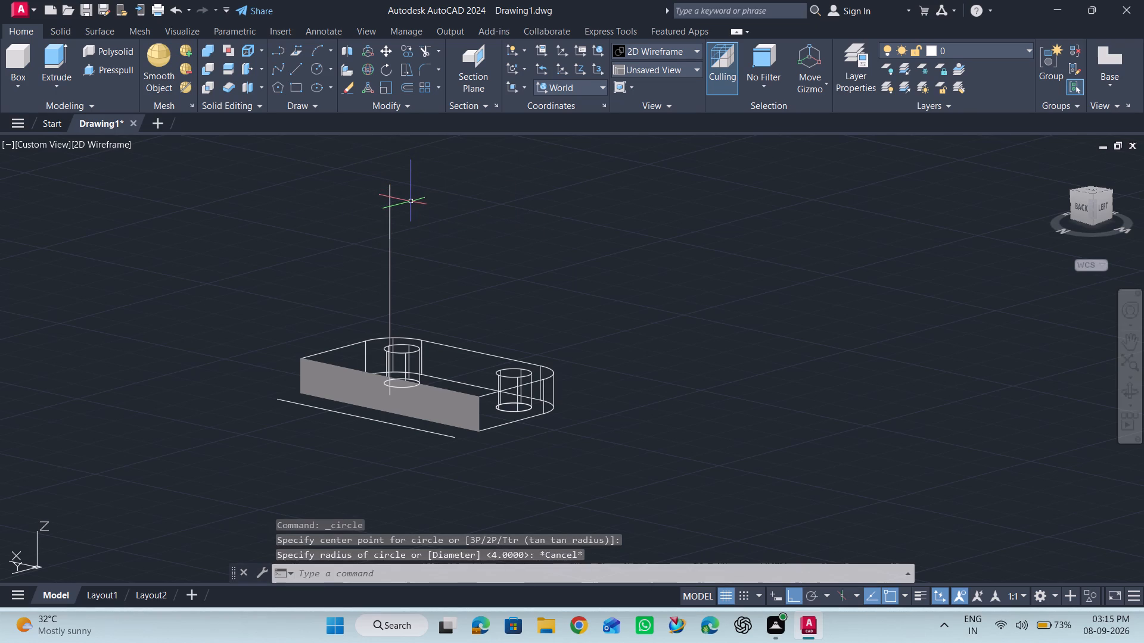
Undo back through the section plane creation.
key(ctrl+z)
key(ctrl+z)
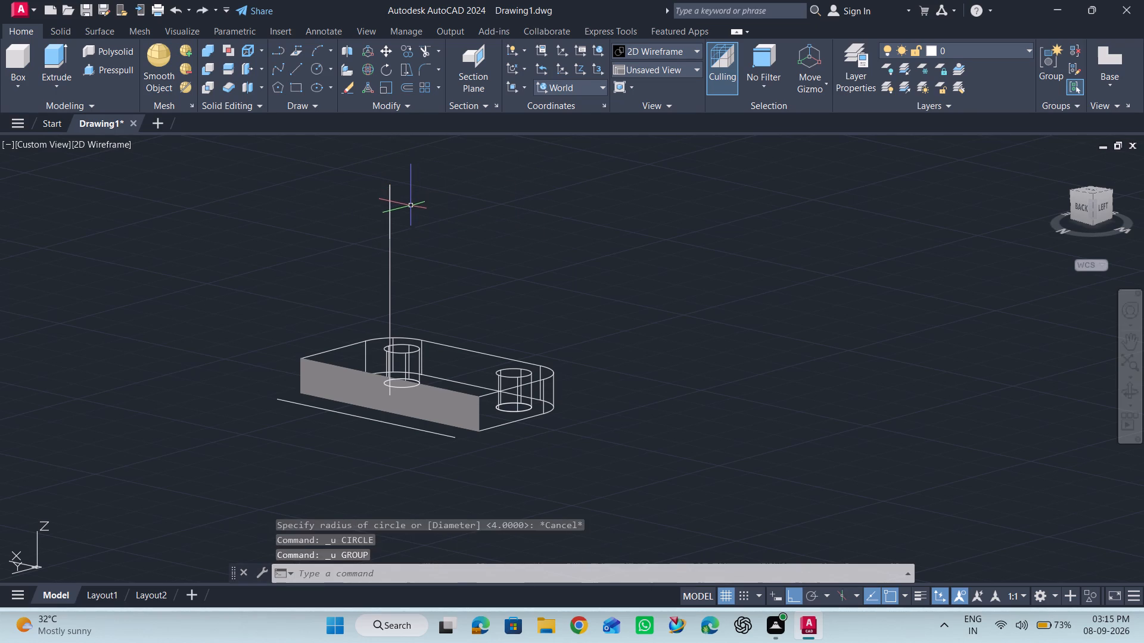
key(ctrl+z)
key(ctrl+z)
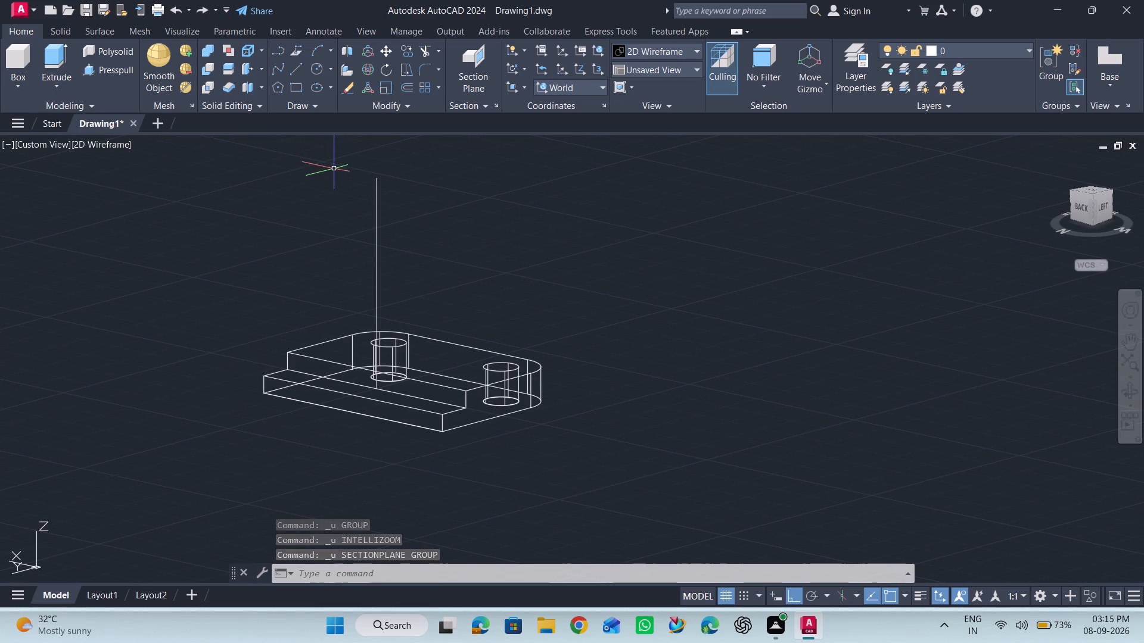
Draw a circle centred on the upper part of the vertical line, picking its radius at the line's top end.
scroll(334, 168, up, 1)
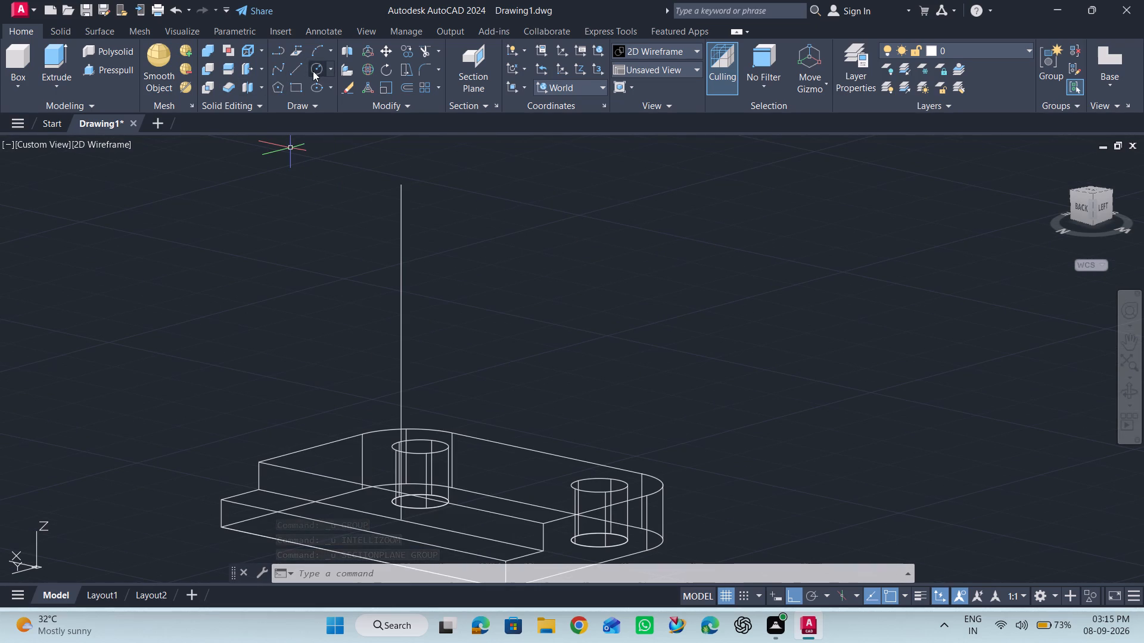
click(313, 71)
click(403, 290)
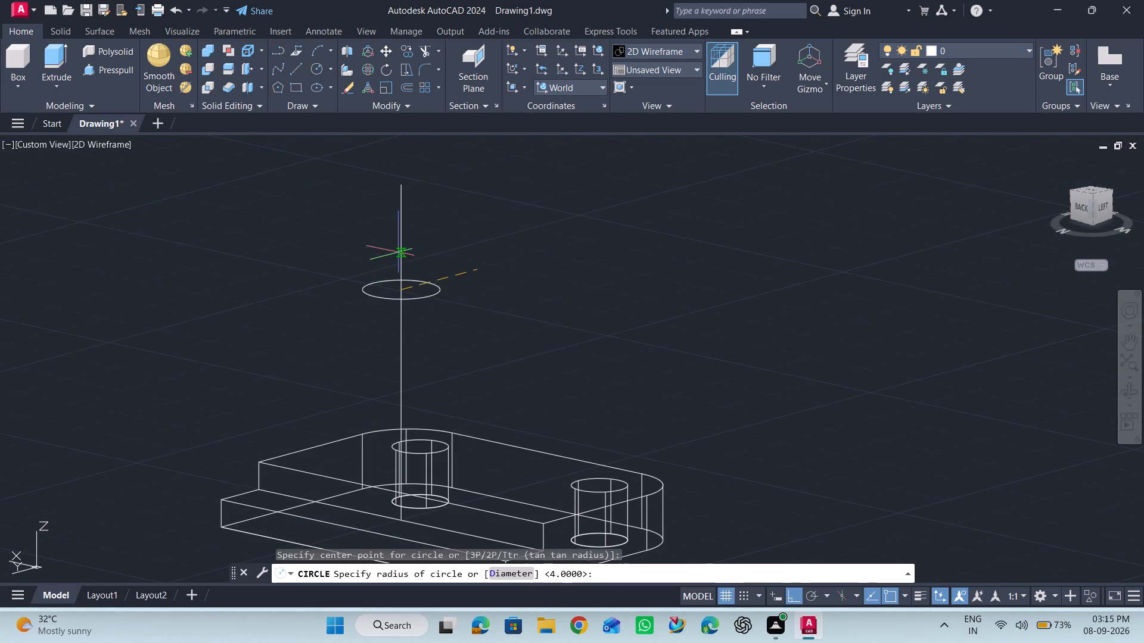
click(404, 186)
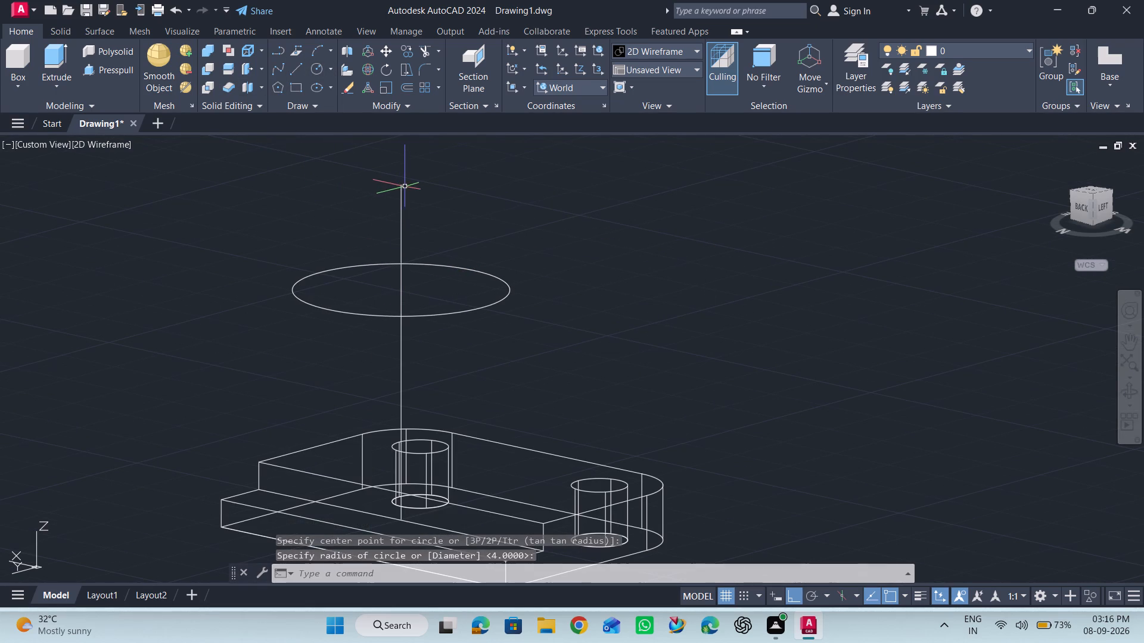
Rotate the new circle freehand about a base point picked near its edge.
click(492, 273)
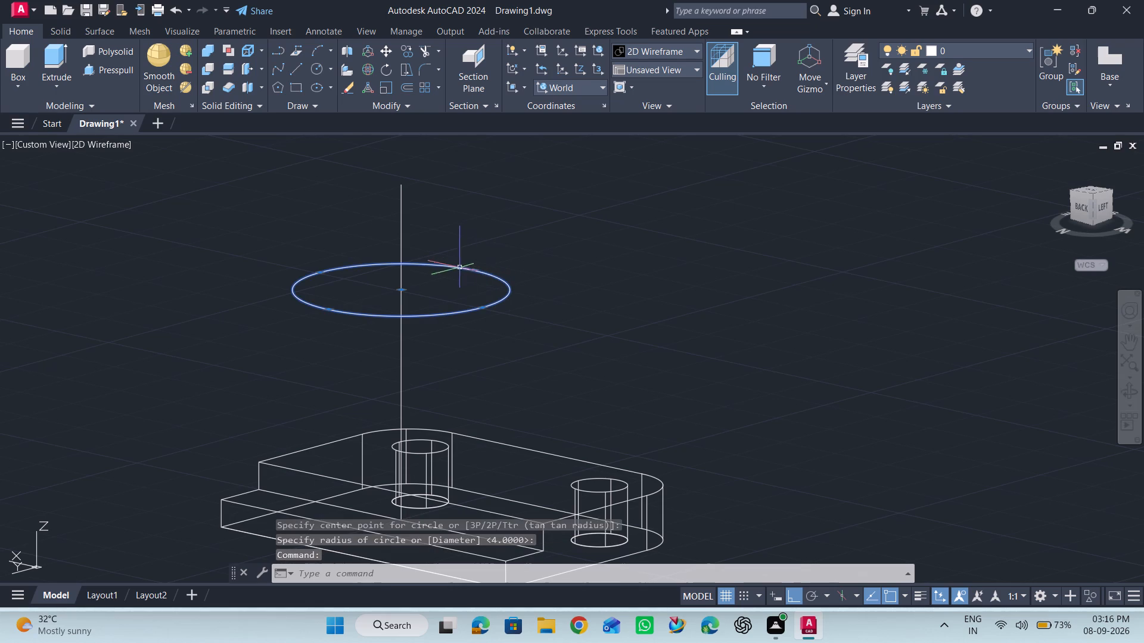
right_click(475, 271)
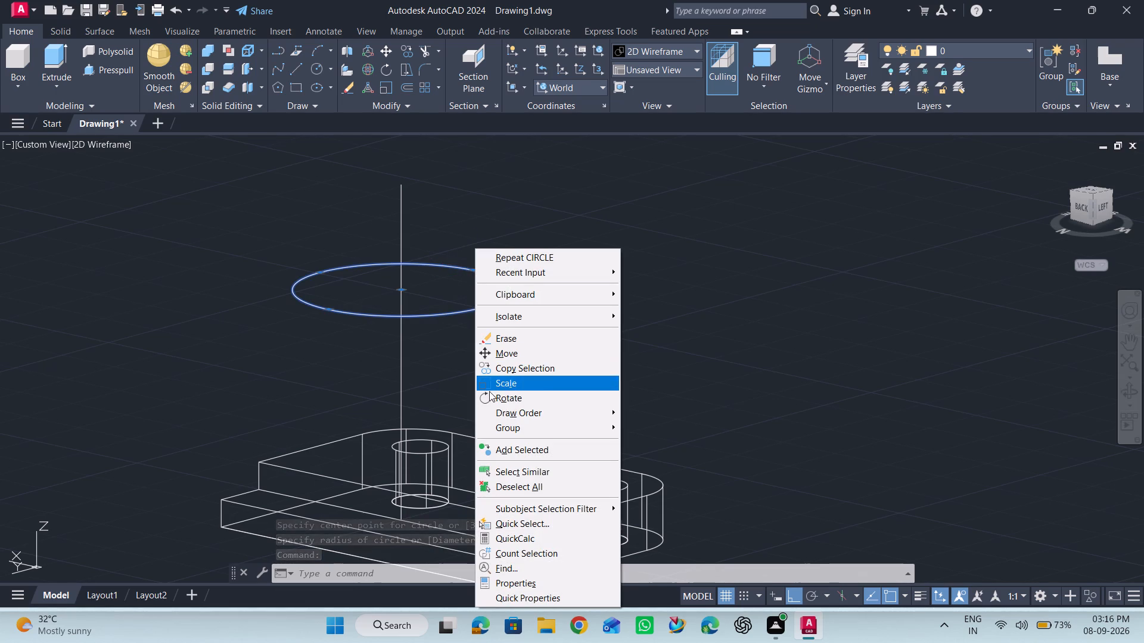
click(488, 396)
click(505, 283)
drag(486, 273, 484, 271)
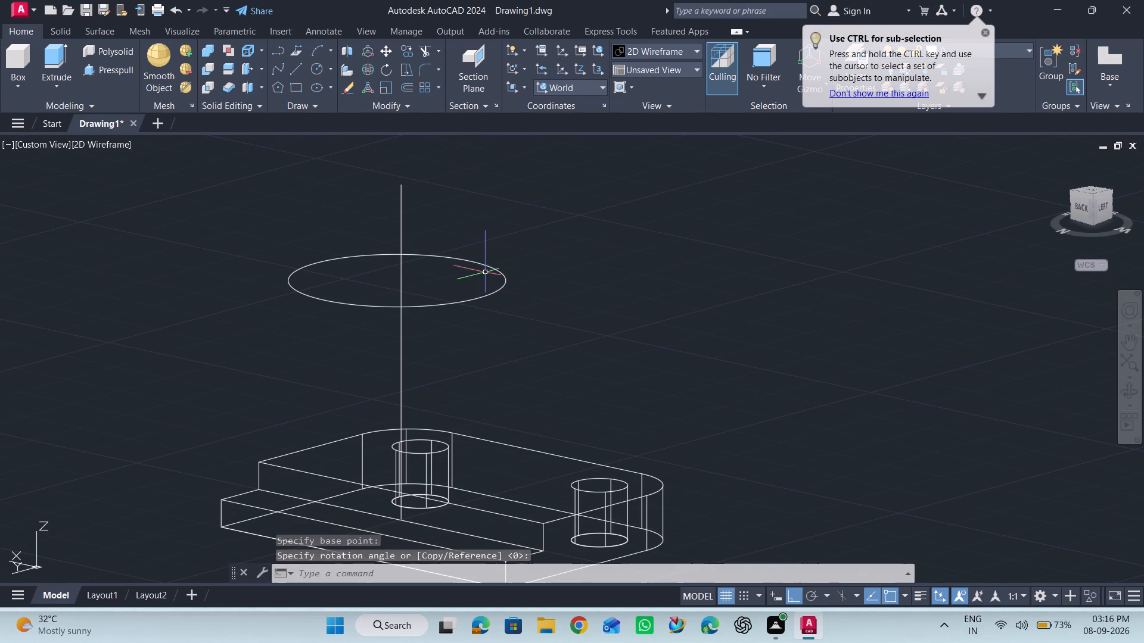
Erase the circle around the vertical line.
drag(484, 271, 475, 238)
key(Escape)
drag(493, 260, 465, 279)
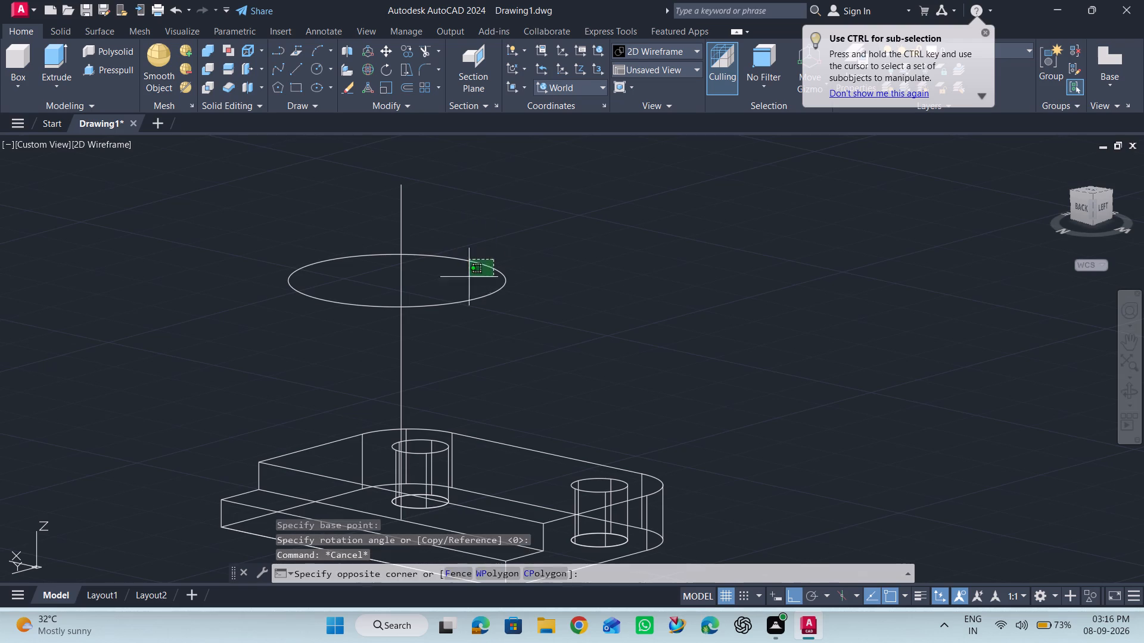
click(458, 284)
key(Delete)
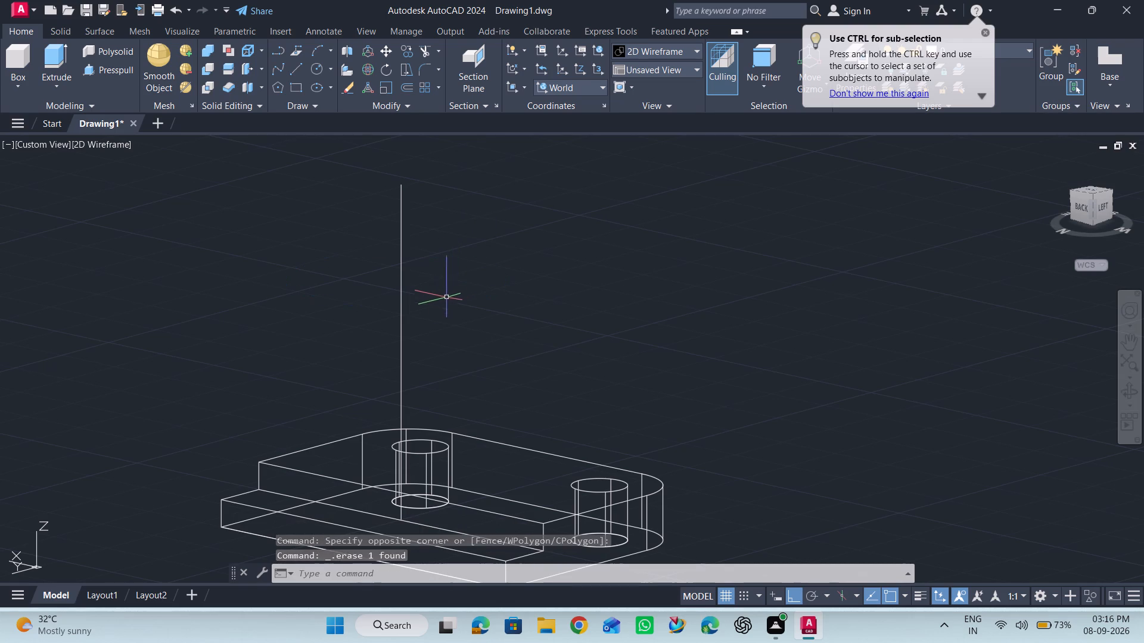
View the solid from the front and set the UCS to the Left orientation.
scroll(418, 304, down, 1)
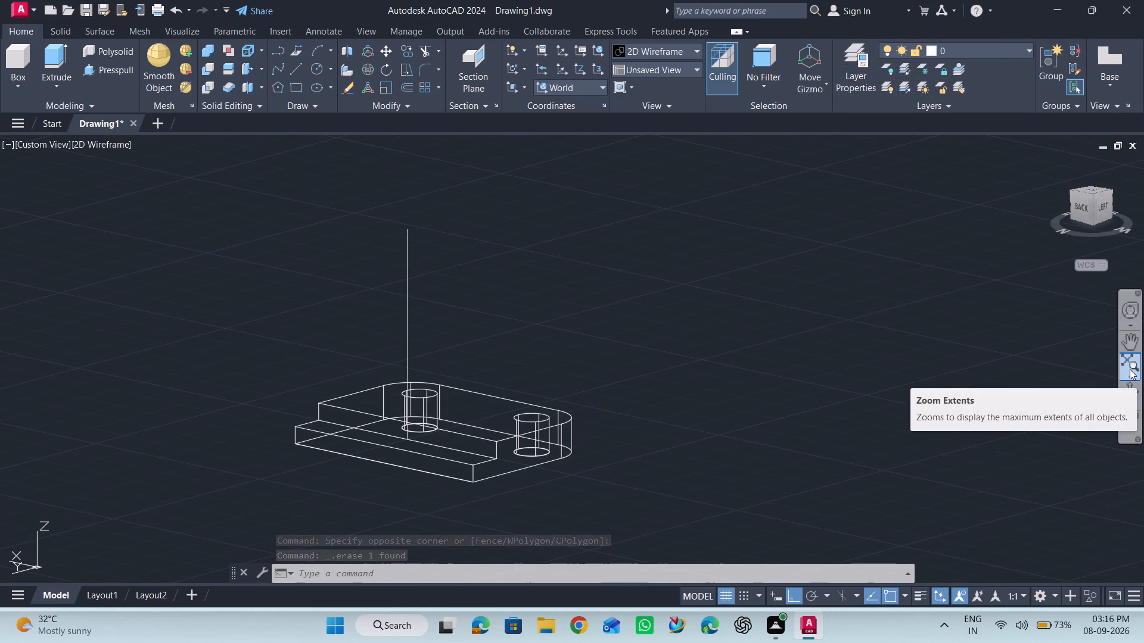
click(1132, 391)
drag(757, 419, 816, 422)
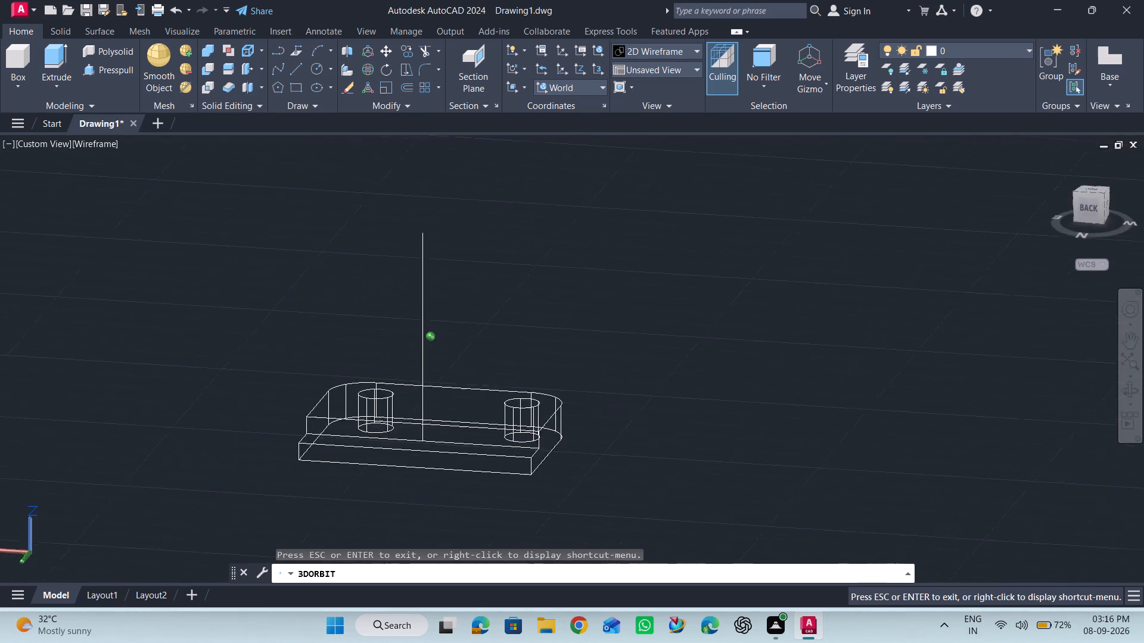
drag(816, 422, 1052, 414)
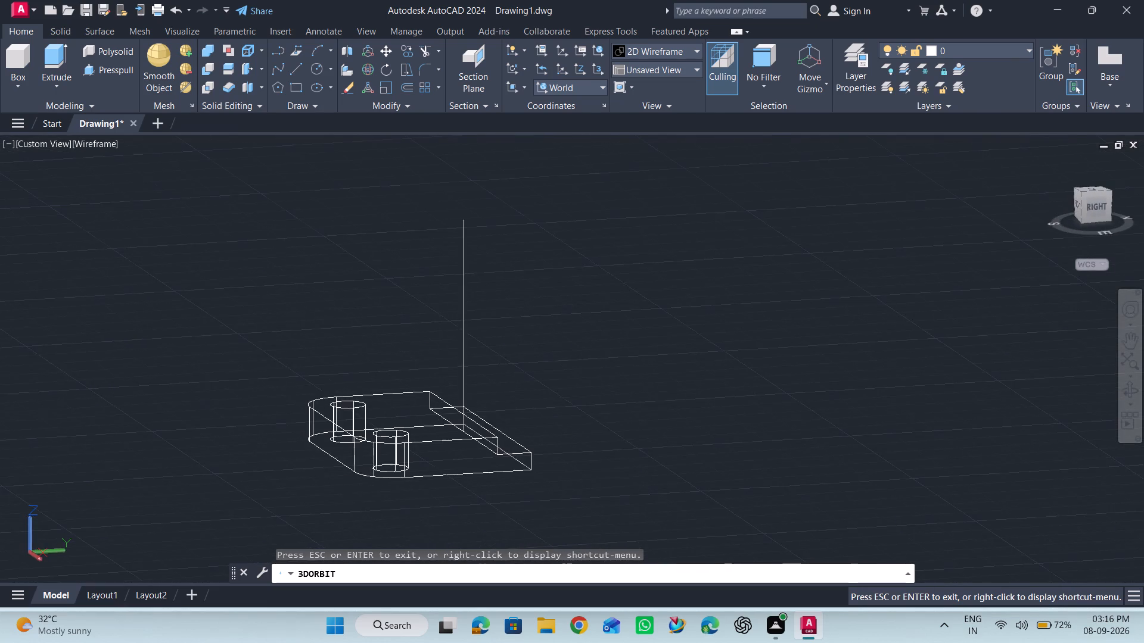
drag(628, 413, 787, 402)
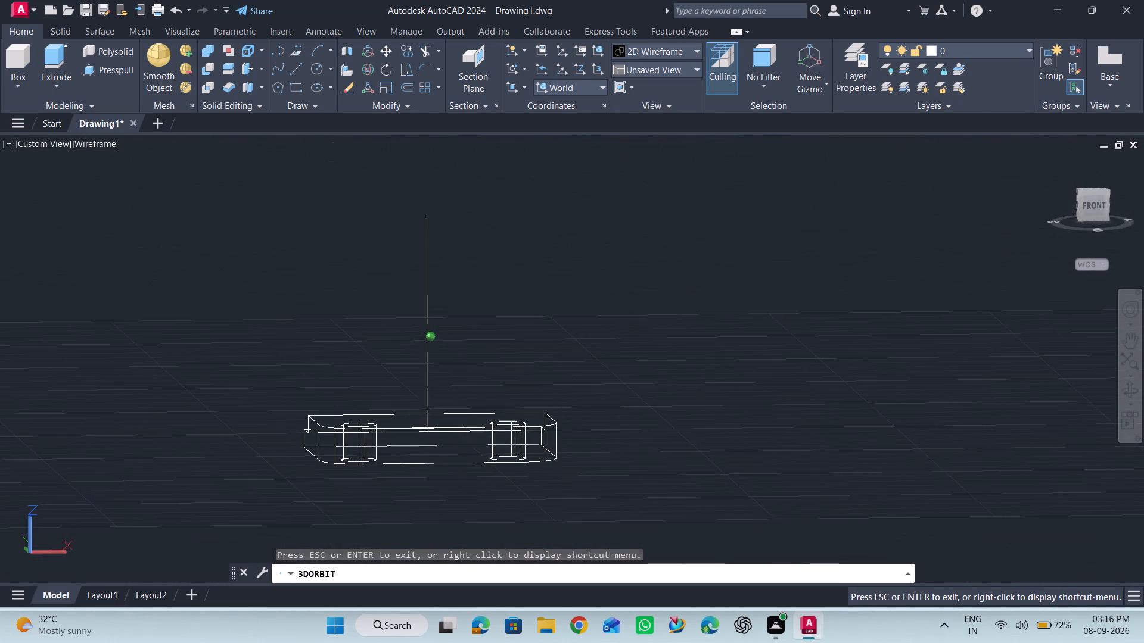
drag(787, 402, 784, 410)
key(Escape)
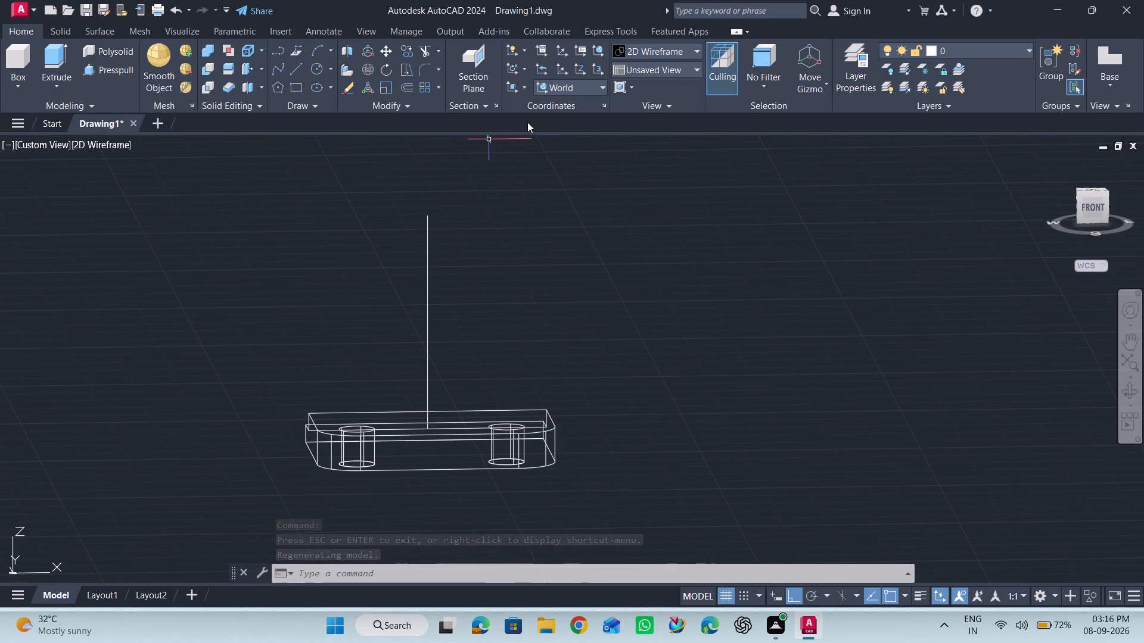
click(576, 89)
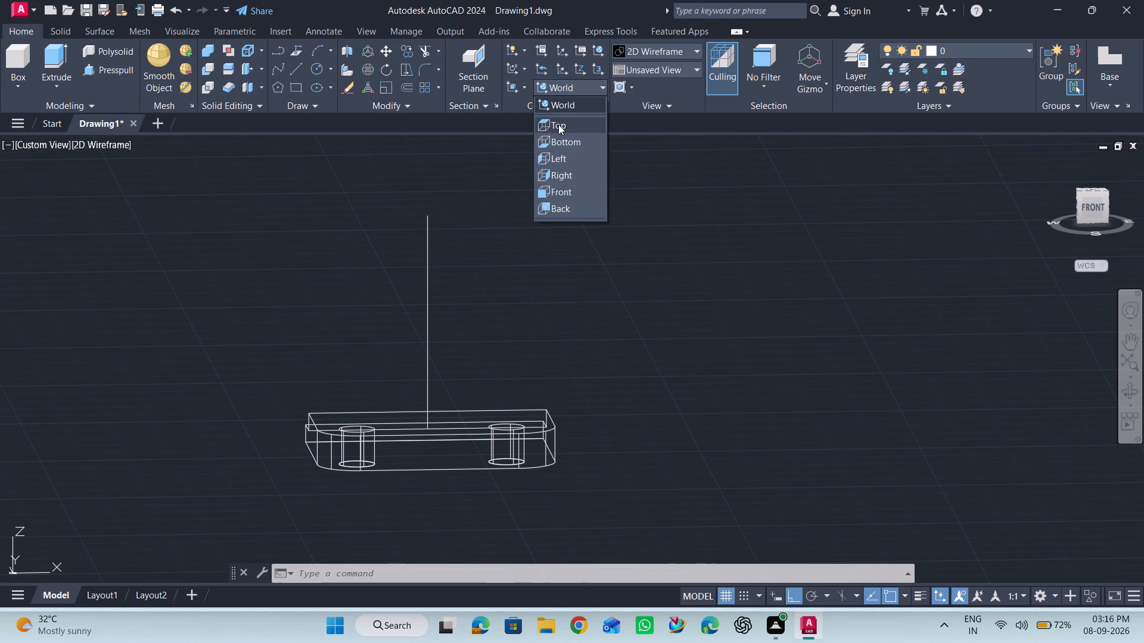
click(559, 157)
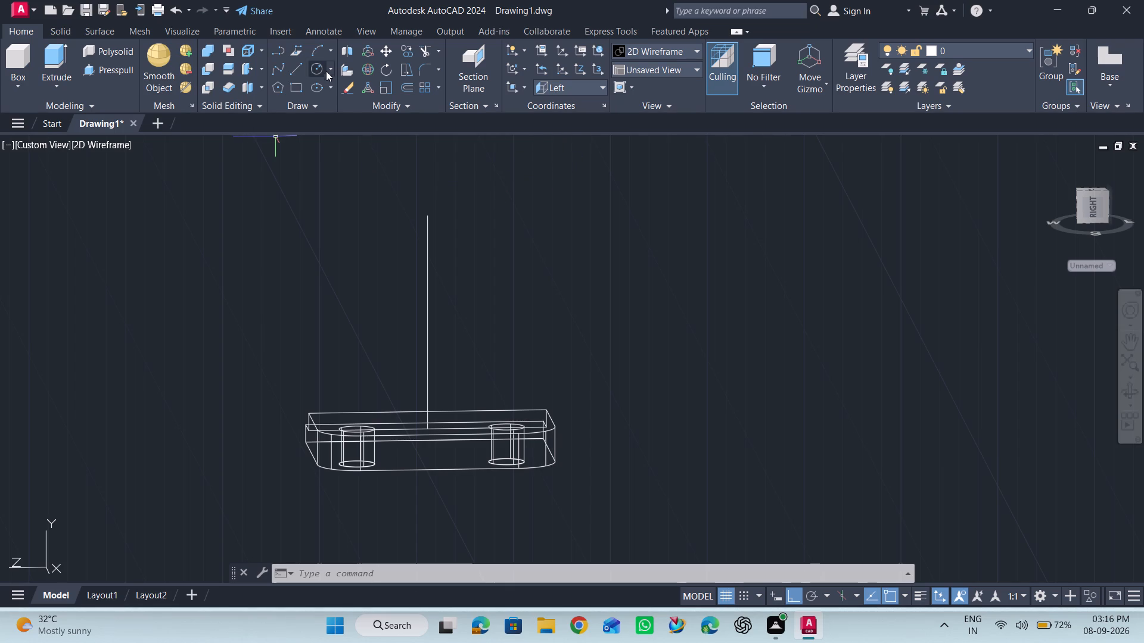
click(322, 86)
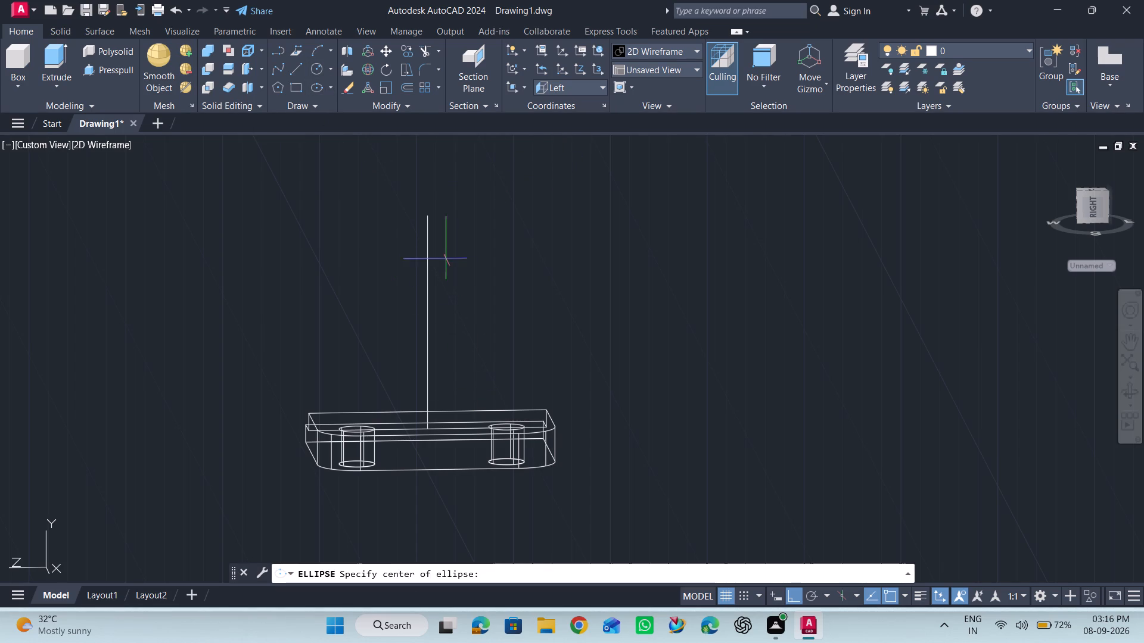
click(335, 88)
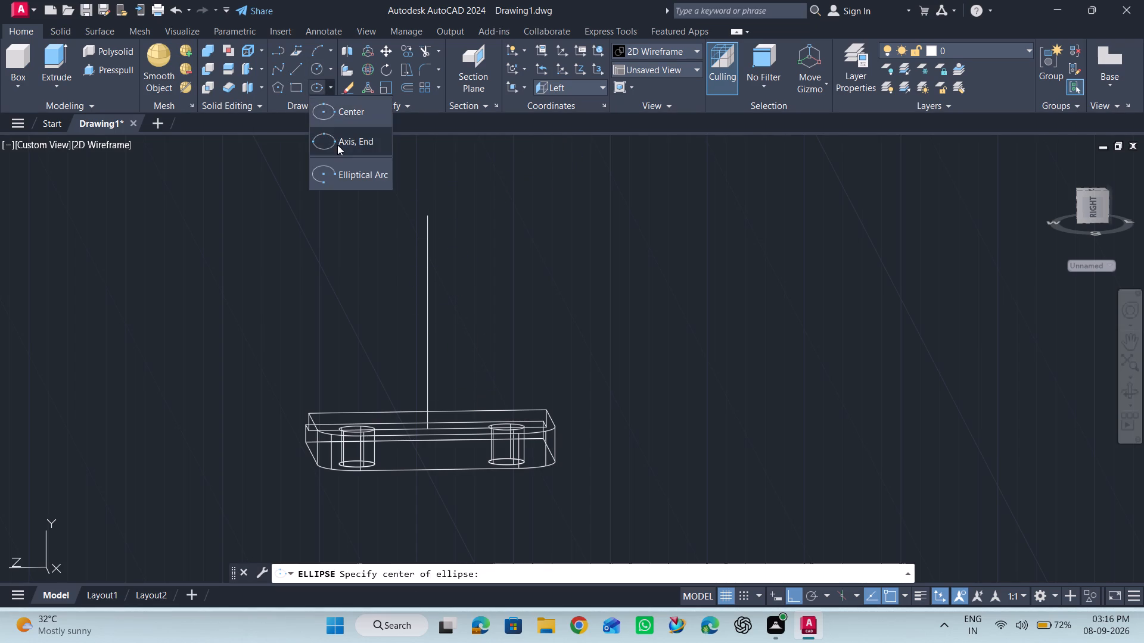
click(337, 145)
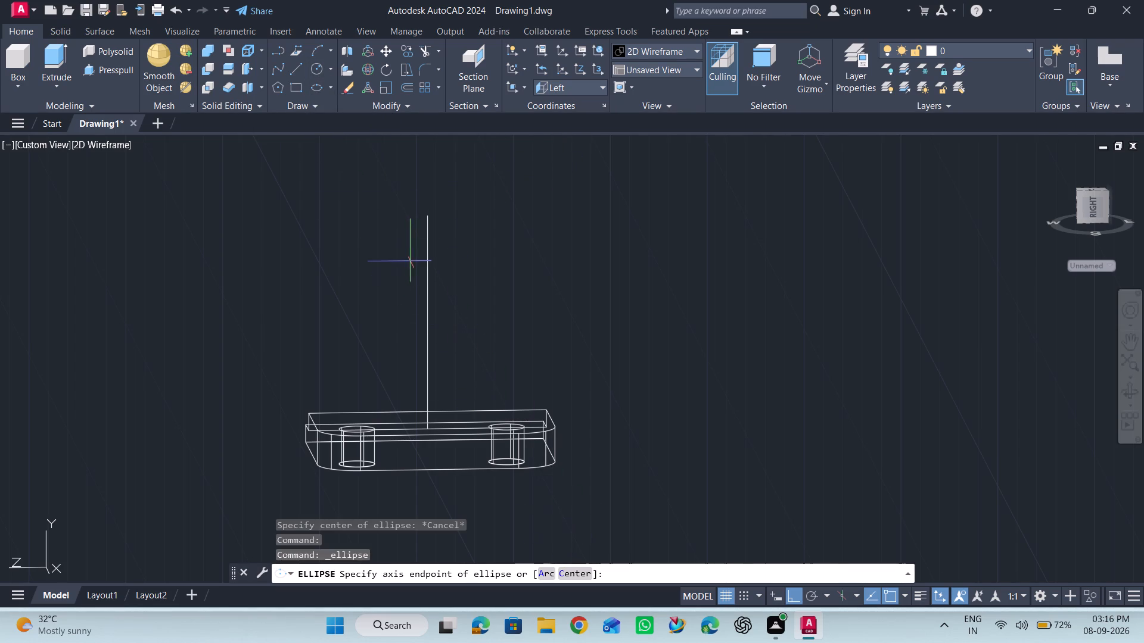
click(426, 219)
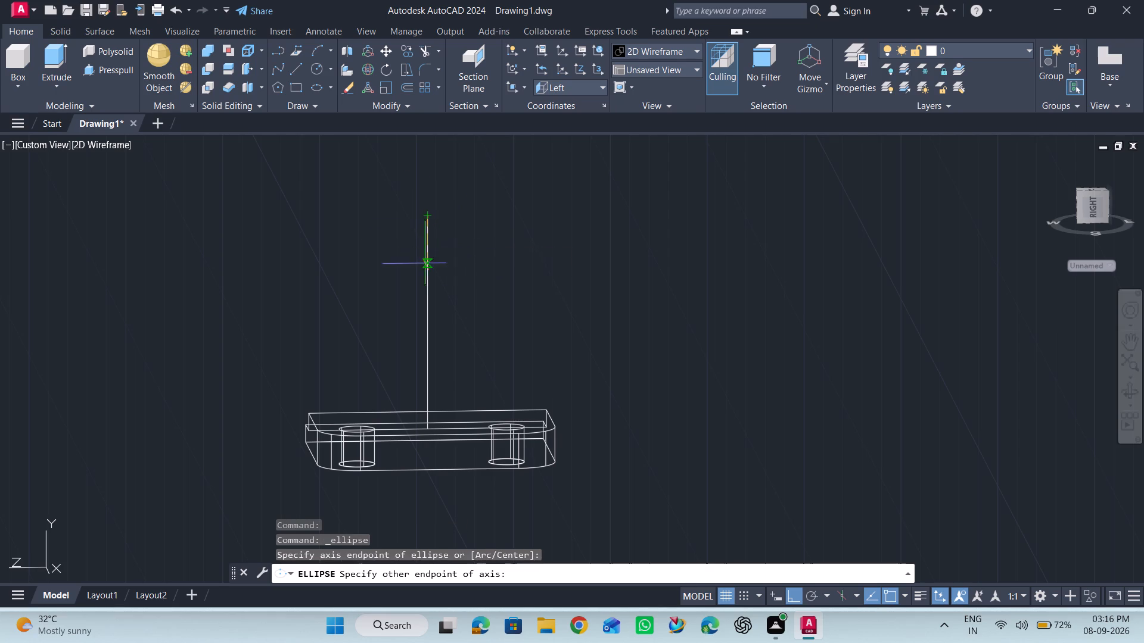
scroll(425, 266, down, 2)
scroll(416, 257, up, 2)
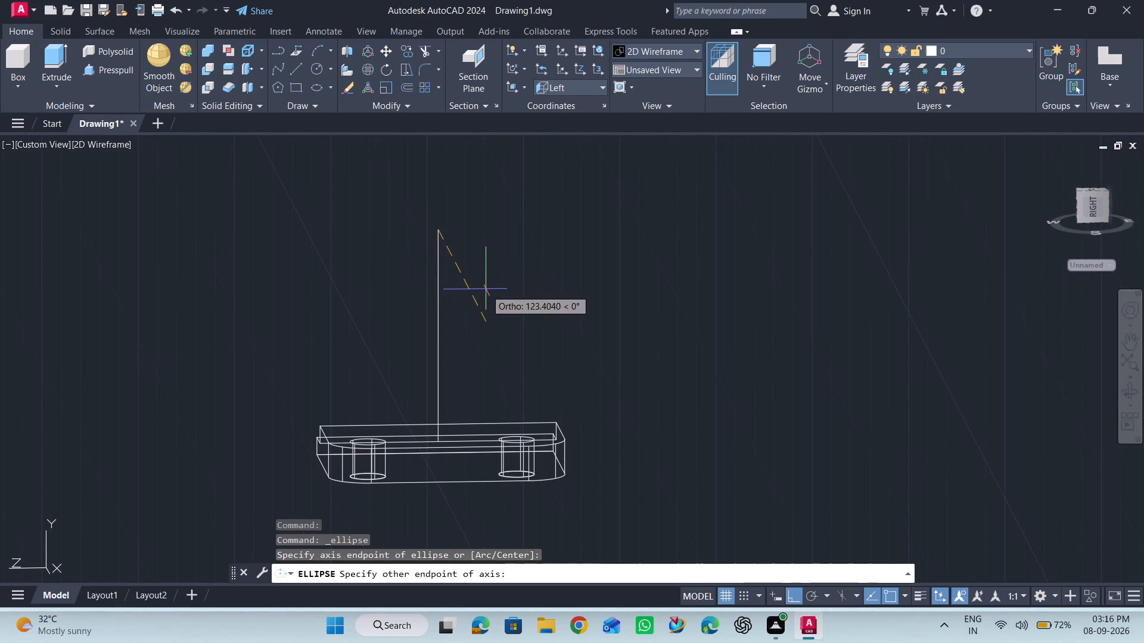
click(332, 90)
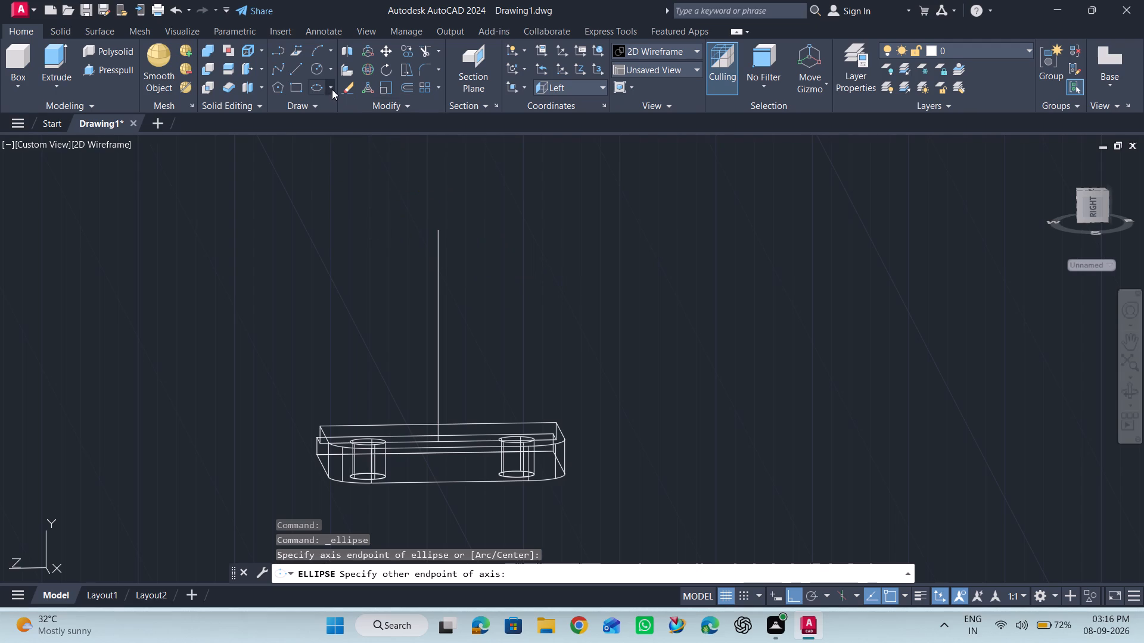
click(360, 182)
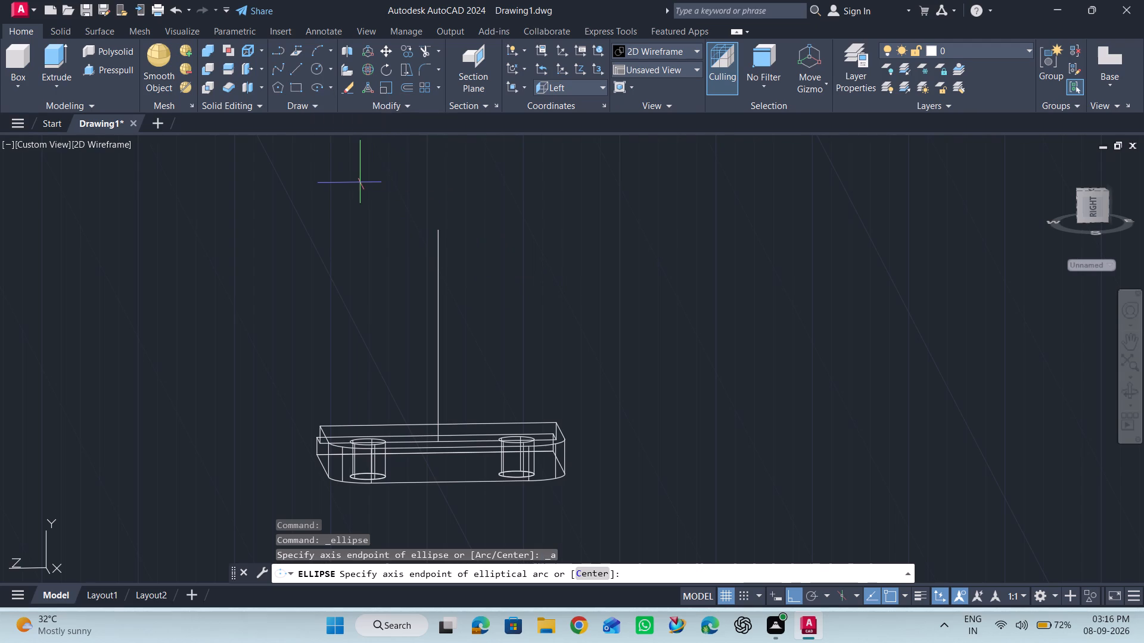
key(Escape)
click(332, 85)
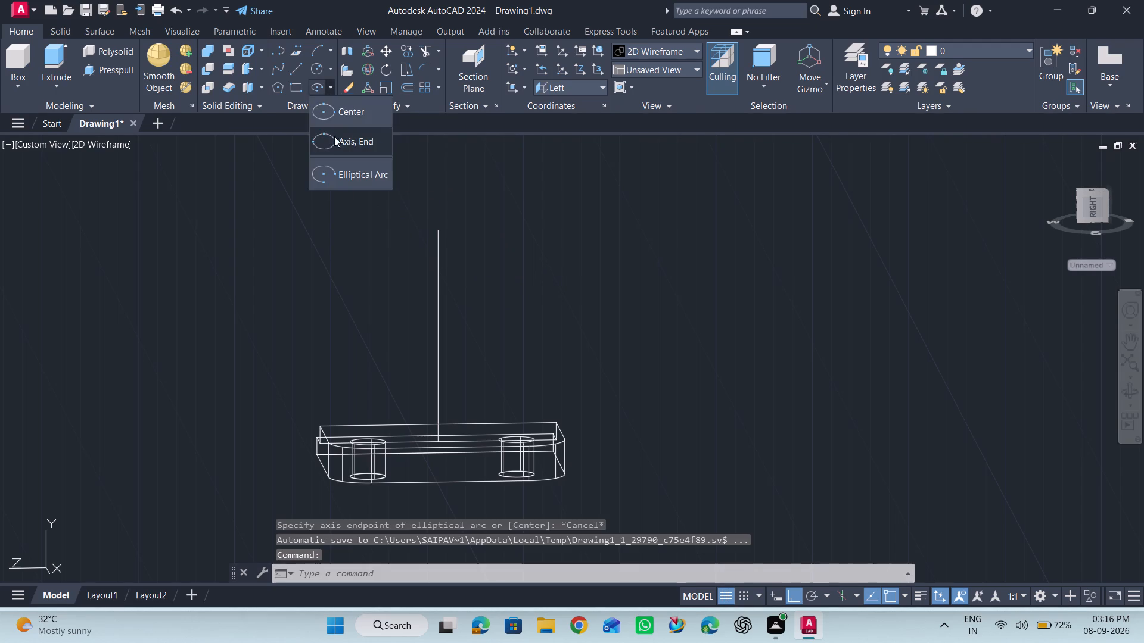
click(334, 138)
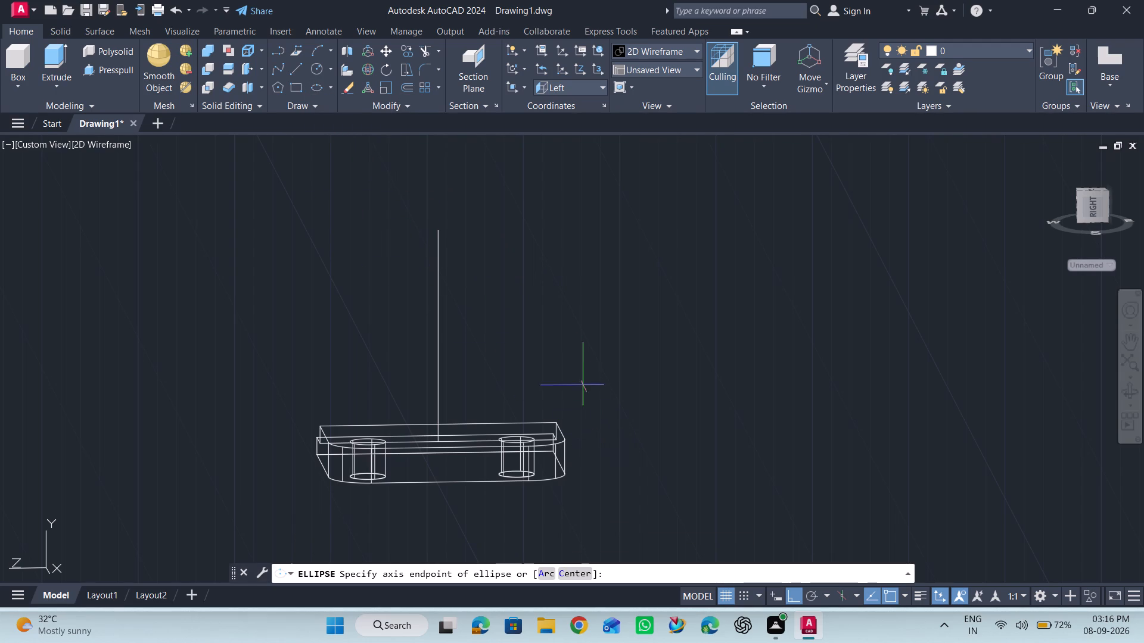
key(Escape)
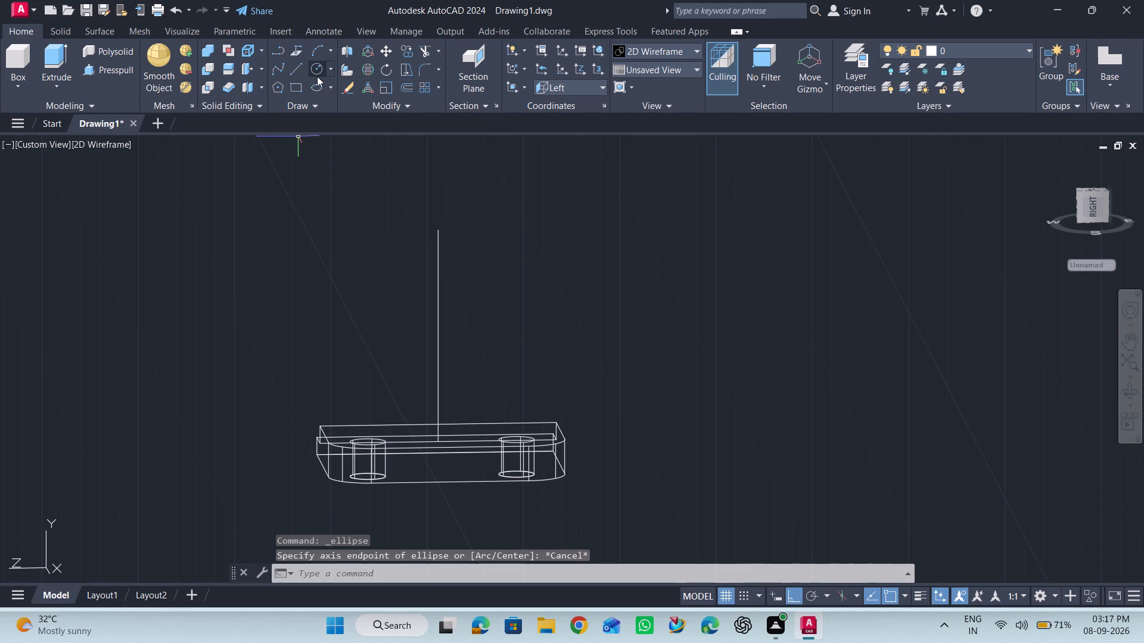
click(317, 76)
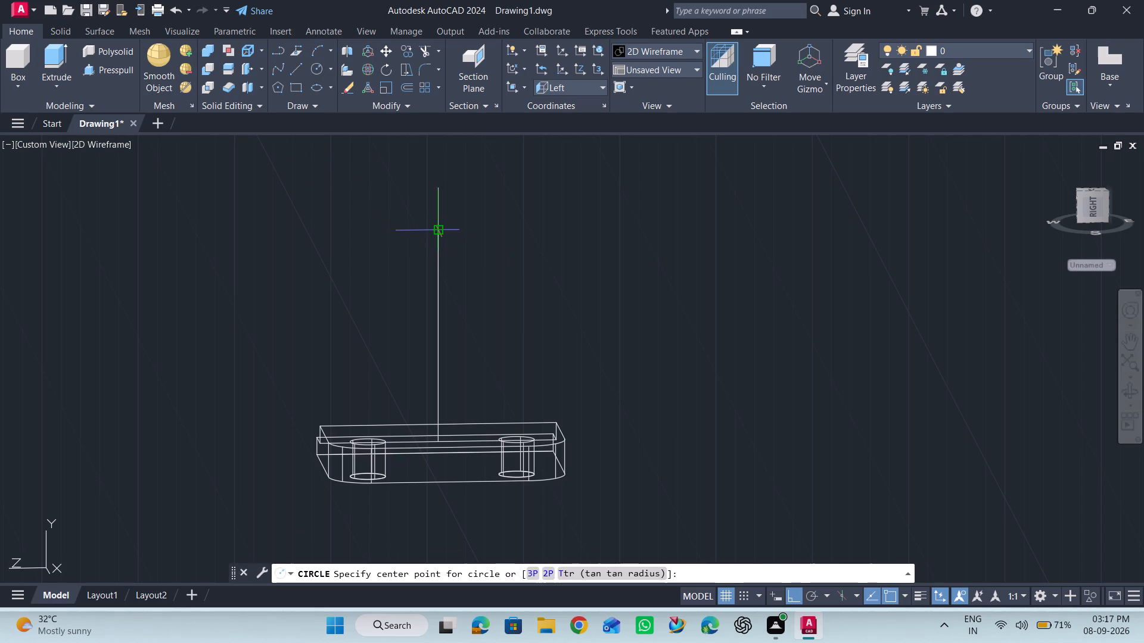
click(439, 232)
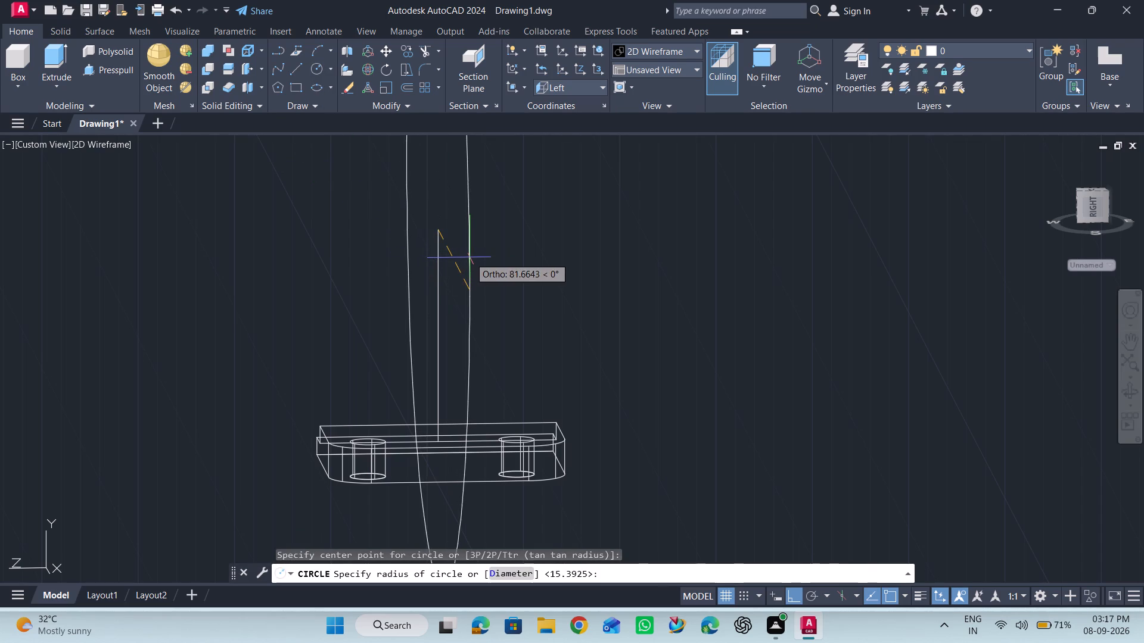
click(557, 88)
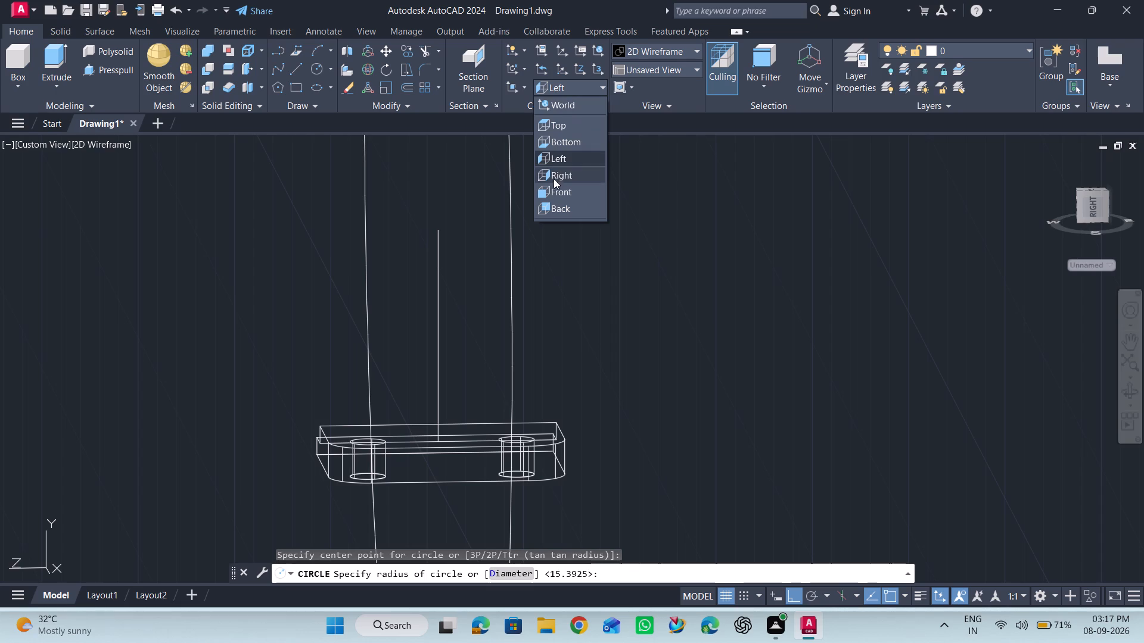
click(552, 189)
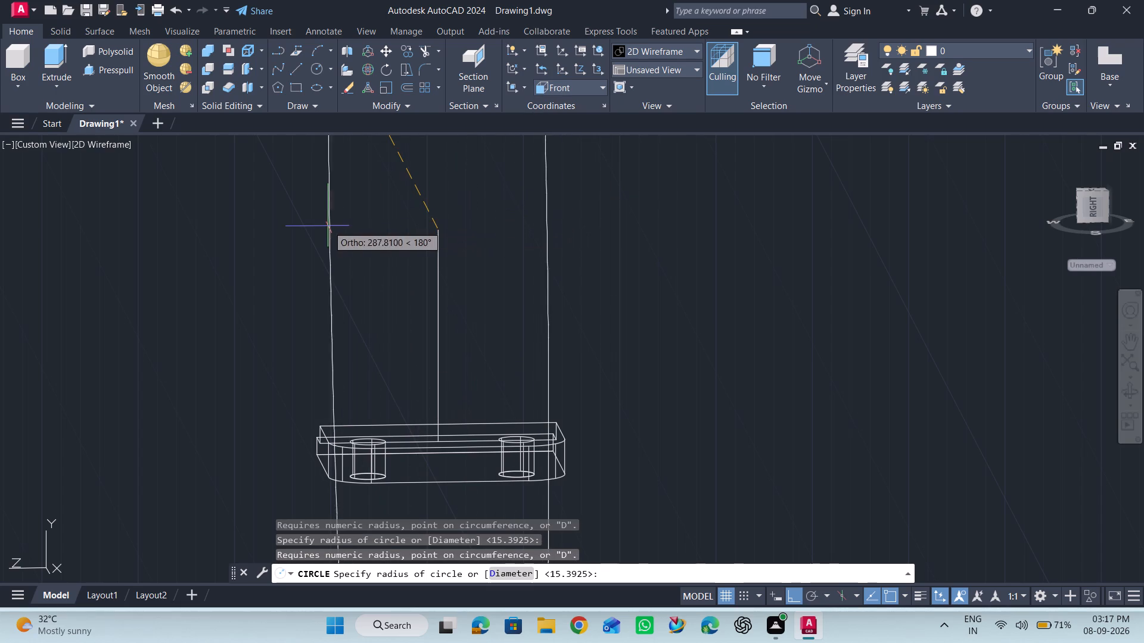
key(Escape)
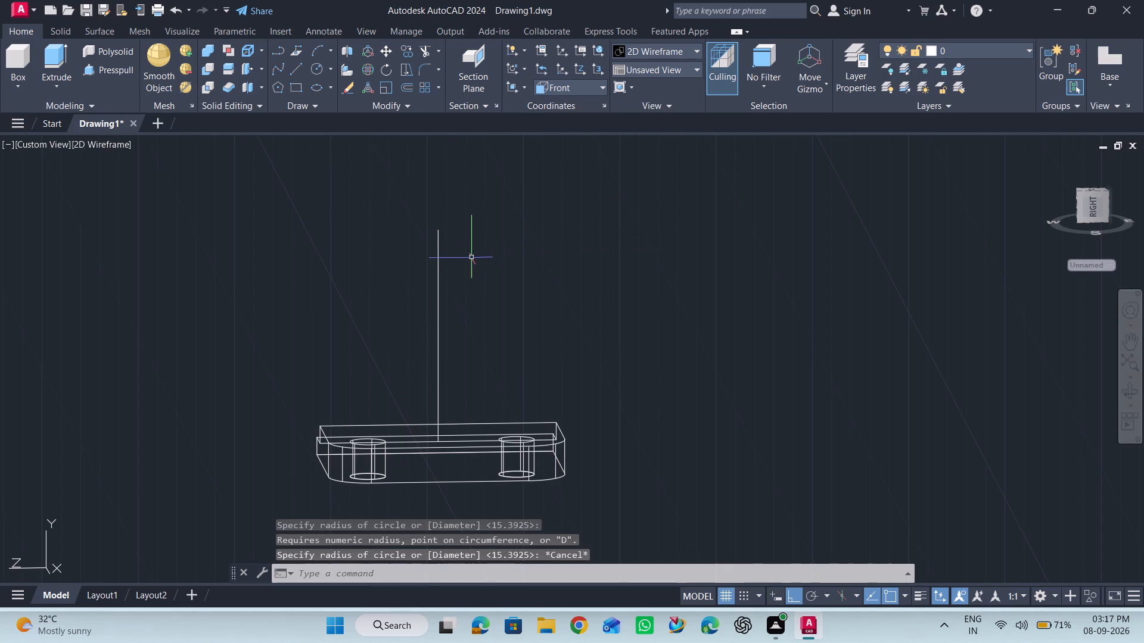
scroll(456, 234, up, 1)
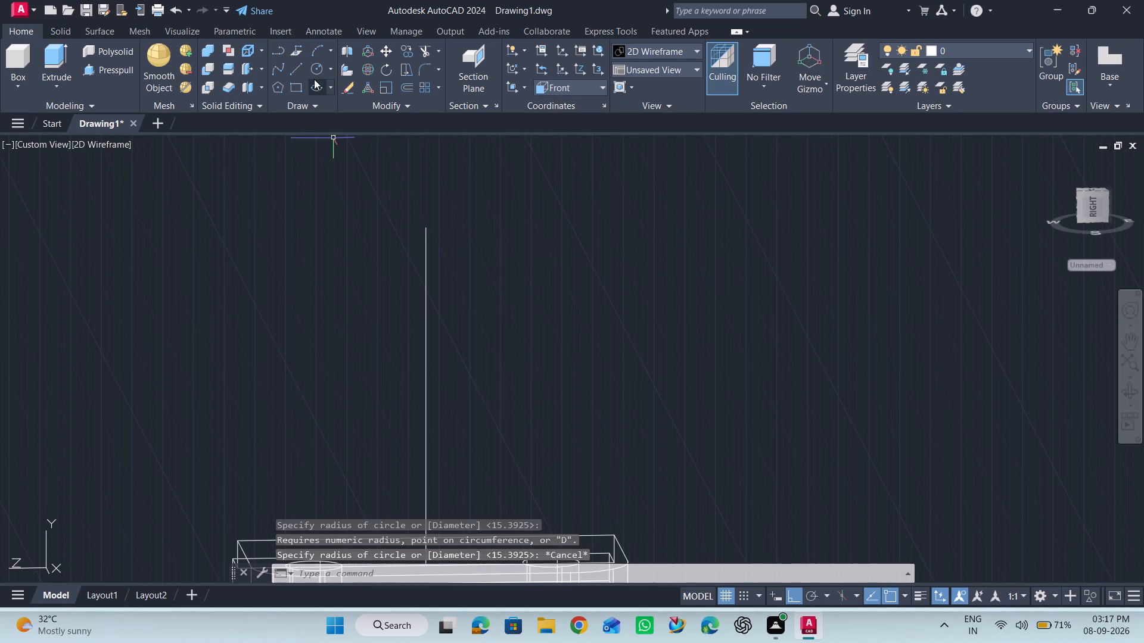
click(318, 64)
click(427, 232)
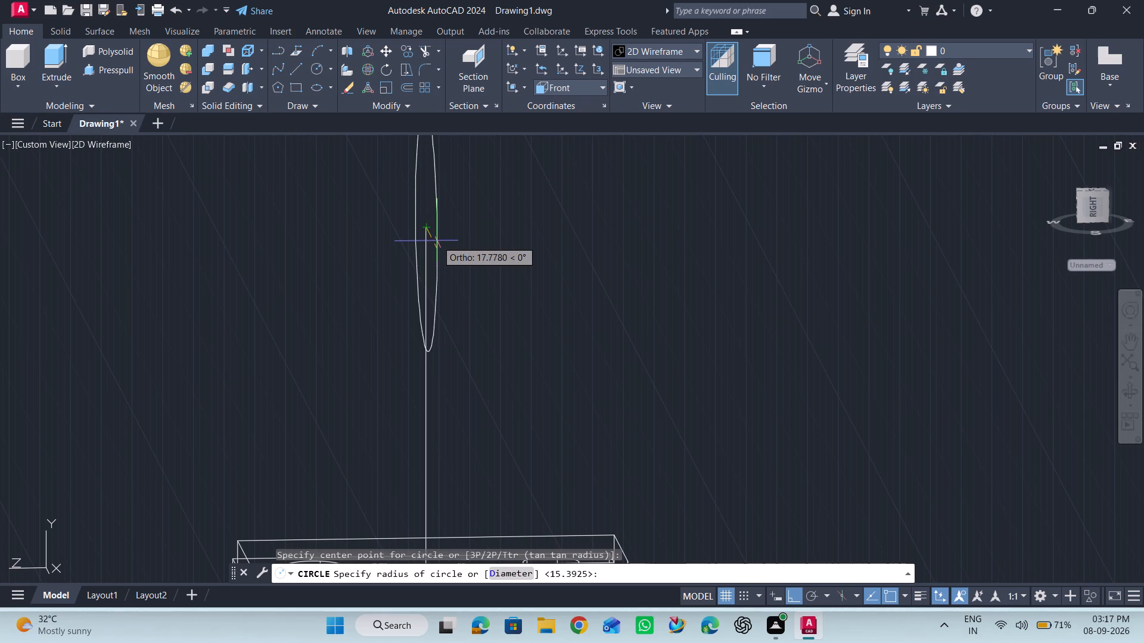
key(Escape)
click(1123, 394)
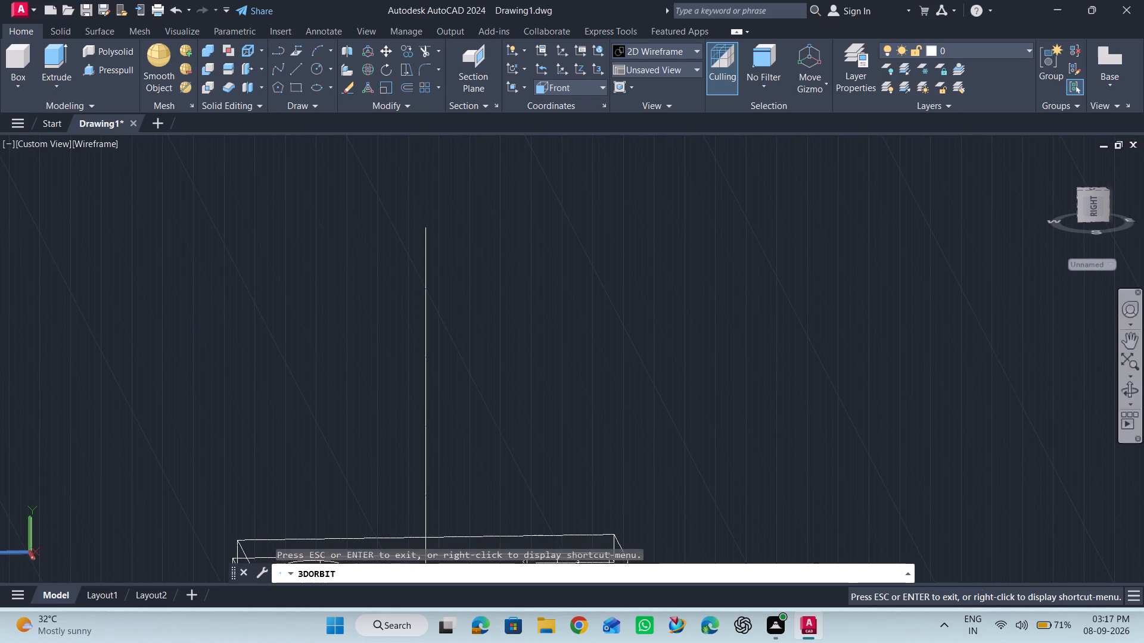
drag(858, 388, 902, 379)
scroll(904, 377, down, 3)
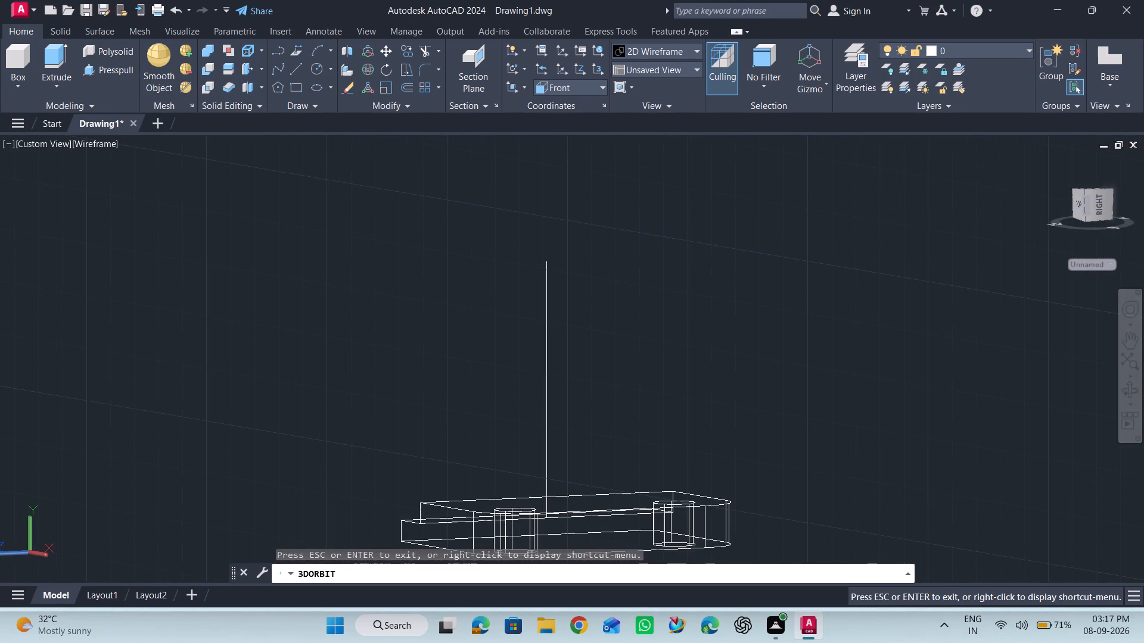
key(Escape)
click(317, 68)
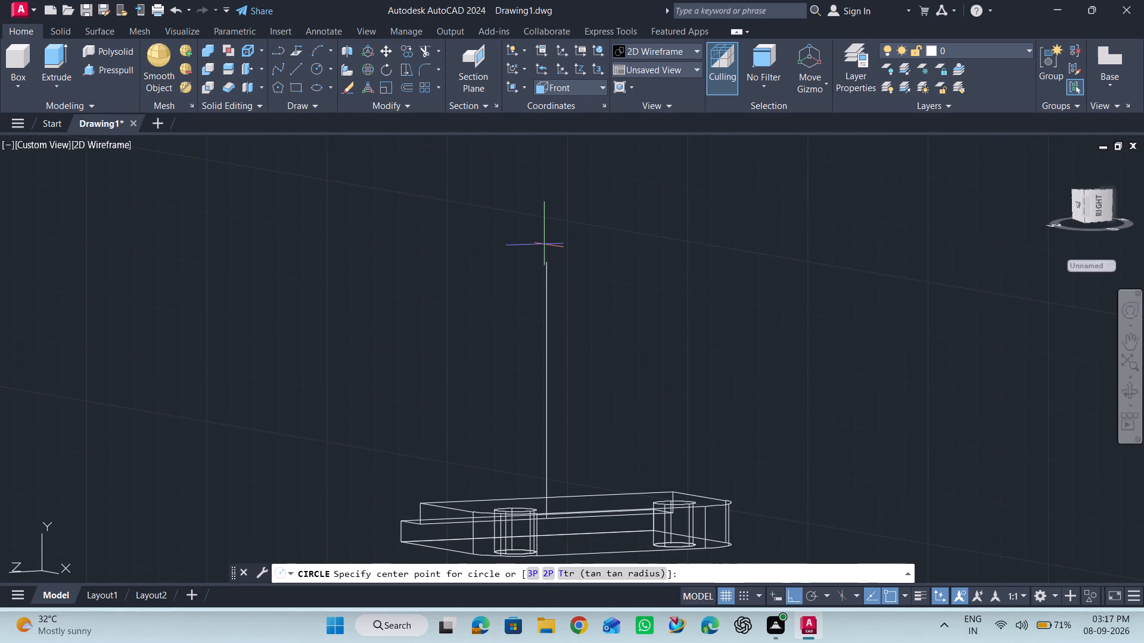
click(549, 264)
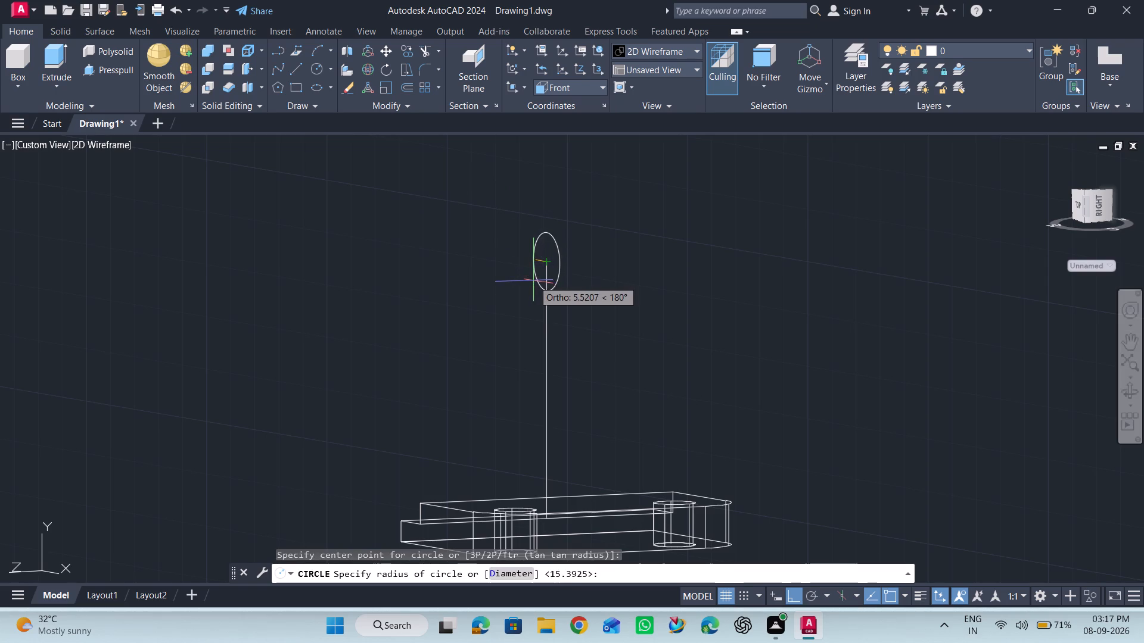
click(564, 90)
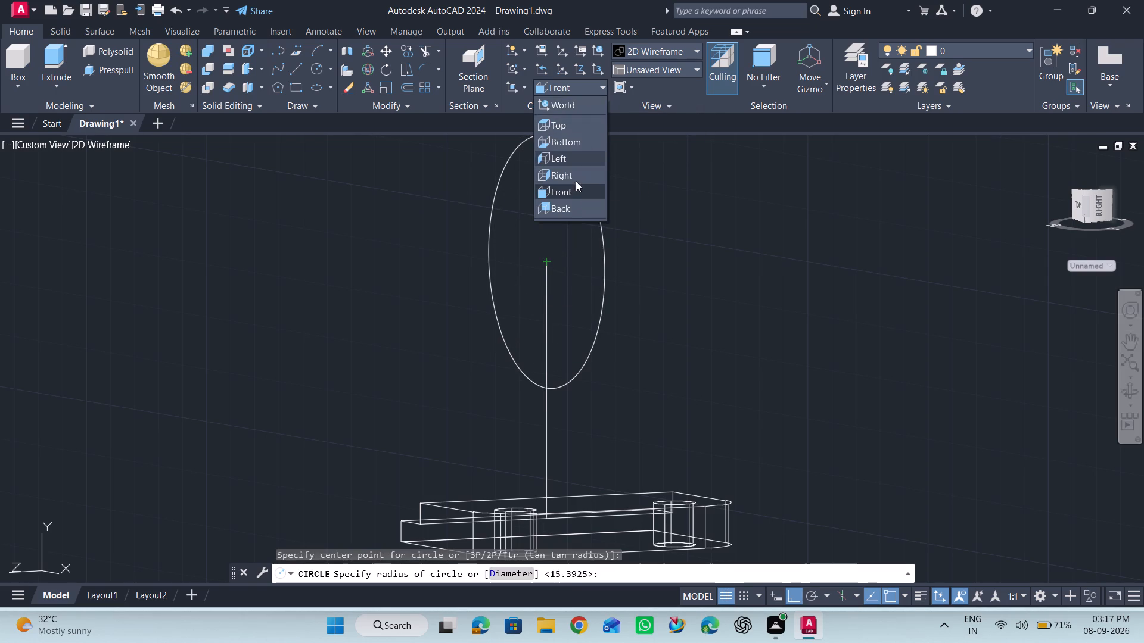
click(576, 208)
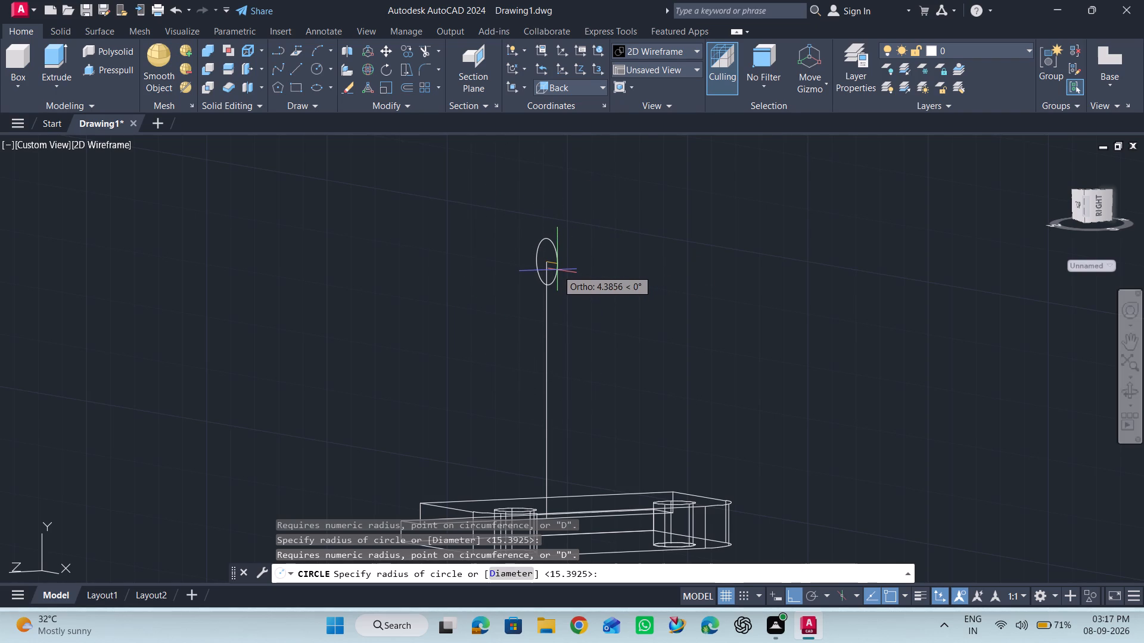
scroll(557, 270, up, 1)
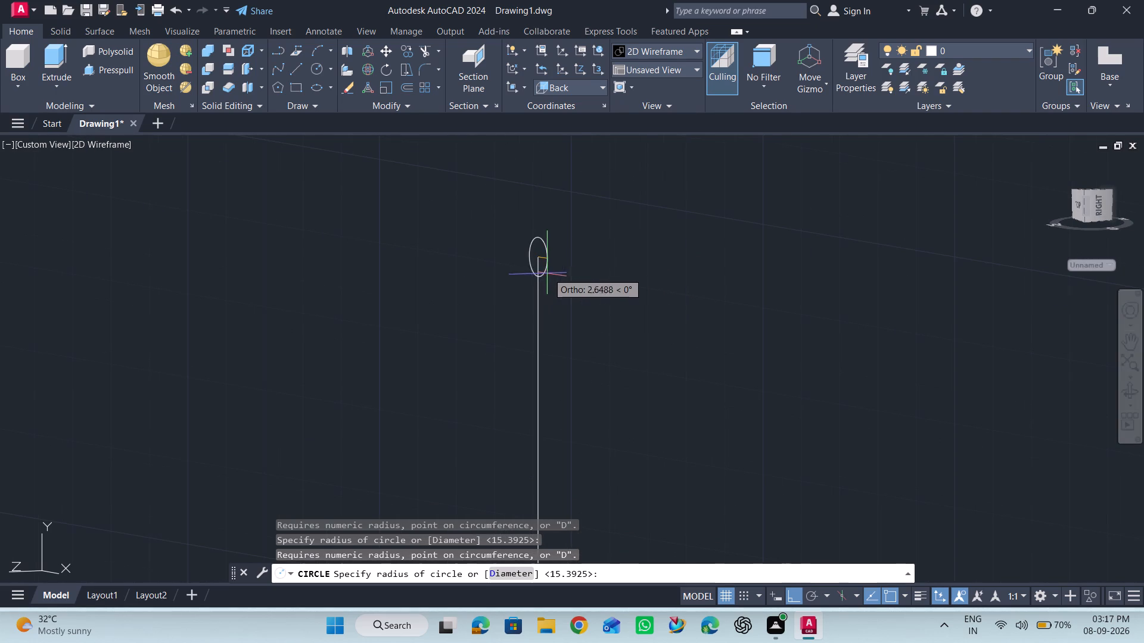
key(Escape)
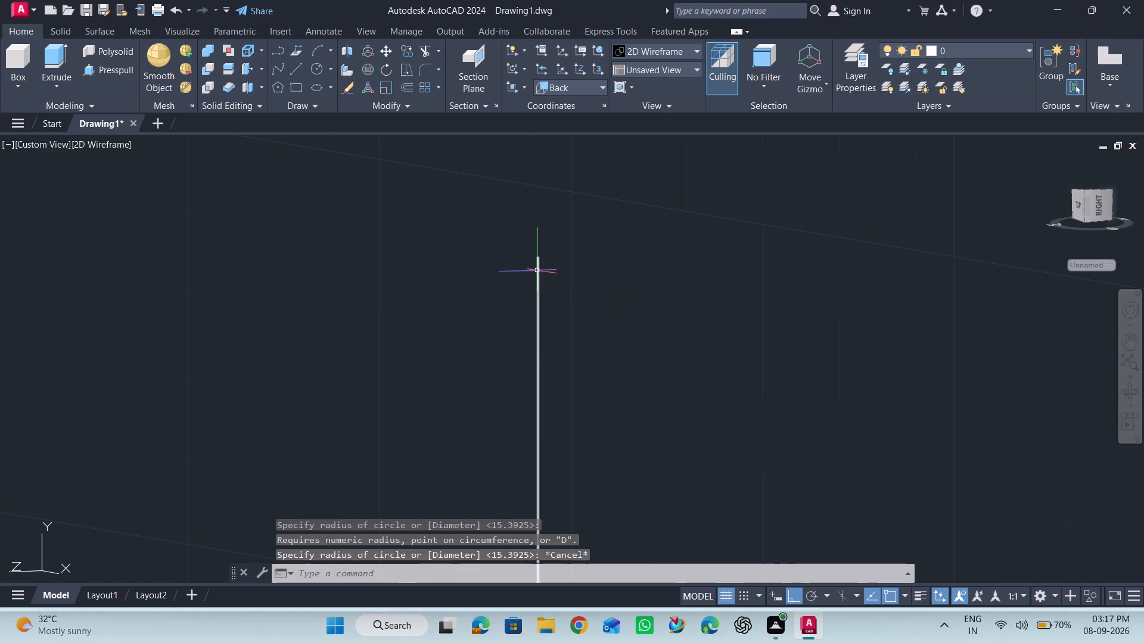
Set the UCS to the Front orientation.
click(538, 269)
click(559, 84)
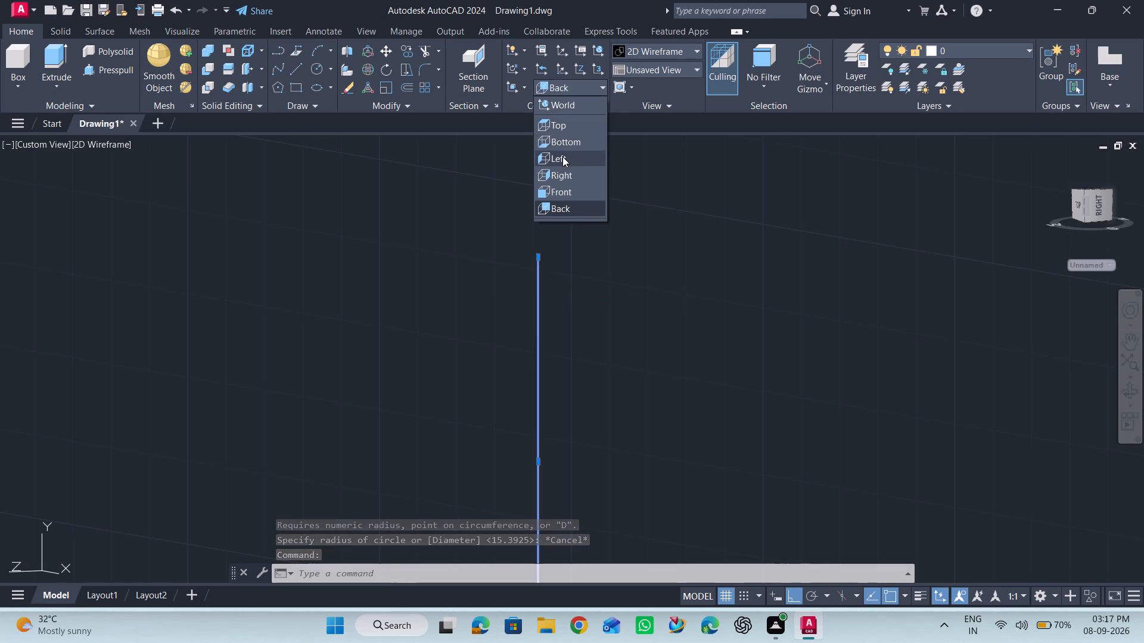
click(559, 191)
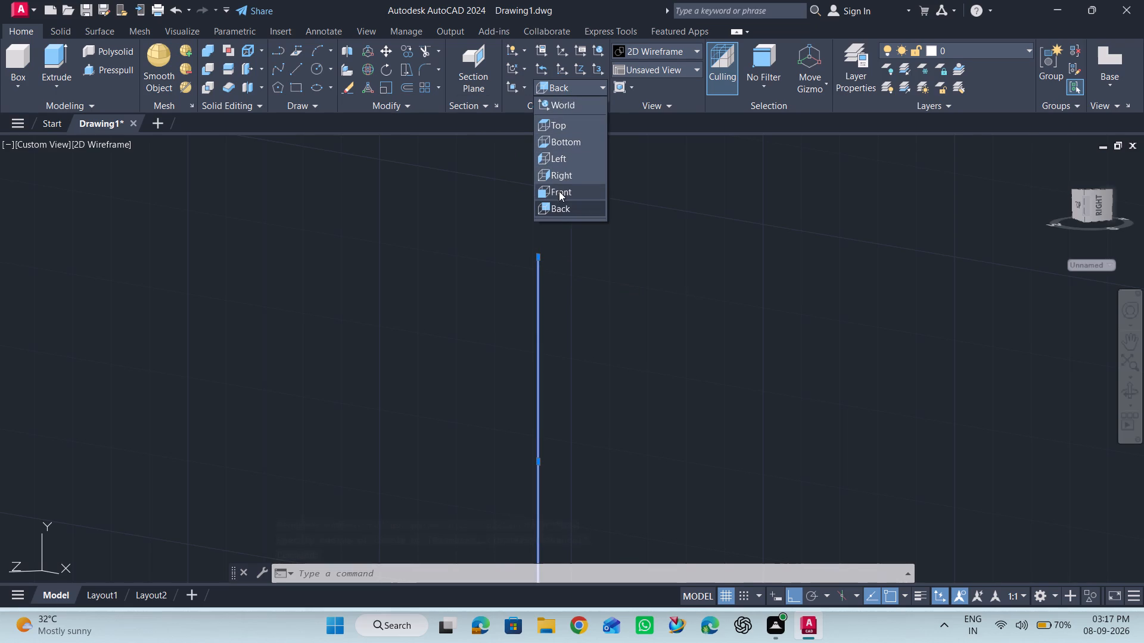
Draw a circle of radius 14 centred on the top end of the vertical line.
scroll(388, 206, down, 2)
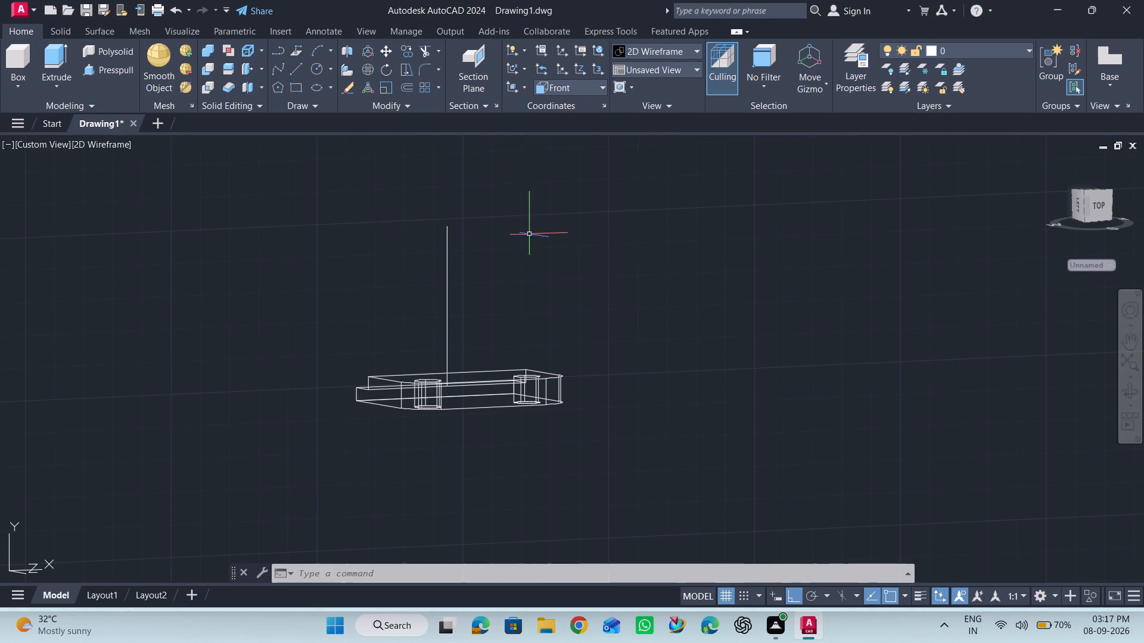
click(316, 68)
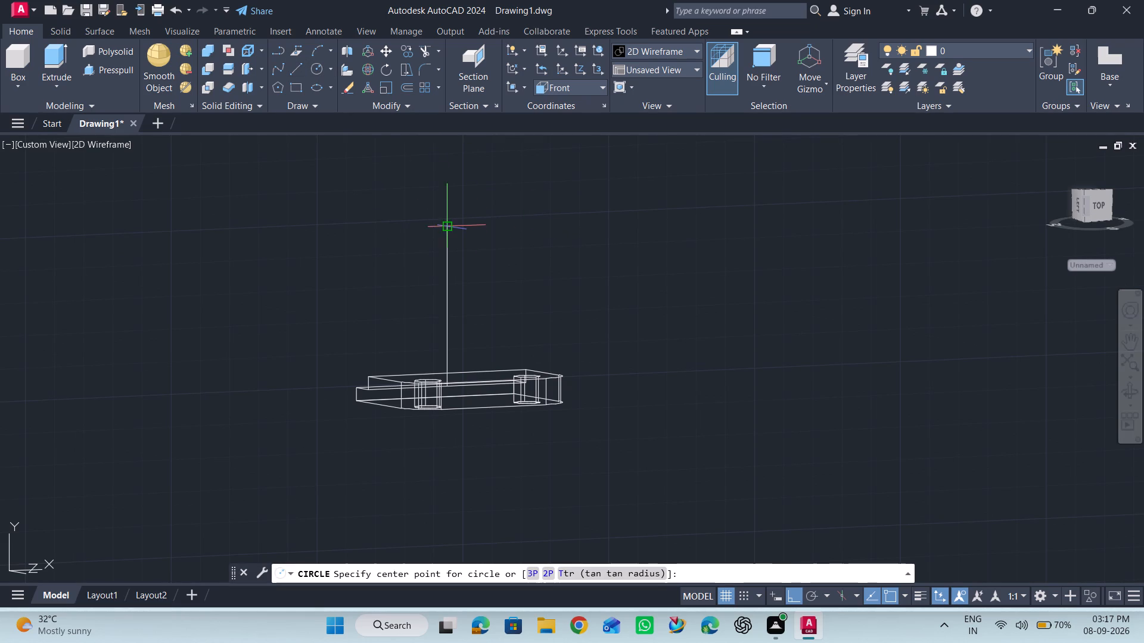
click(449, 227)
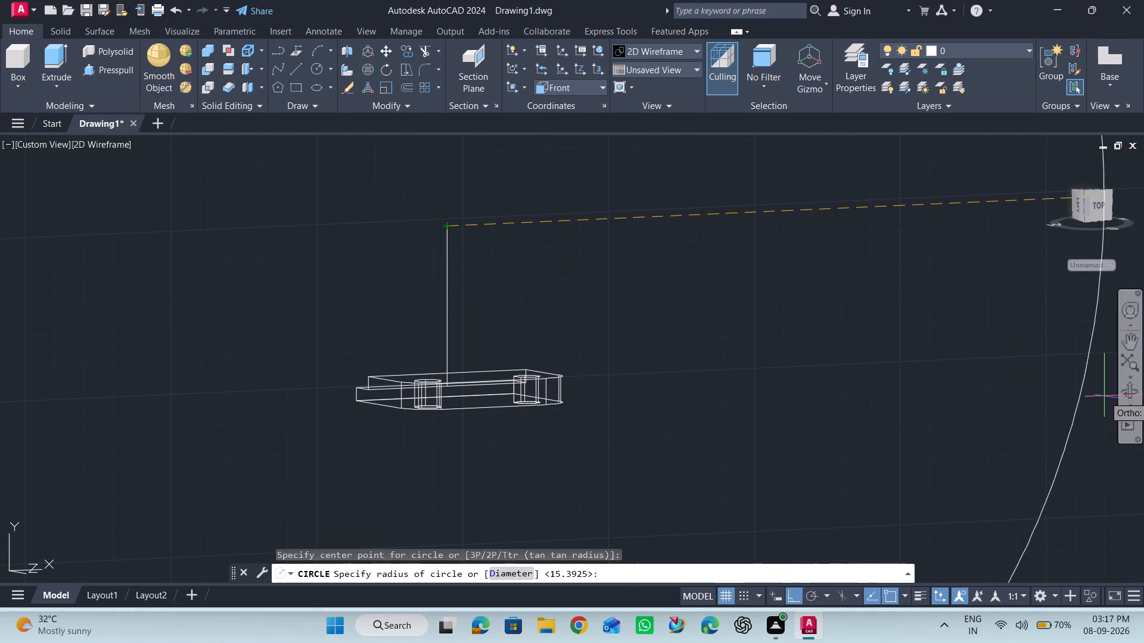
click(1126, 391)
drag(614, 311, 608, 312)
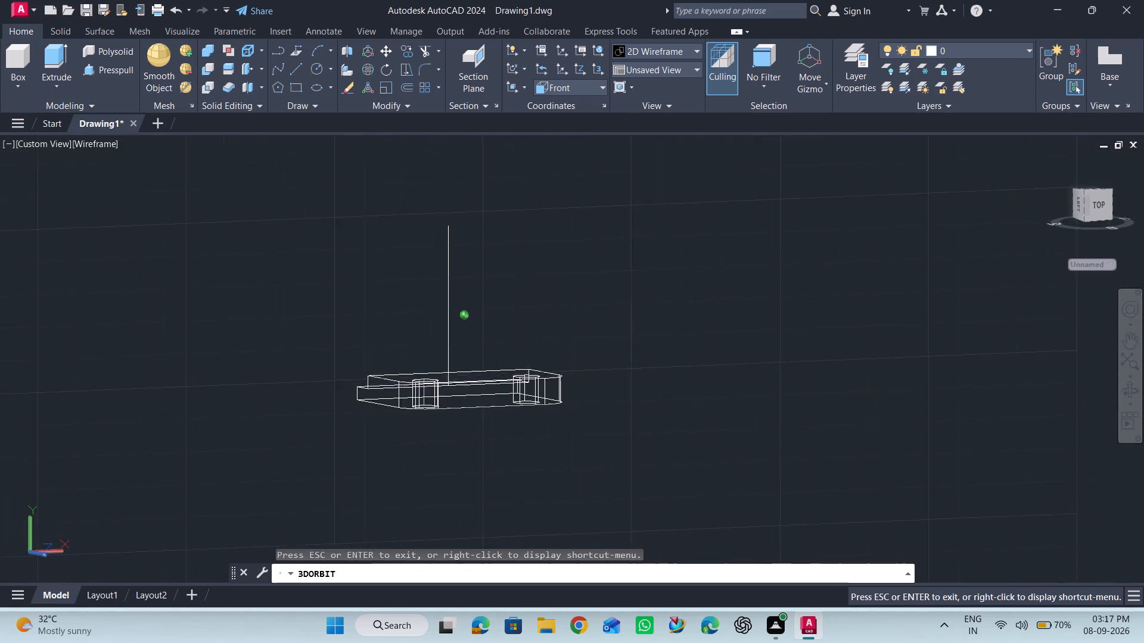
drag(608, 312, 327, 322)
key(Escape)
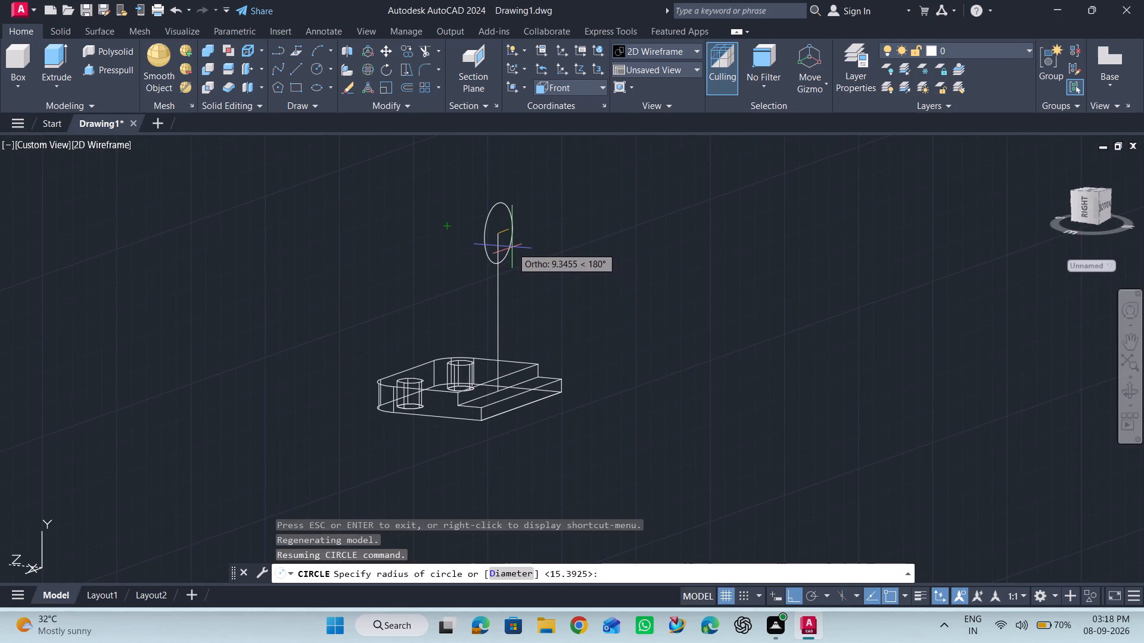
scroll(514, 246, up, 2)
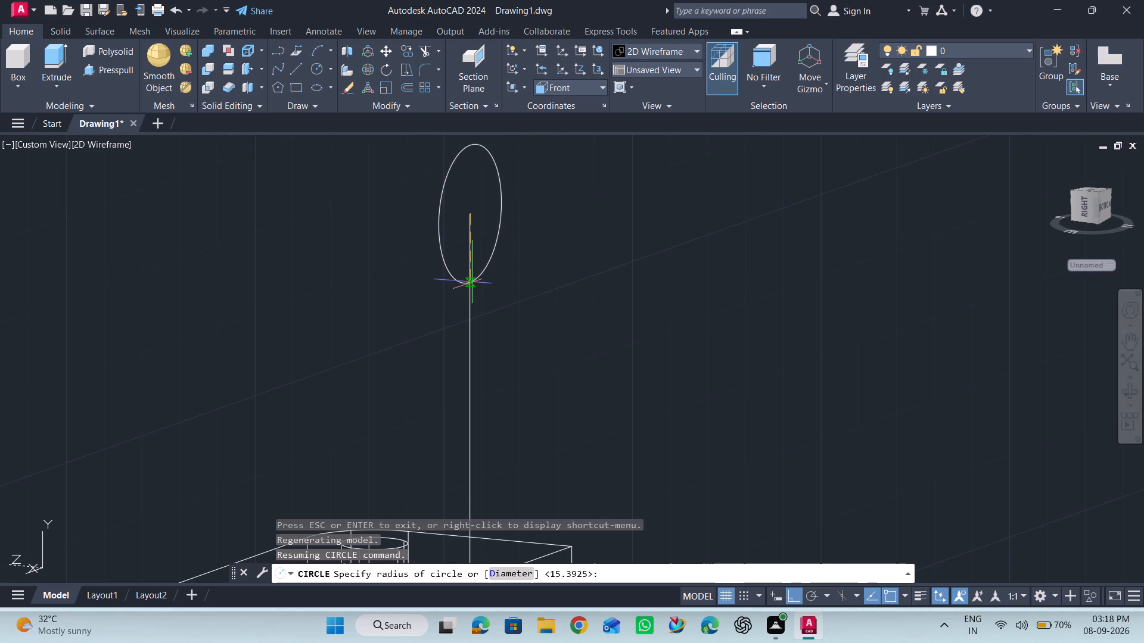
key(1)
key(4)
key(Return)
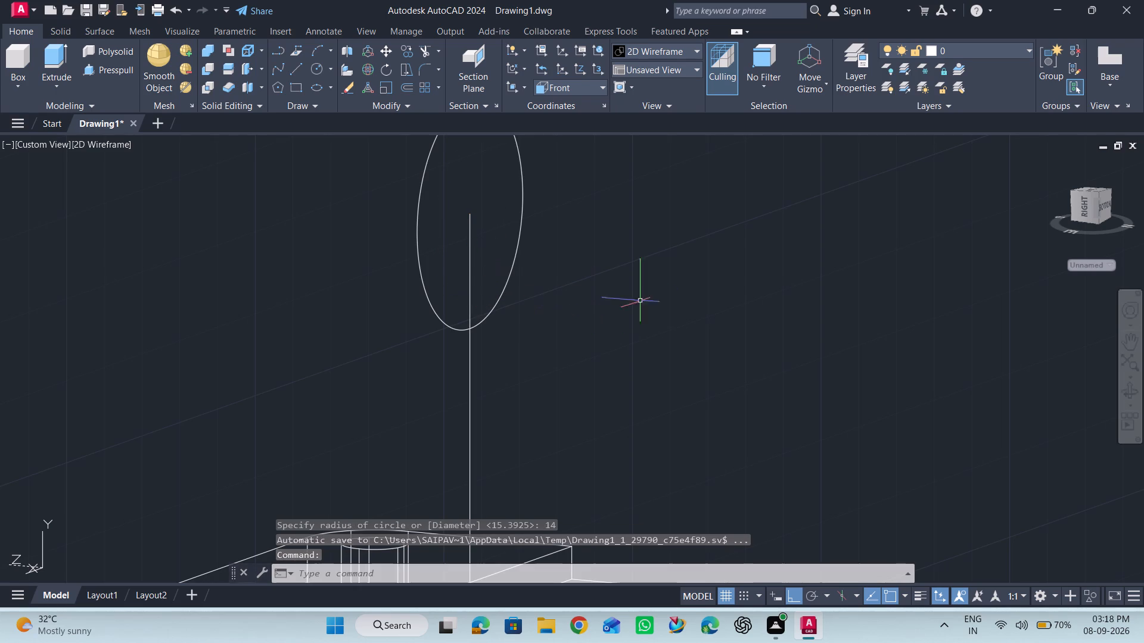
Draw a circle of diameter 10 centred on the top end of the vertical line, inside the larger circle.
click(310, 68)
click(472, 216)
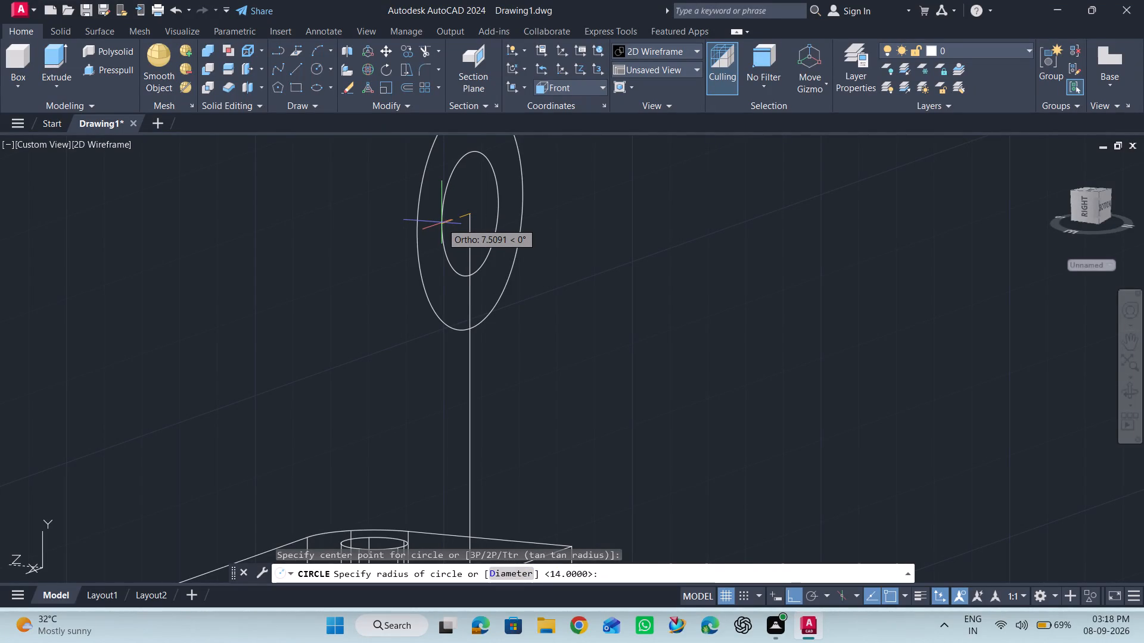
click(521, 571)
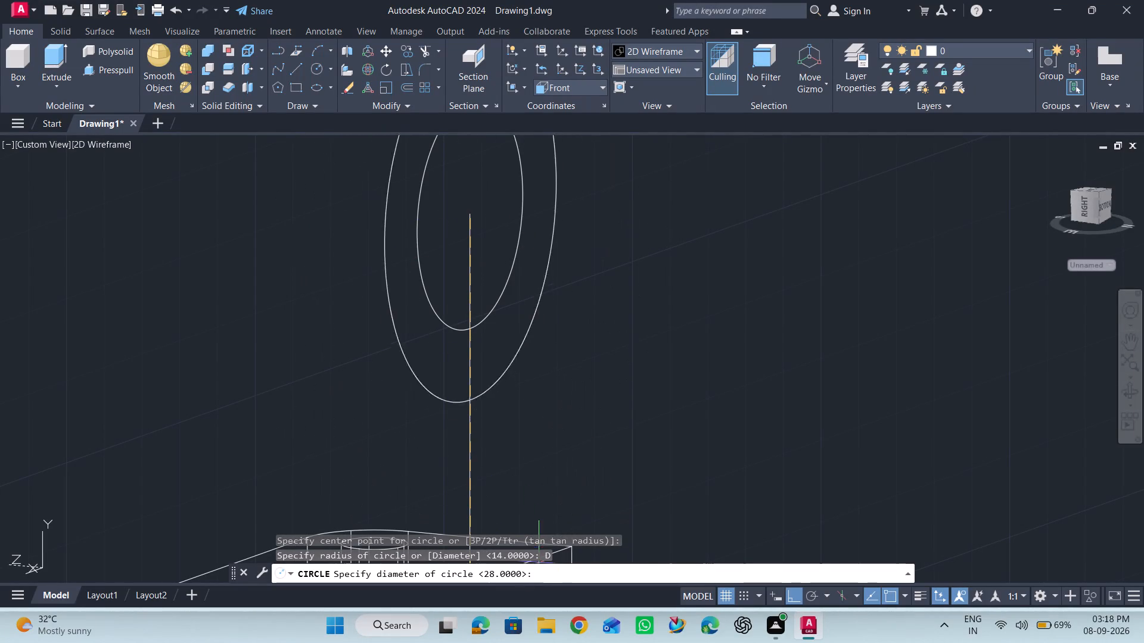
text(10)
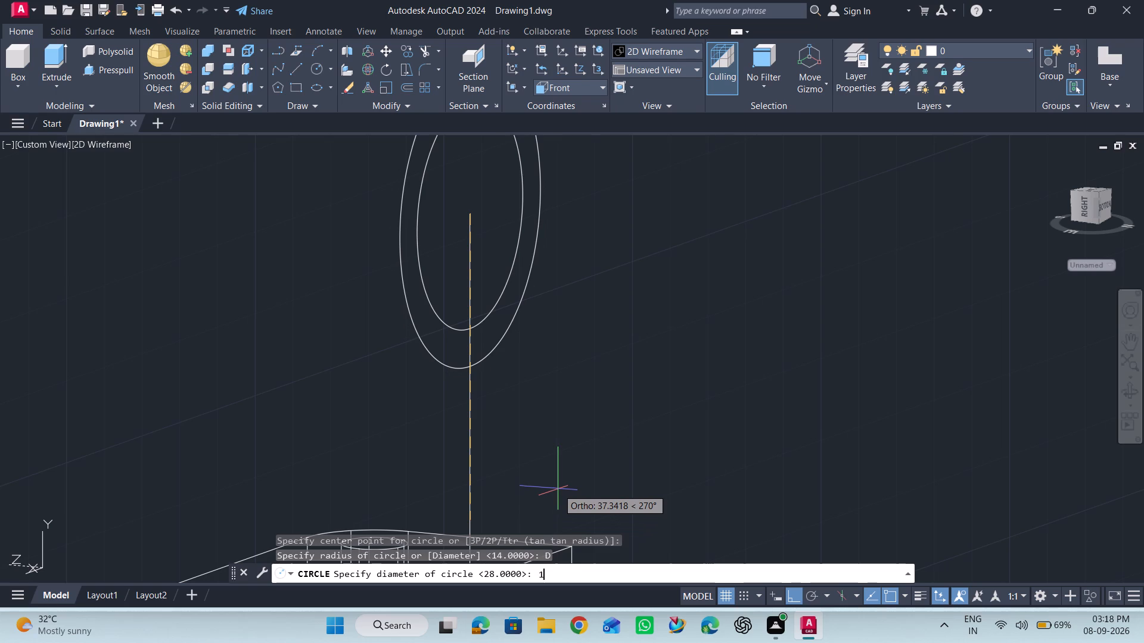
key(Return)
scroll(309, 417, down, 1)
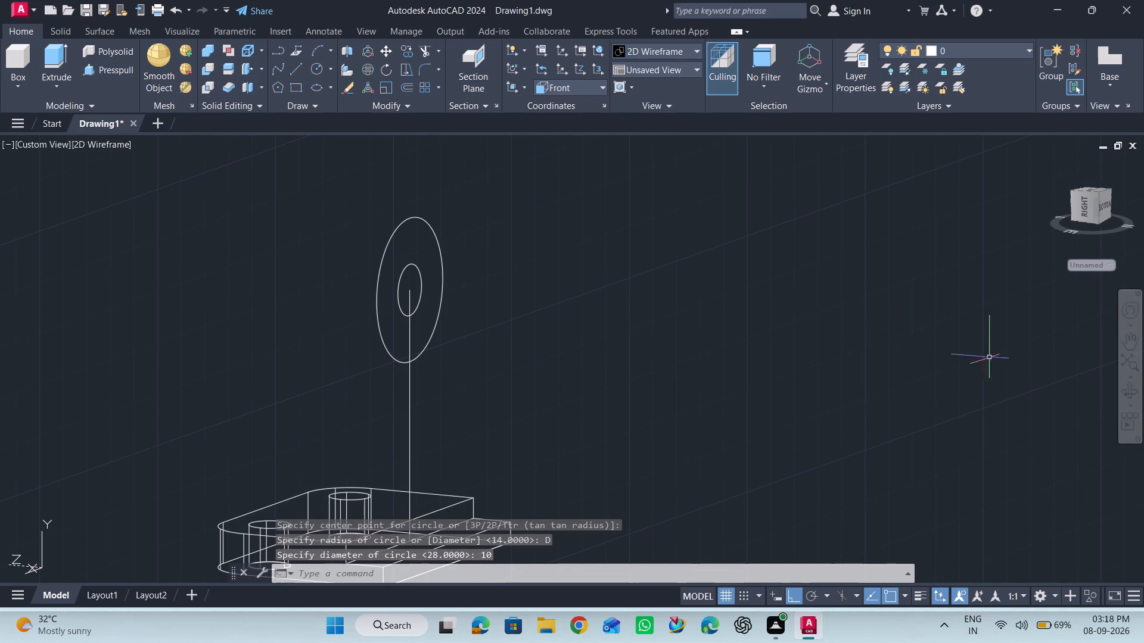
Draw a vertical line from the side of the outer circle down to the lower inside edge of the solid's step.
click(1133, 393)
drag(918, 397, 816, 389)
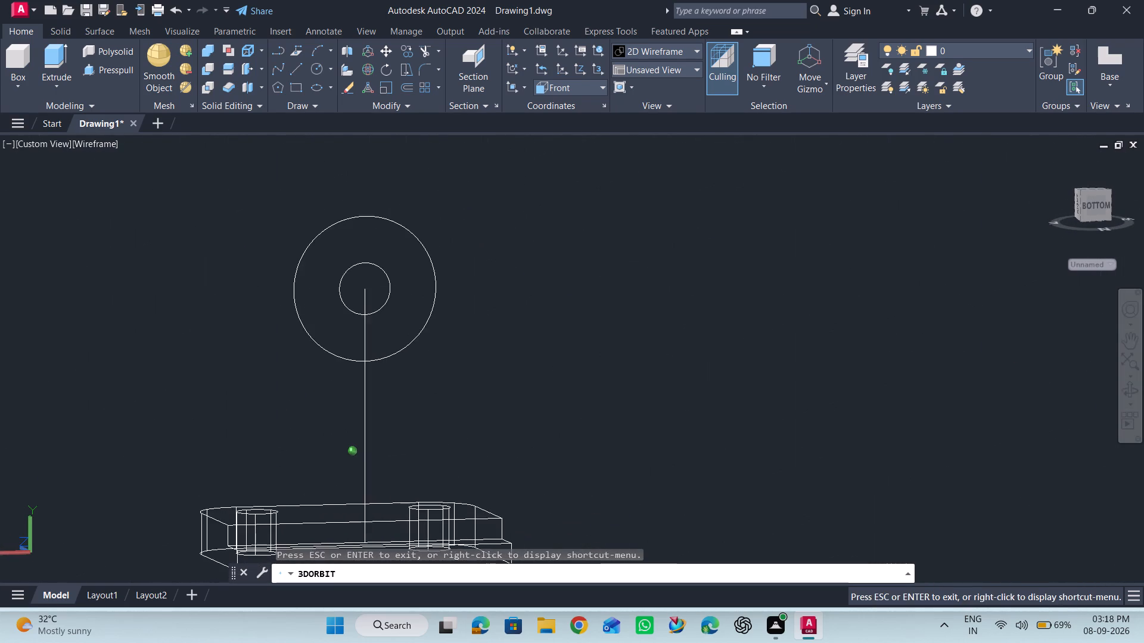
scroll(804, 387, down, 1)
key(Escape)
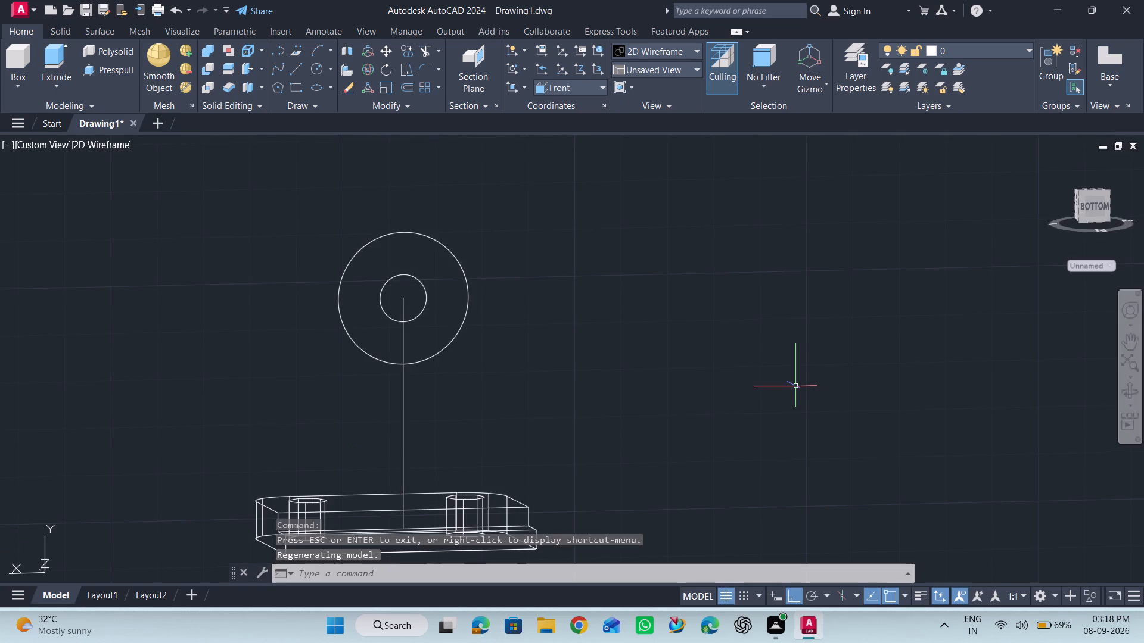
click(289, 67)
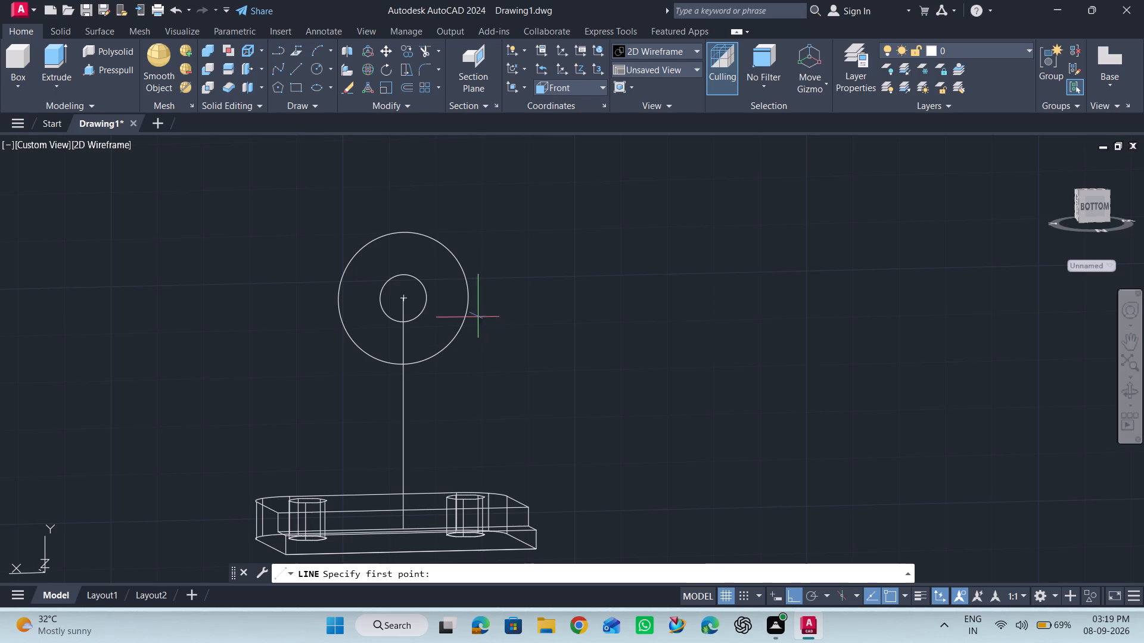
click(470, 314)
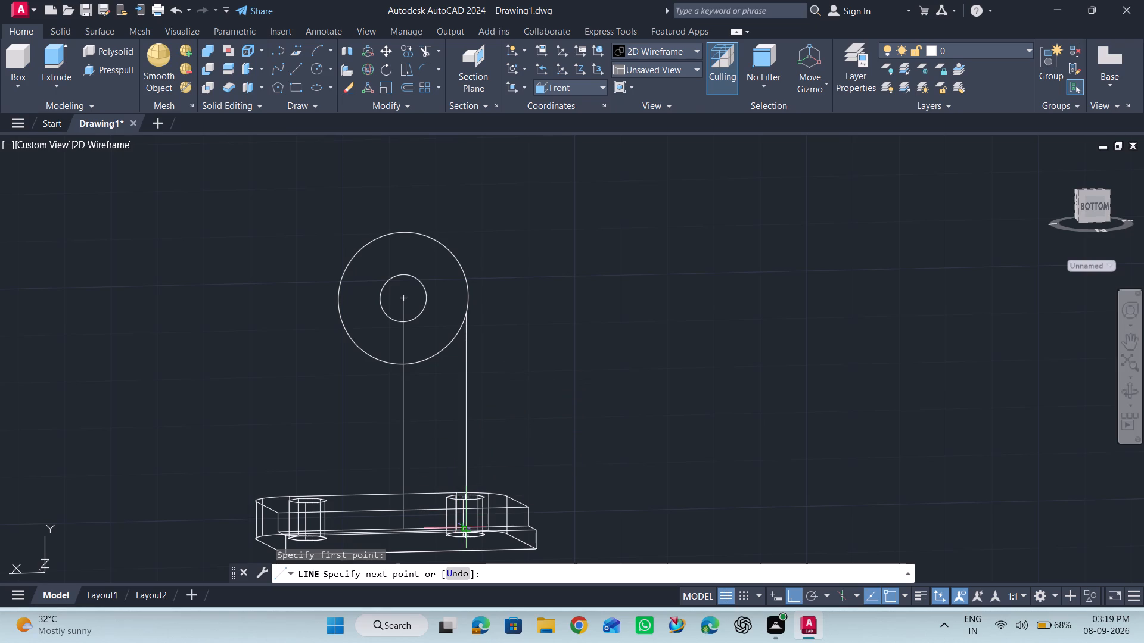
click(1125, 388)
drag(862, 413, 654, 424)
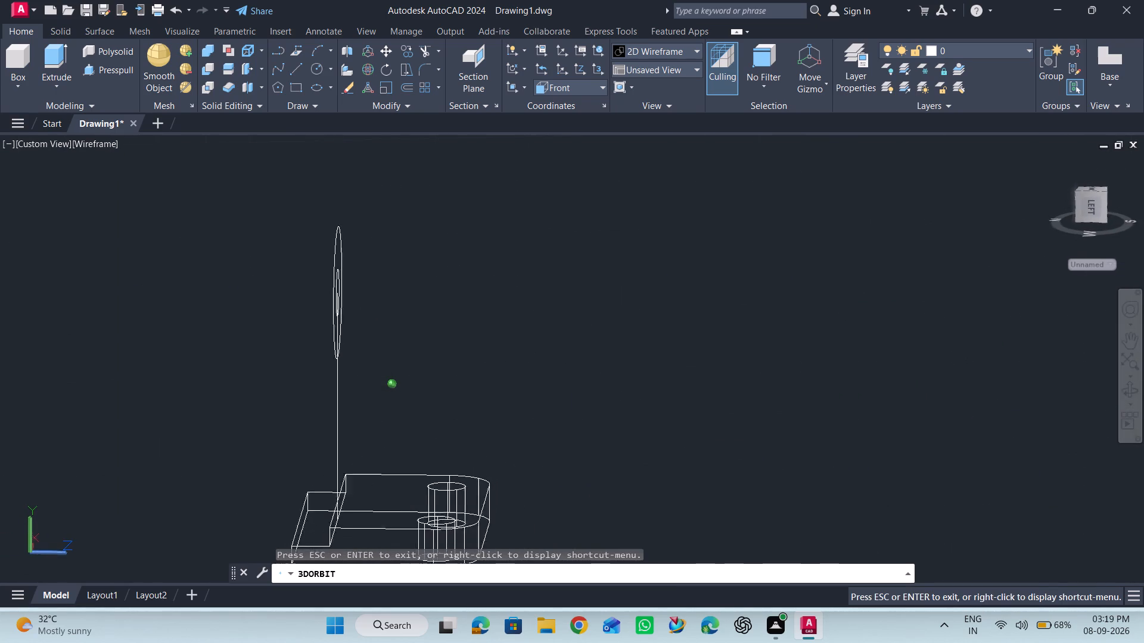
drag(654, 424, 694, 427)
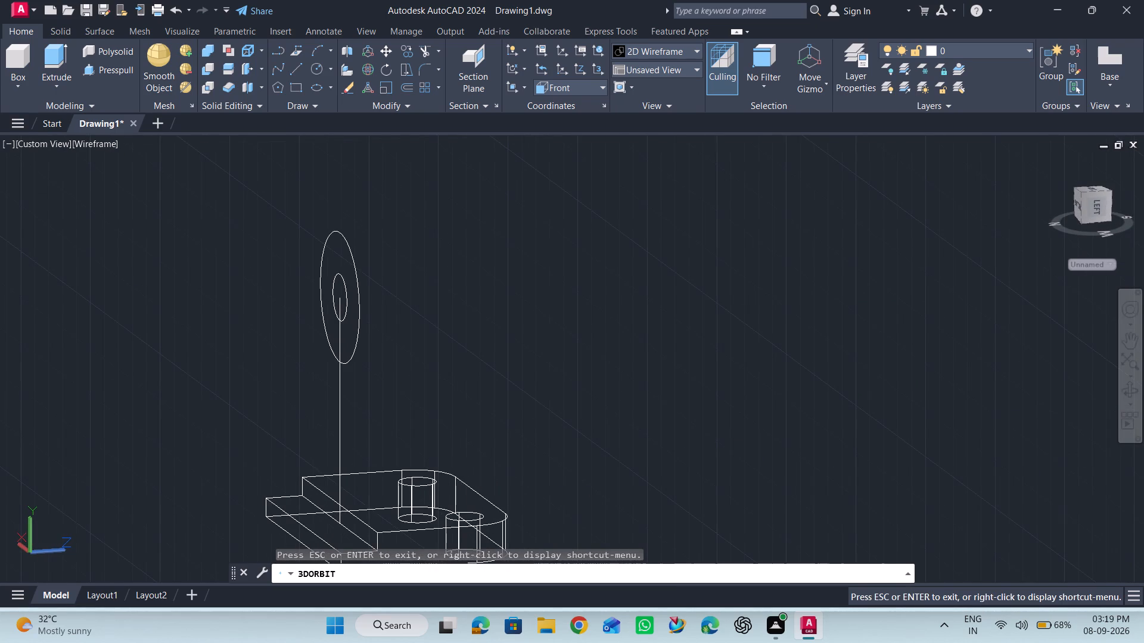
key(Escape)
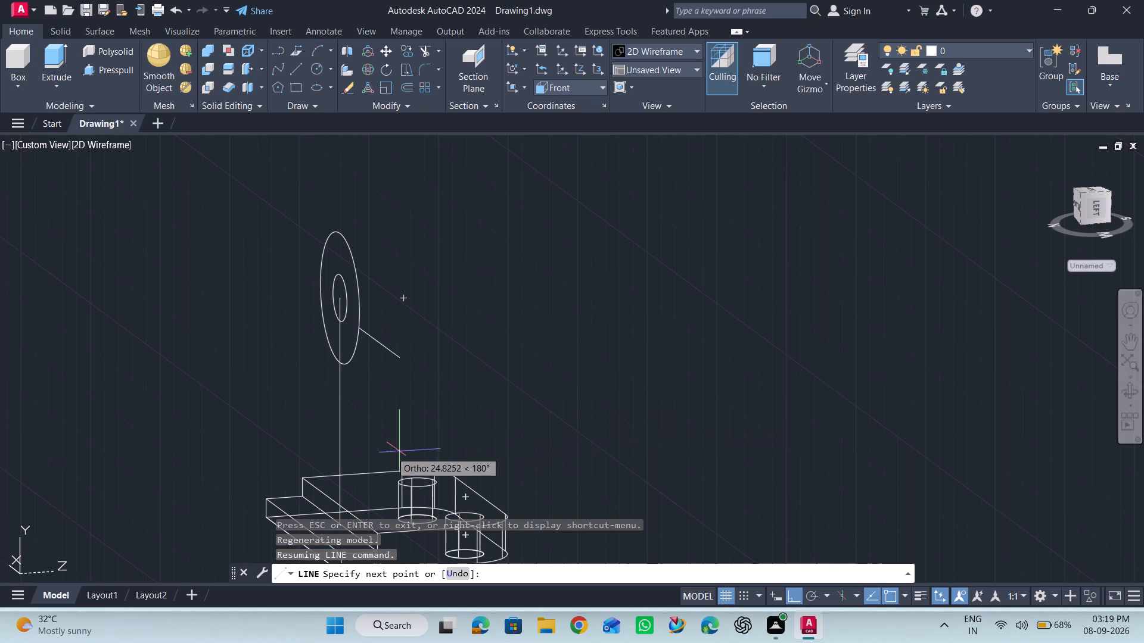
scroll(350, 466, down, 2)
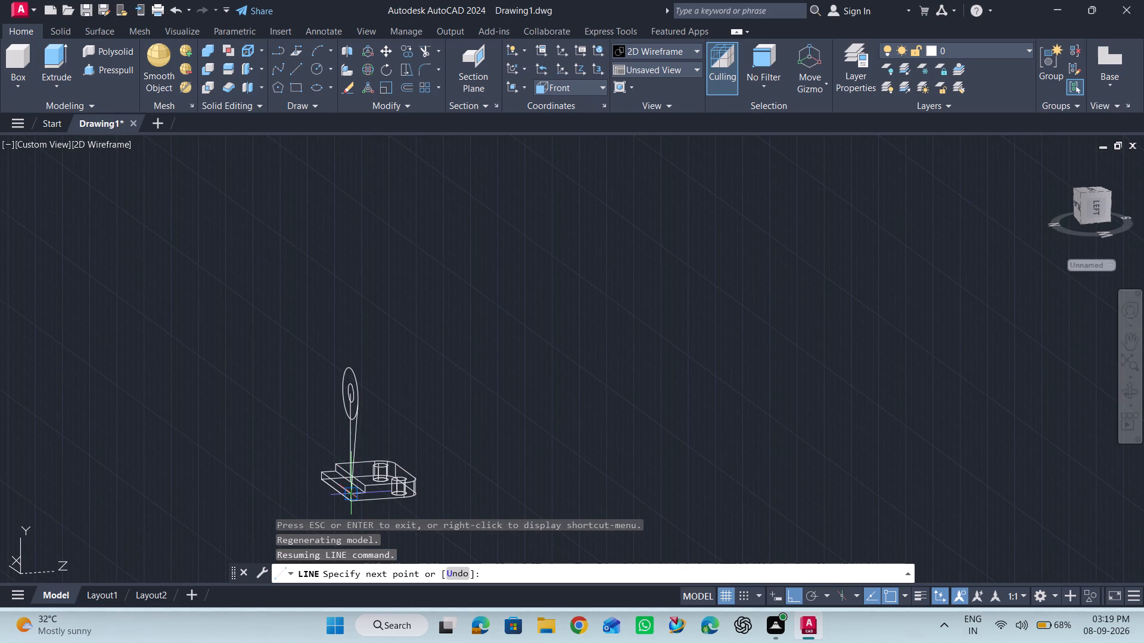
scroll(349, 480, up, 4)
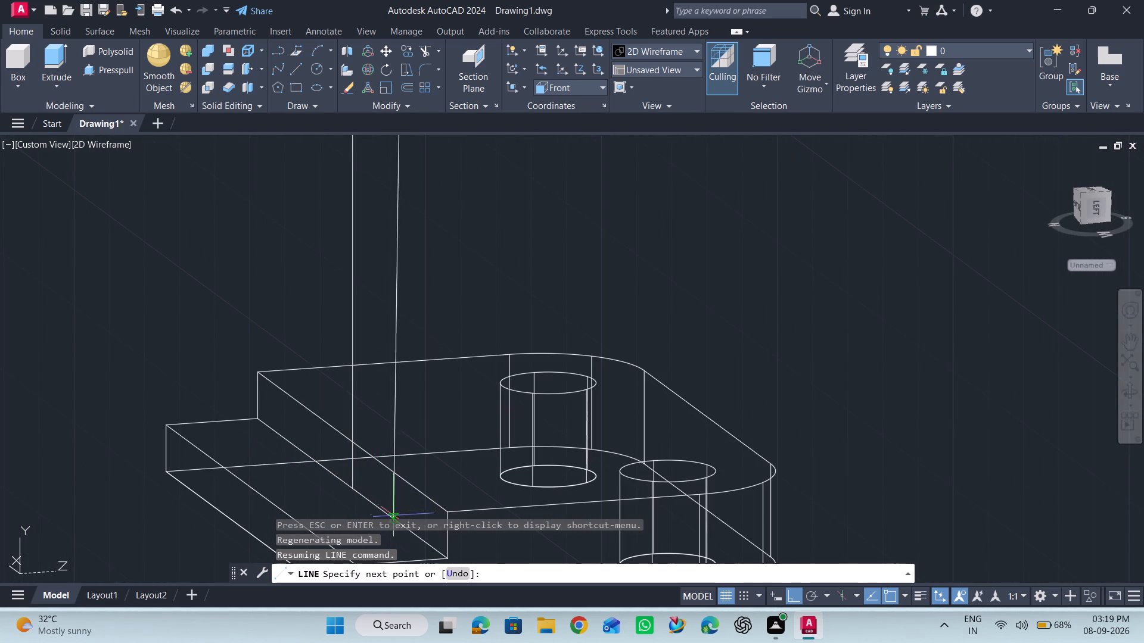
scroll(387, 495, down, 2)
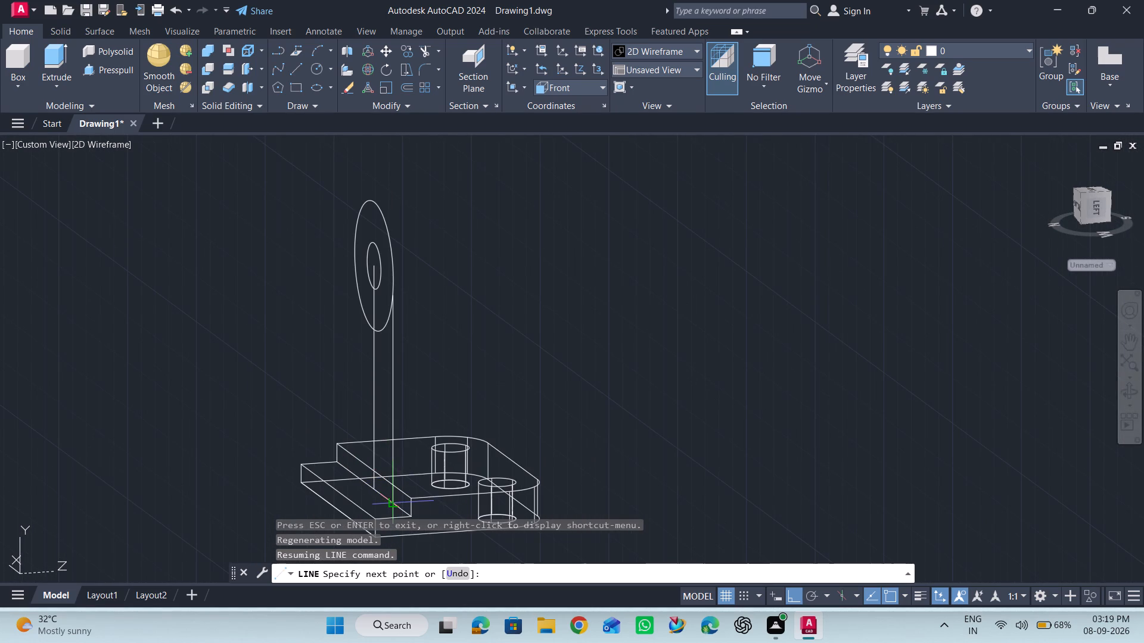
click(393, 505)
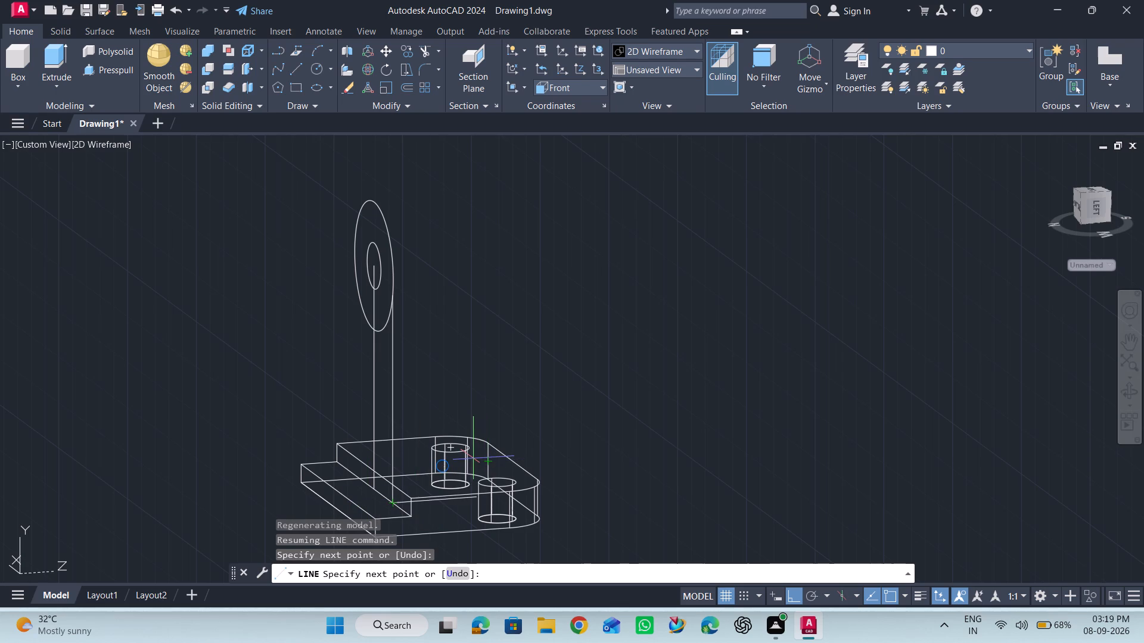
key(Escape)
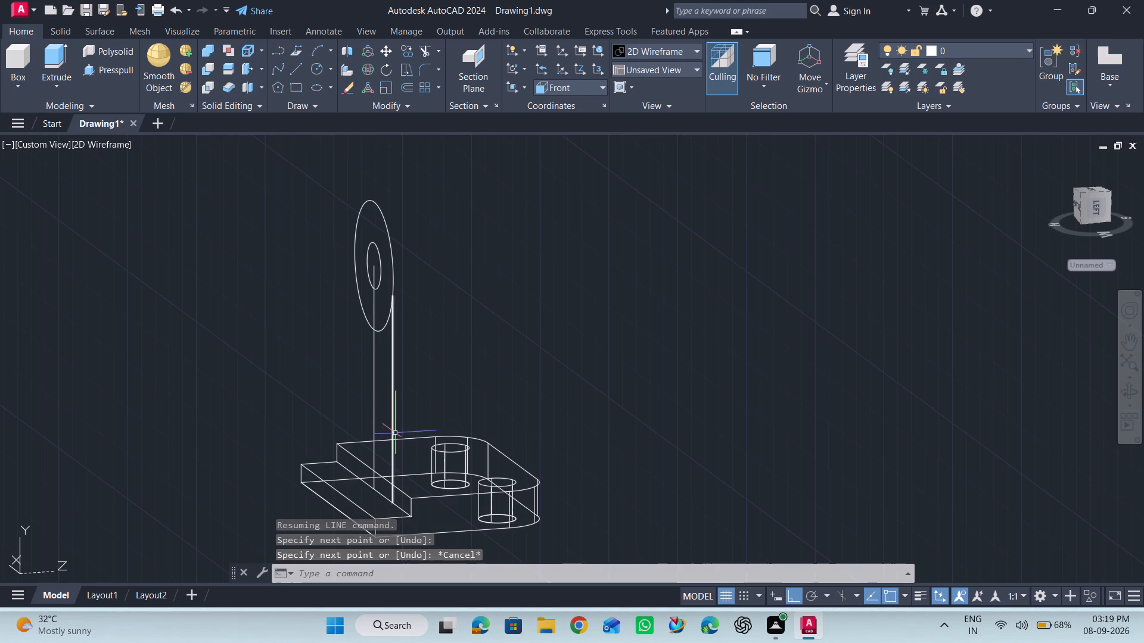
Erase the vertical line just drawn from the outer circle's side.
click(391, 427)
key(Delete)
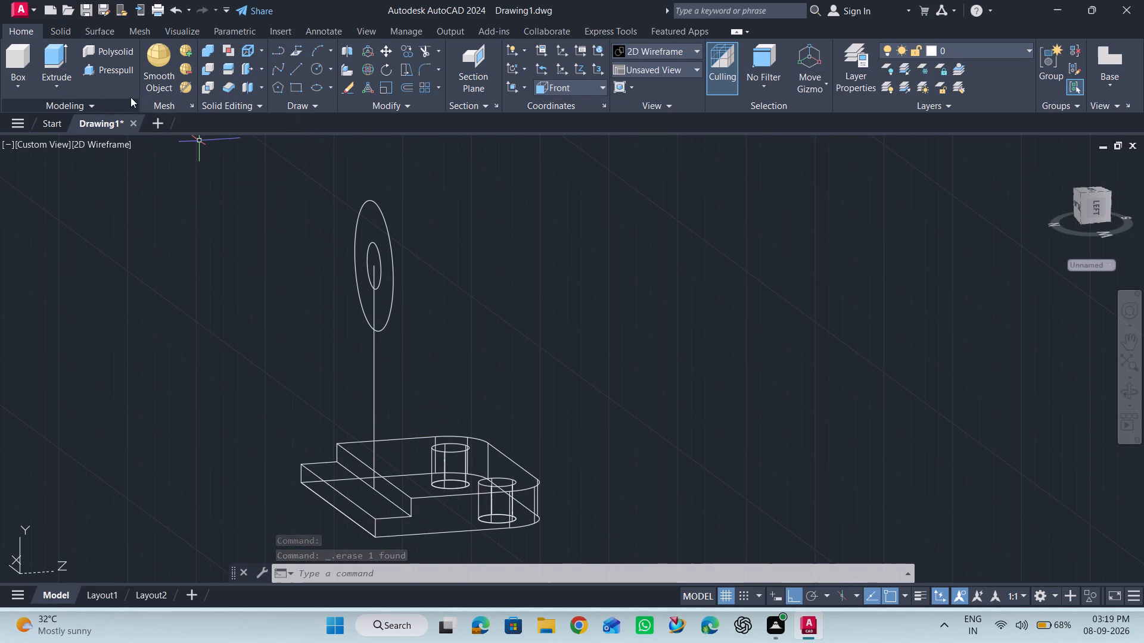
Draw a vertical line from the side of the outer circle down to the top edge of the solid's step.
click(292, 71)
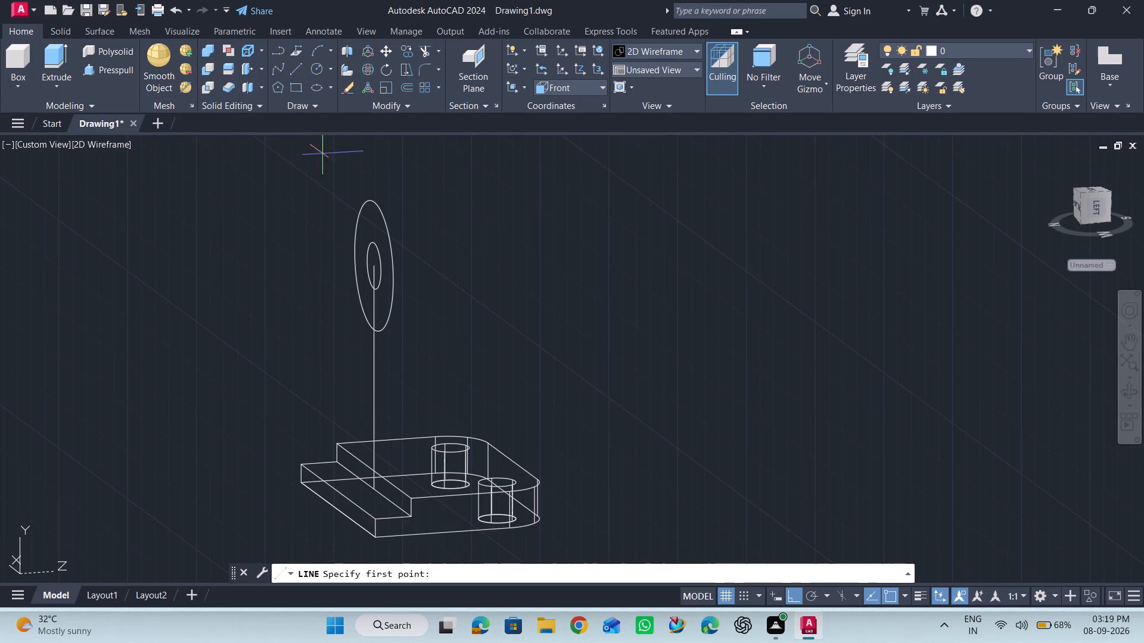
click(392, 294)
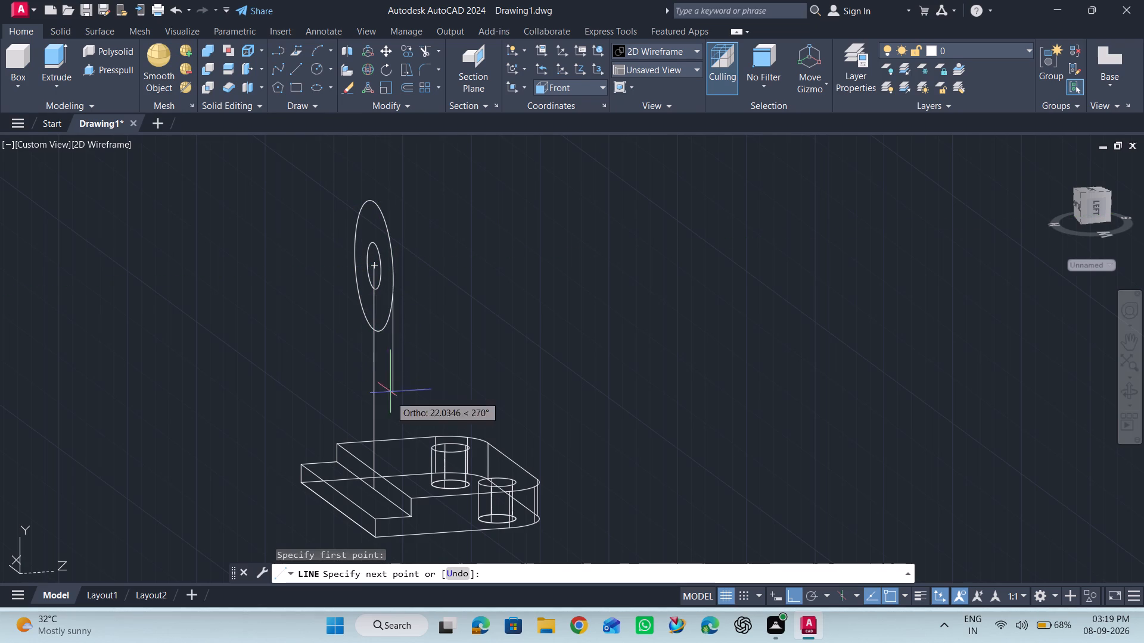
click(388, 483)
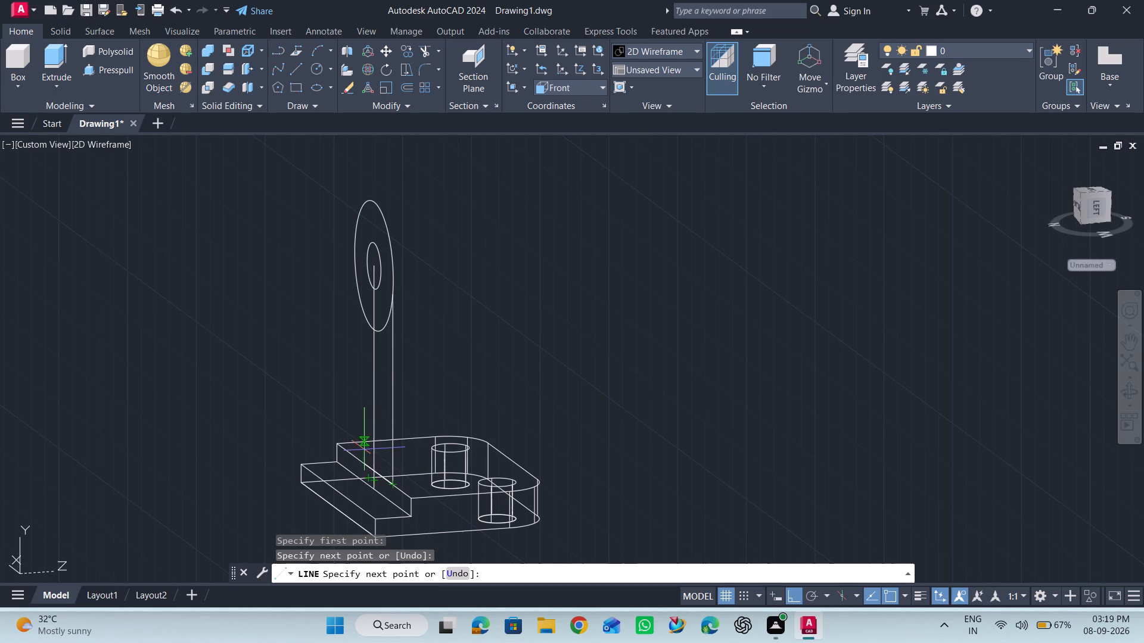
scroll(364, 449, up, 2)
scroll(360, 448, down, 1)
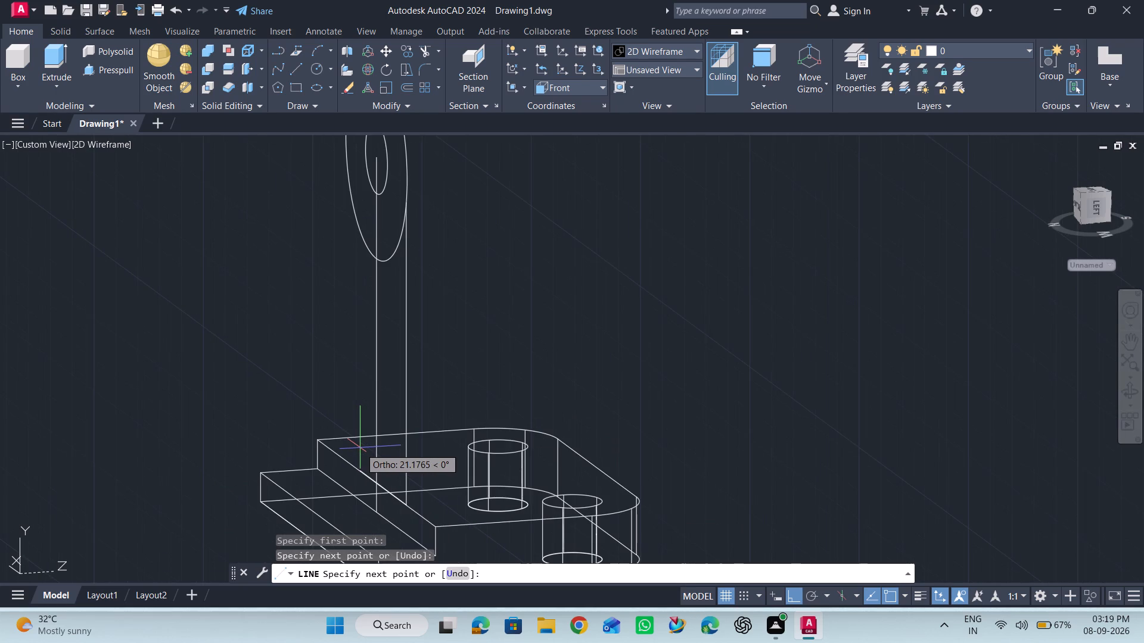
scroll(360, 448, down, 1)
key(space)
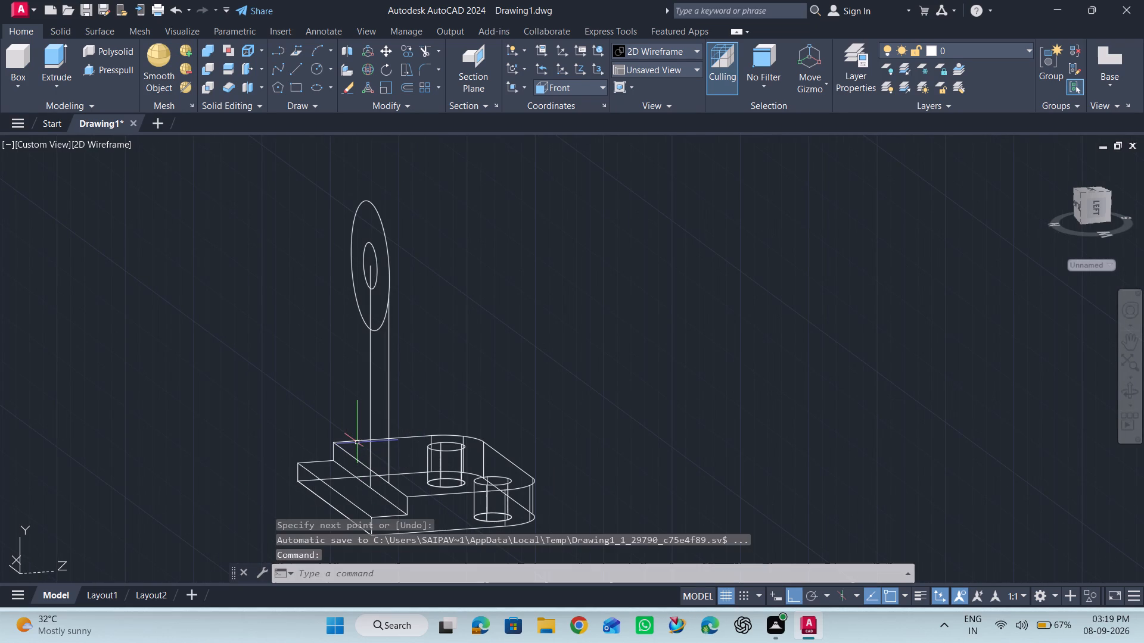
Draw a construction line from the side line's top end across both circles, extending past the outer circle's opposite side.
click(1121, 397)
drag(702, 477, 763, 460)
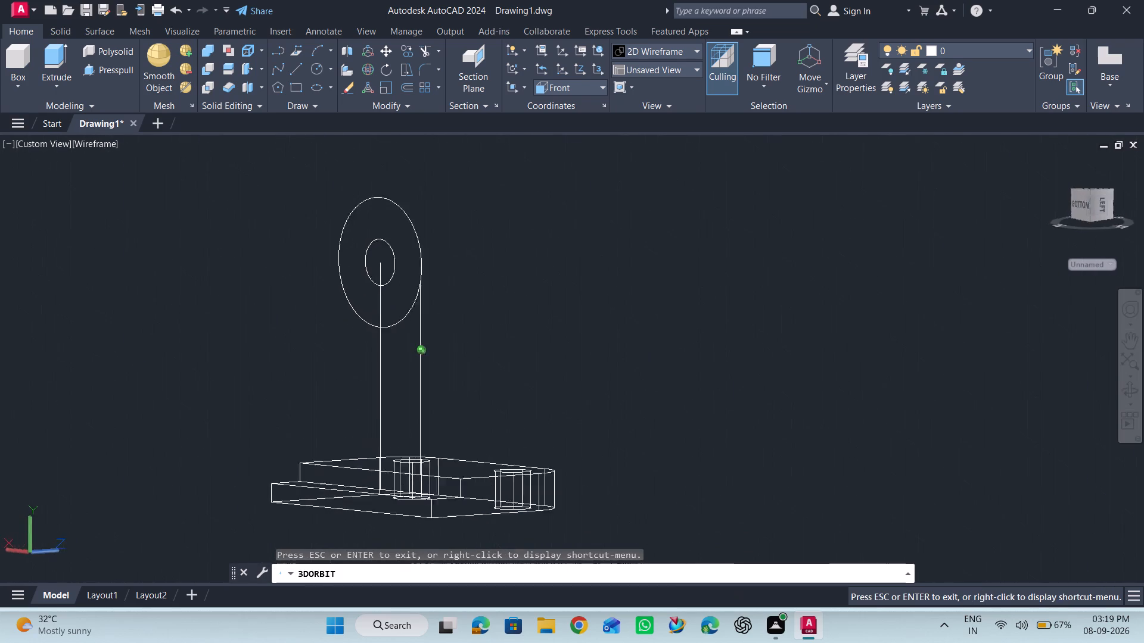
drag(763, 460, 959, 491)
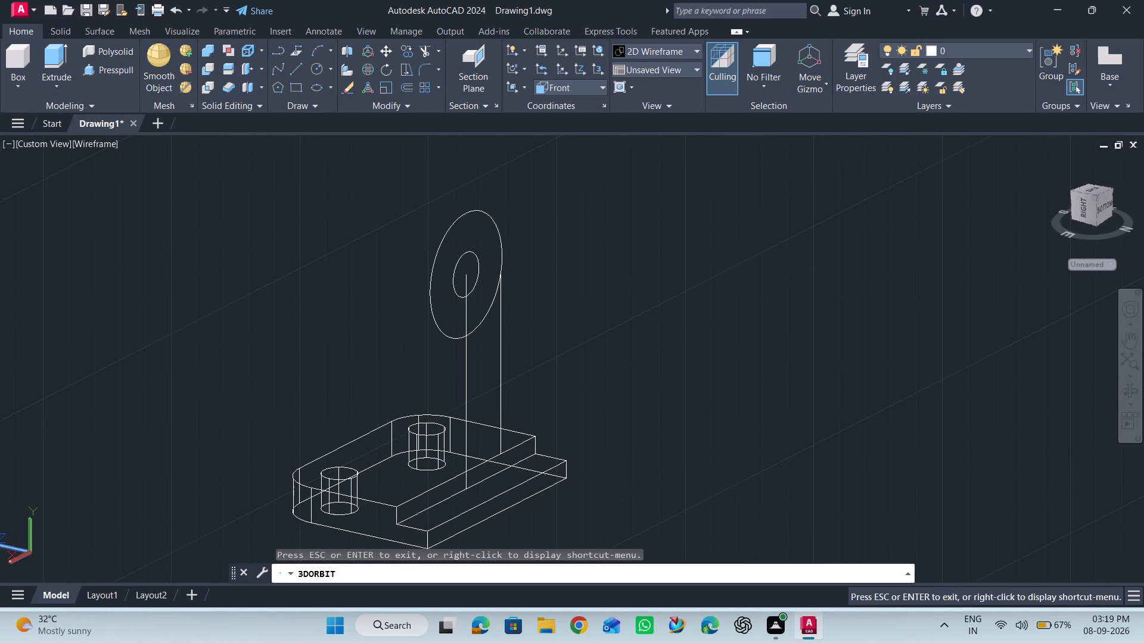
key(Escape)
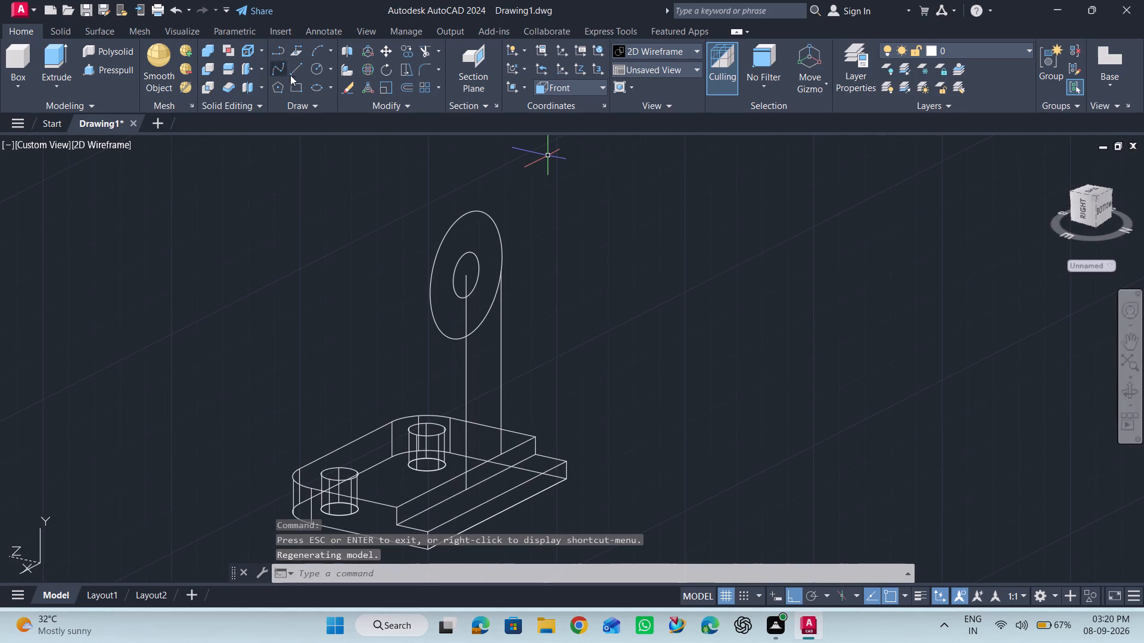
click(293, 73)
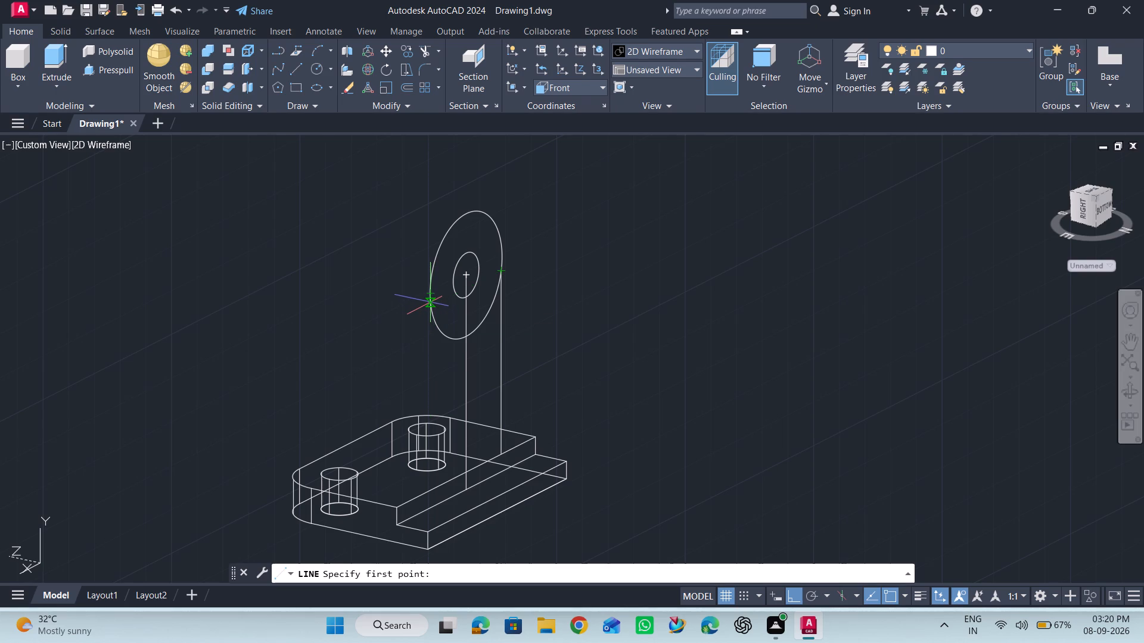
click(500, 271)
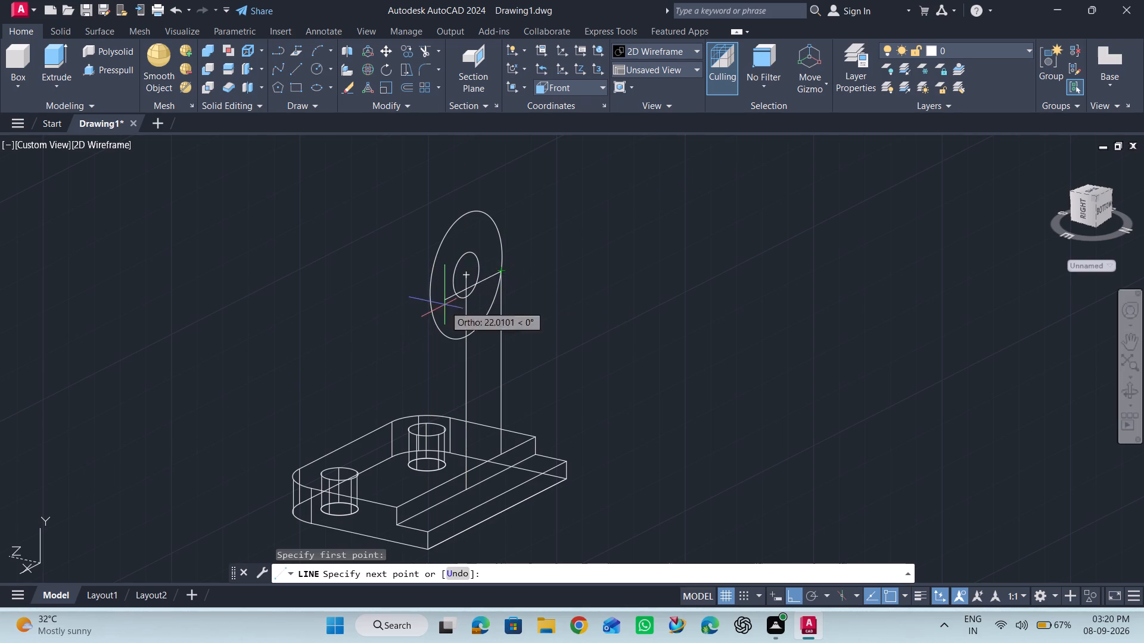
click(408, 321)
key(space)
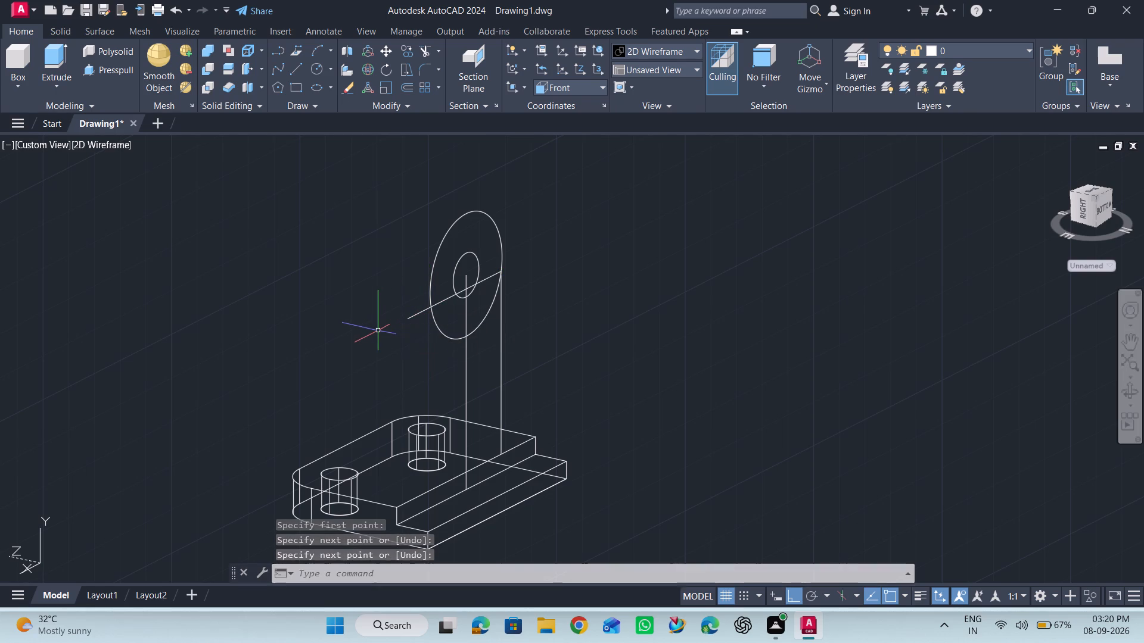
Draw a second vertical line from the construction line's crossing with the outer circle down to the step's top edge.
key(space)
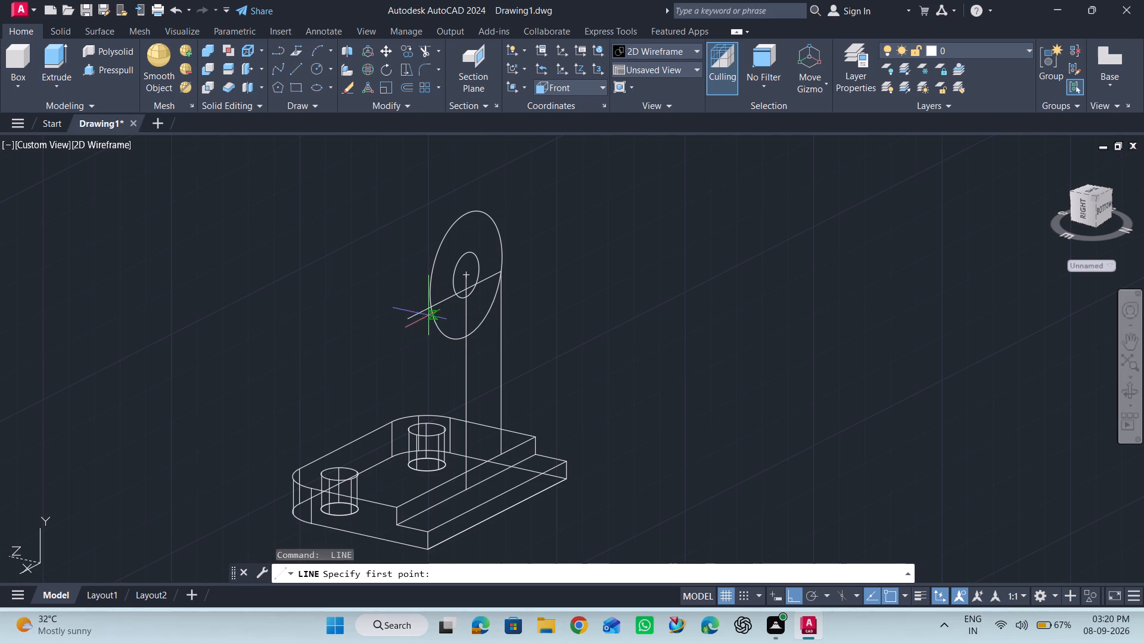
click(433, 306)
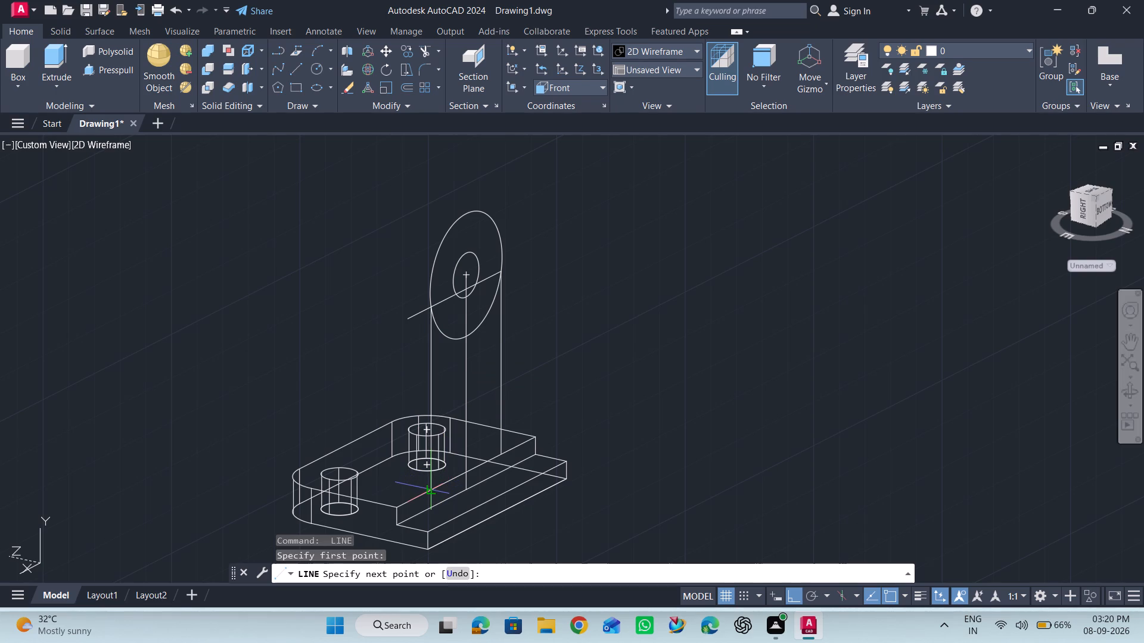
scroll(429, 488, up, 3)
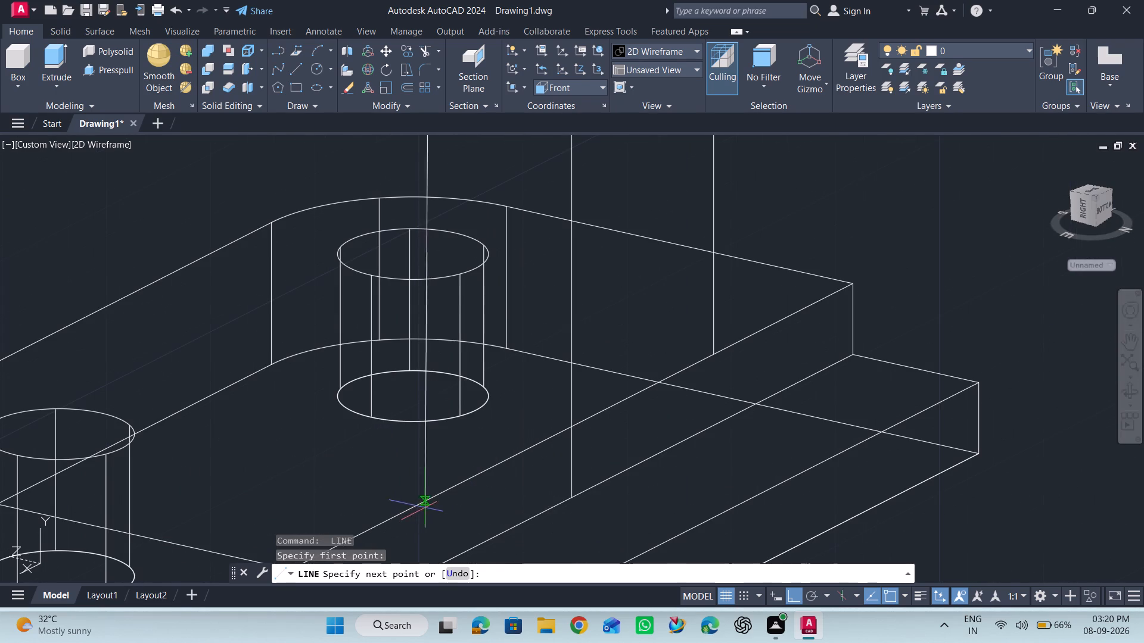
click(428, 498)
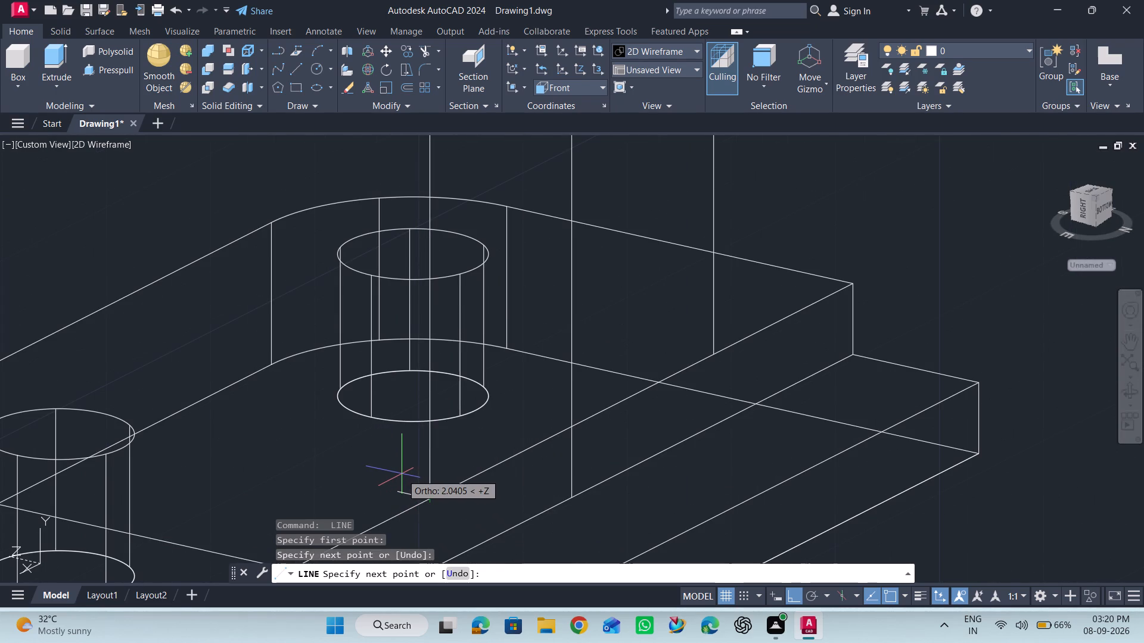
key(space)
scroll(357, 471, down, 3)
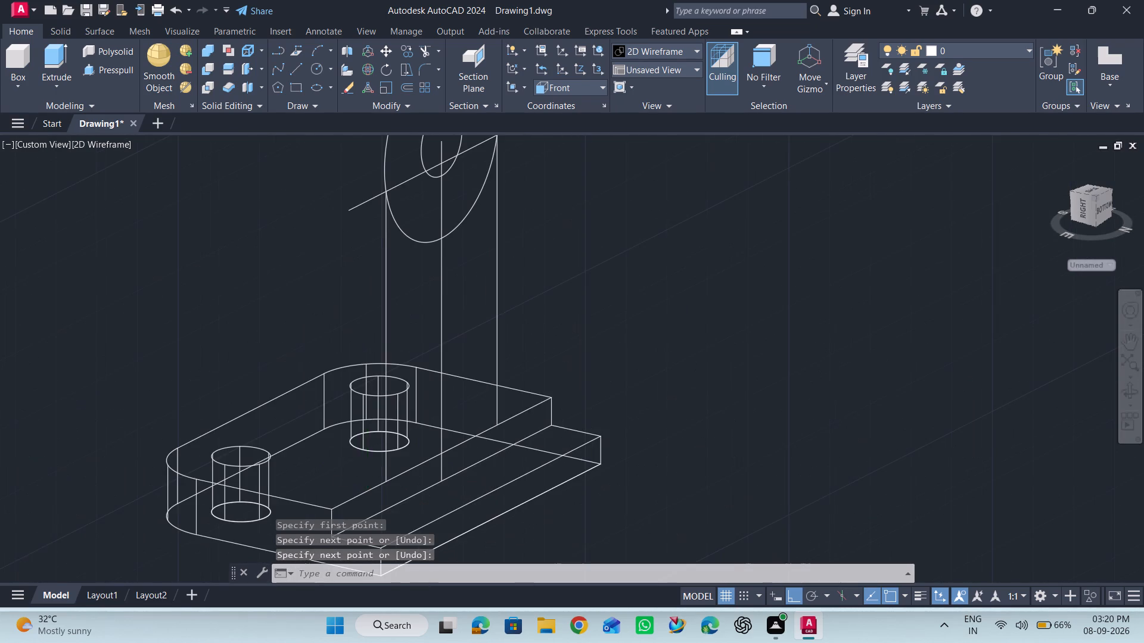
Erase the construction line running across the two circles.
click(397, 285)
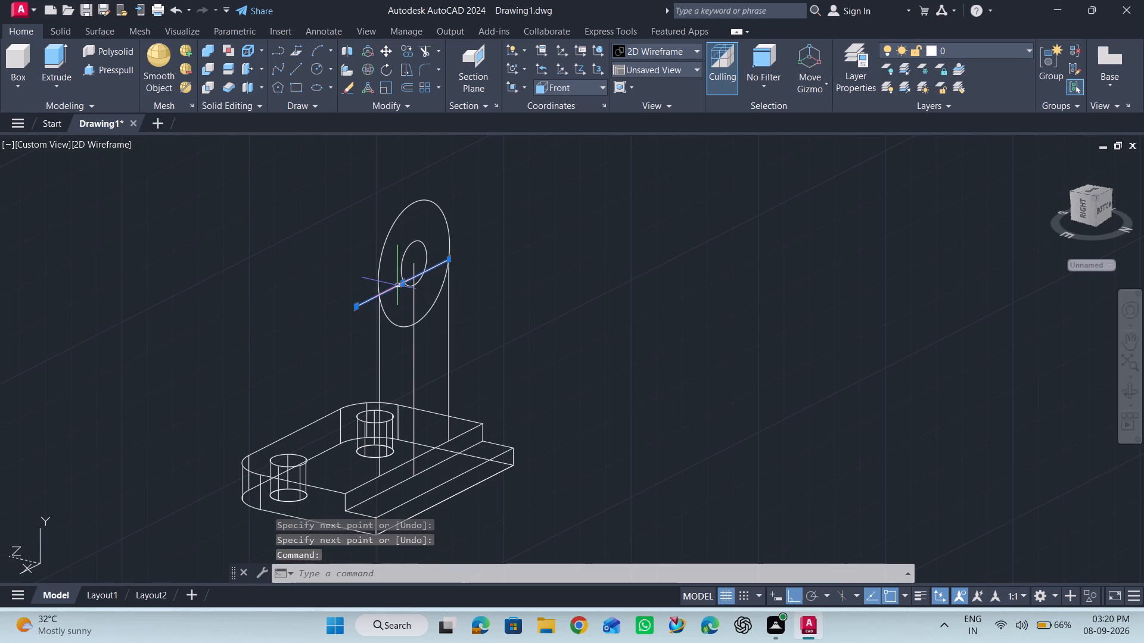
key(Delete)
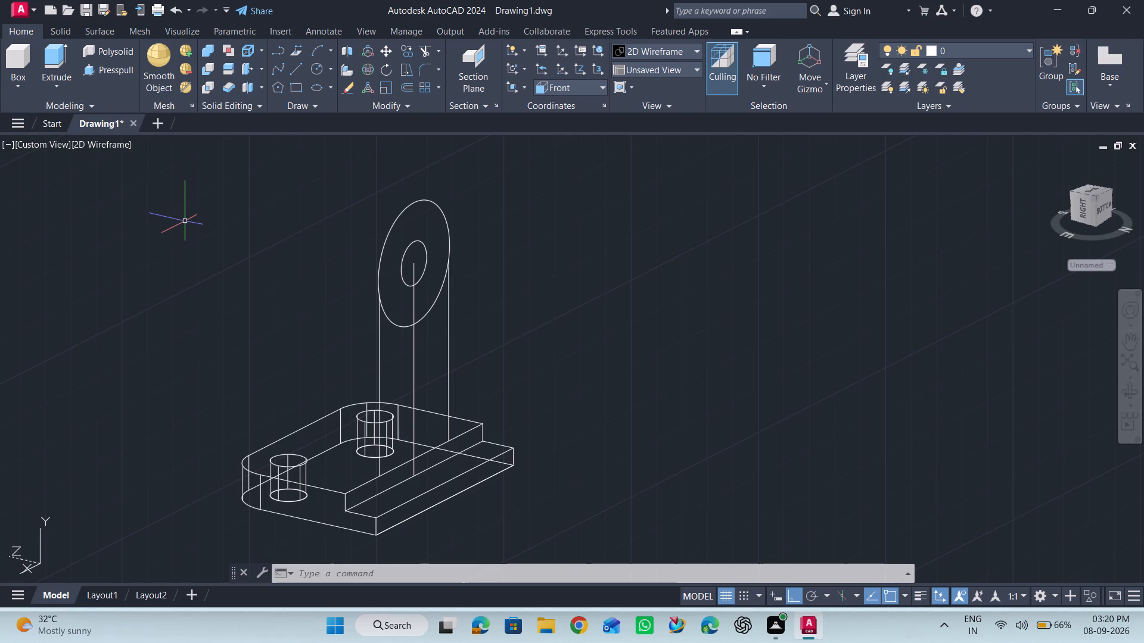
Draw a line along the step's top edge joining the lower ends of the two vertical side lines.
scroll(181, 238, down, 1)
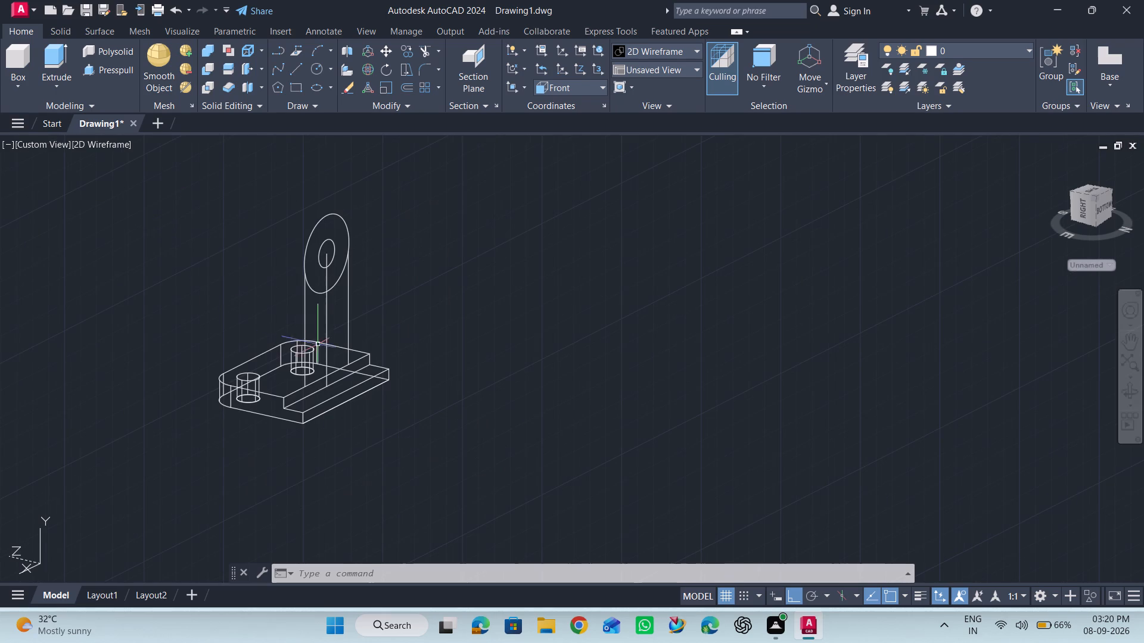
scroll(321, 352, up, 1)
scroll(271, 374, up, 1)
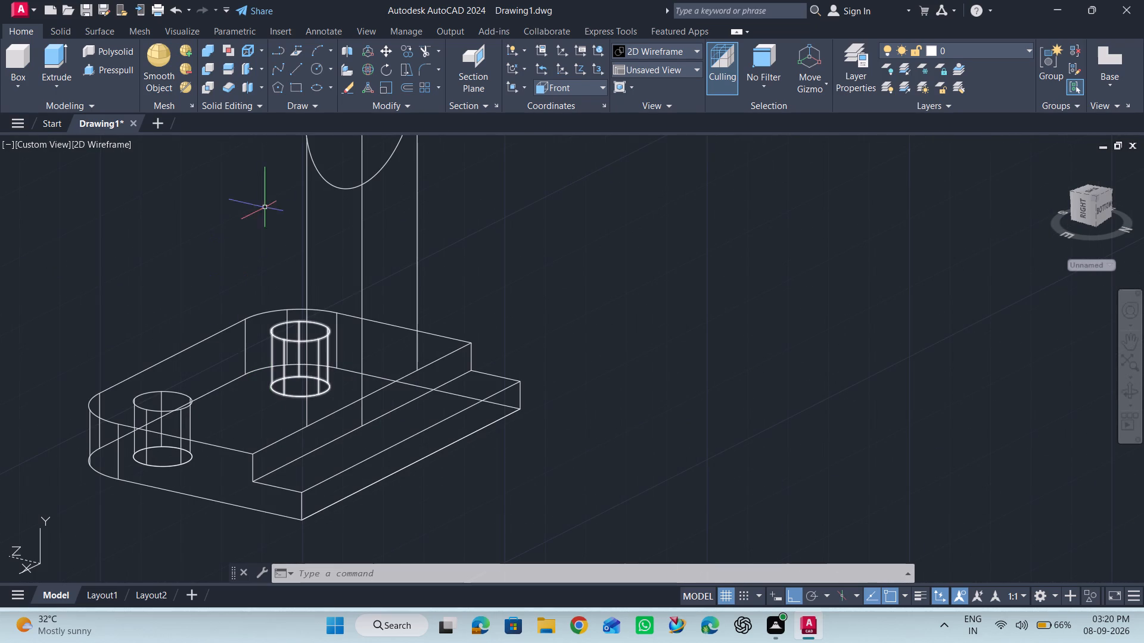
scroll(267, 280, down, 2)
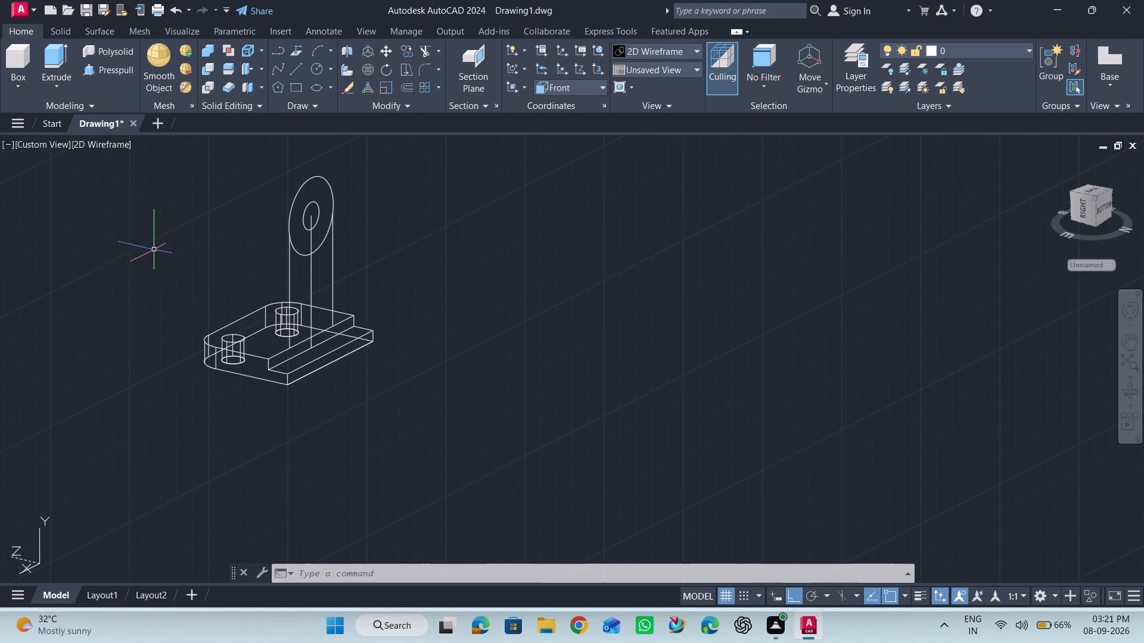
scroll(90, 233, up, 1)
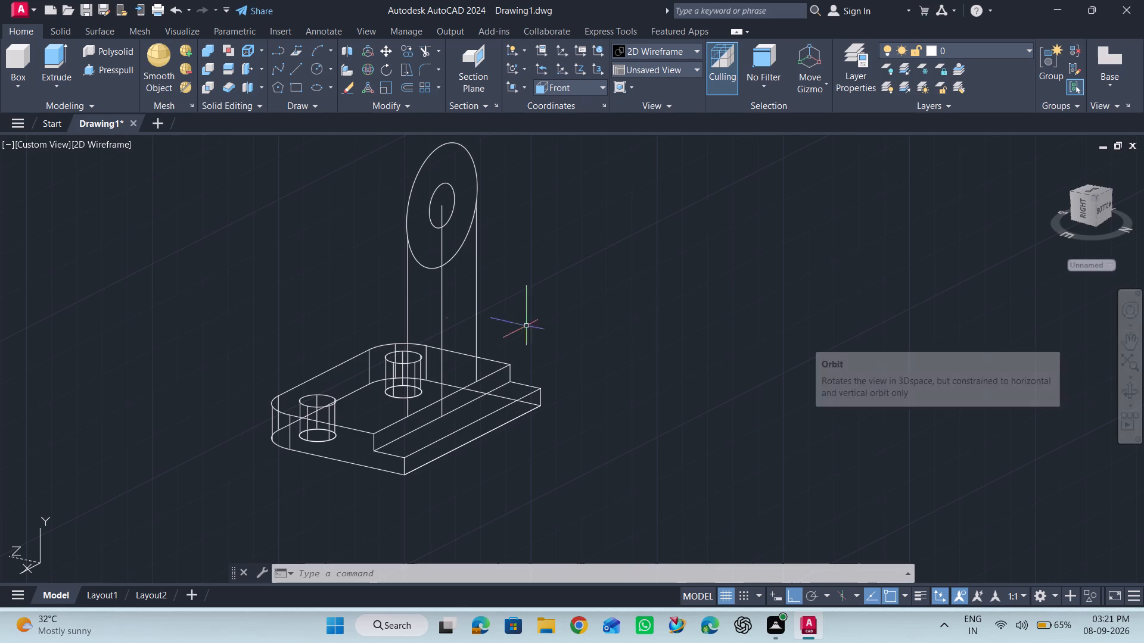
click(297, 70)
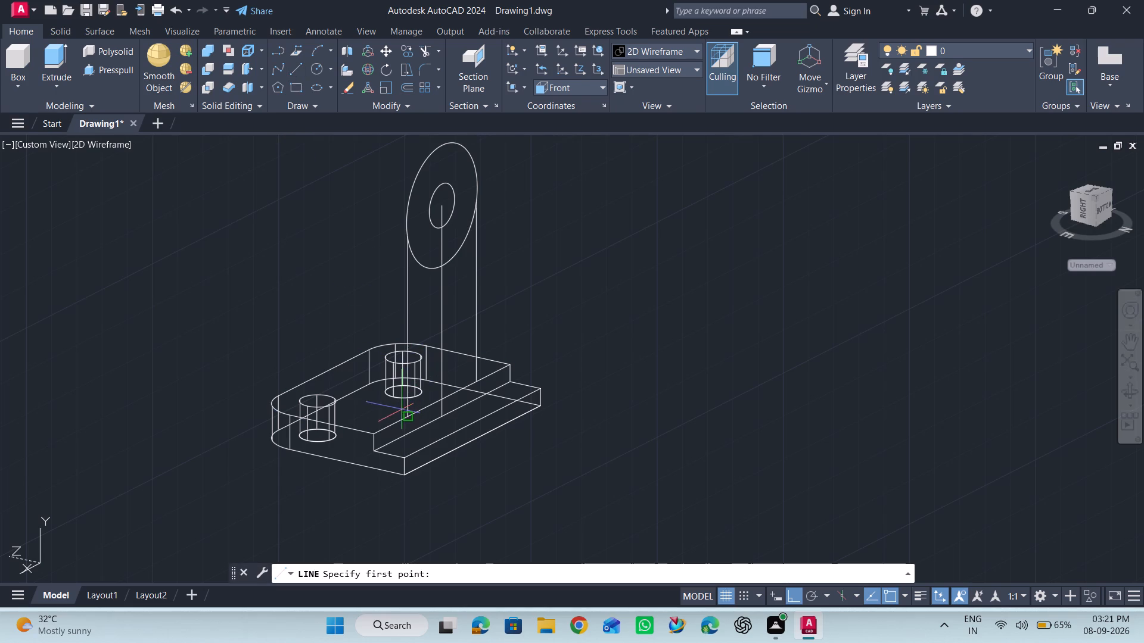
click(409, 414)
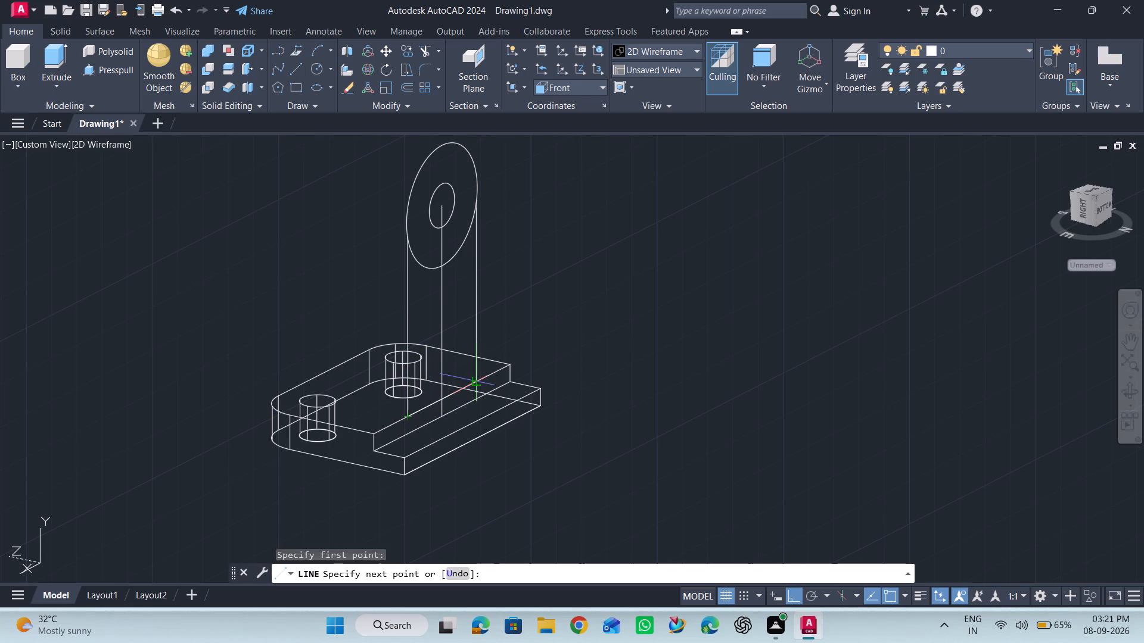
click(478, 378)
key(space)
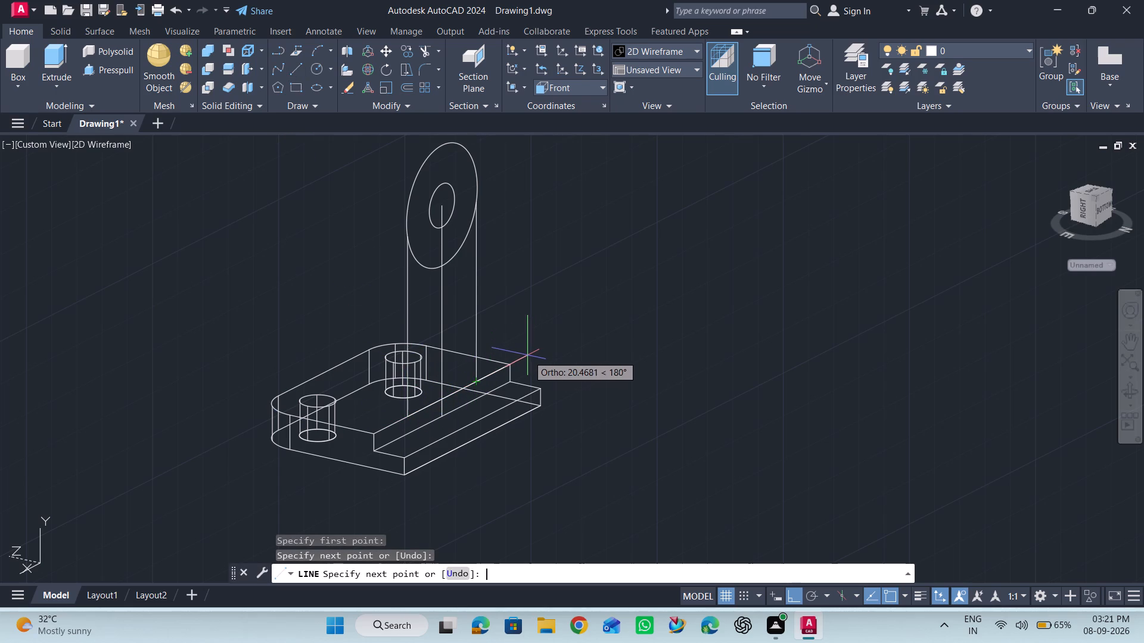
Erase the vertical centre line running from the circles' centre down to the base.
click(440, 302)
key(Delete)
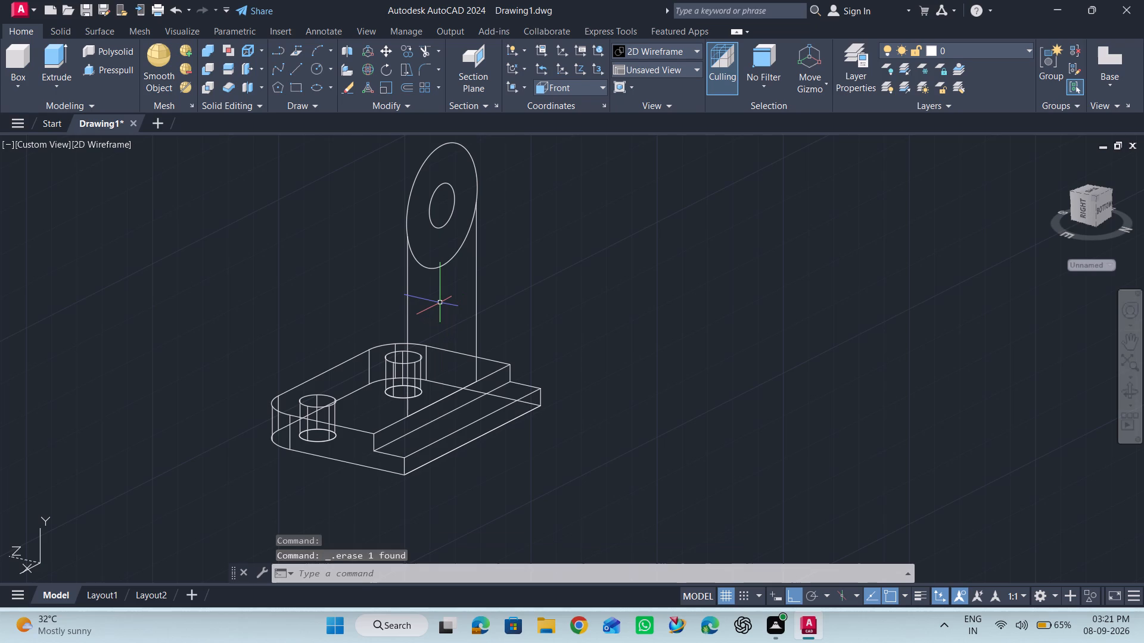
Presspull the two vertical side lines and the bottom connecting line together by 8, toward the base's hole cylinders.
click(409, 291)
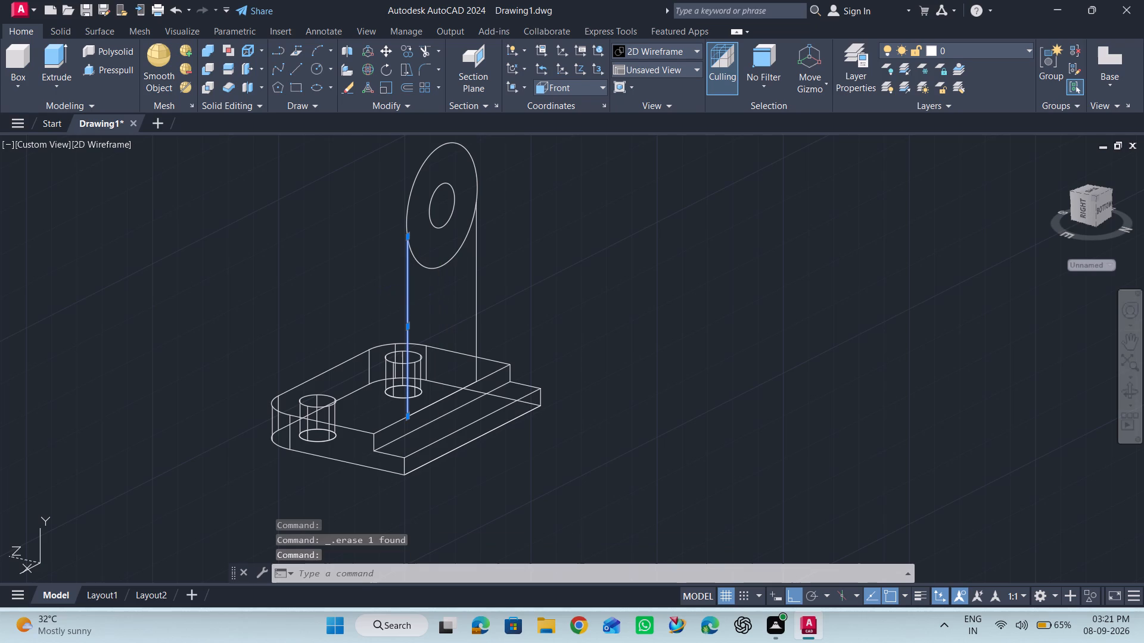
click(477, 299)
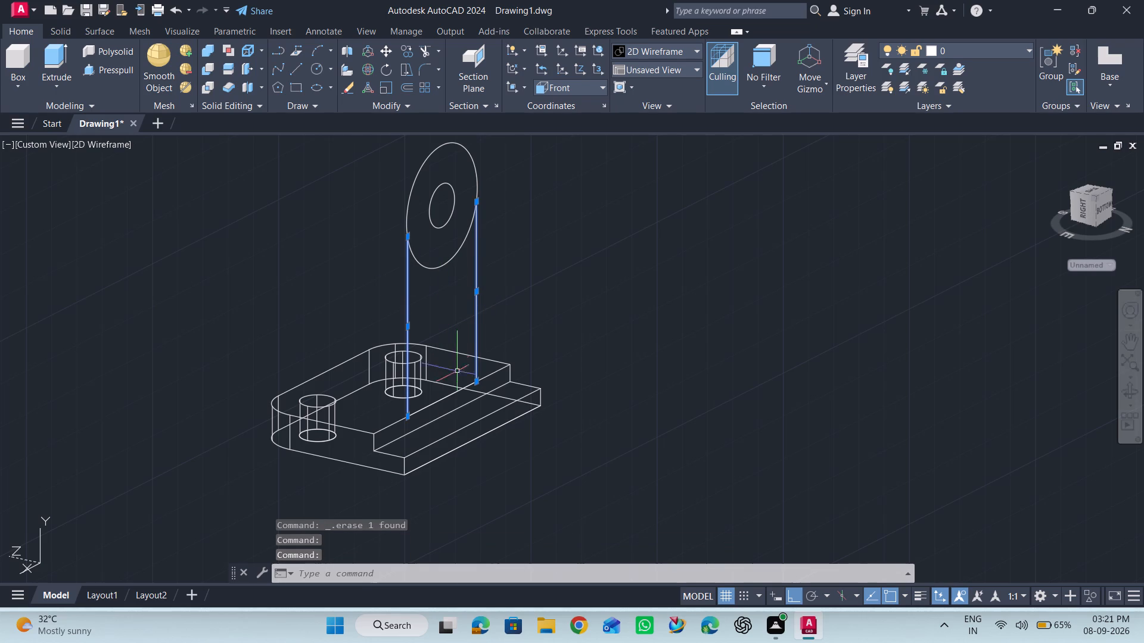
click(453, 392)
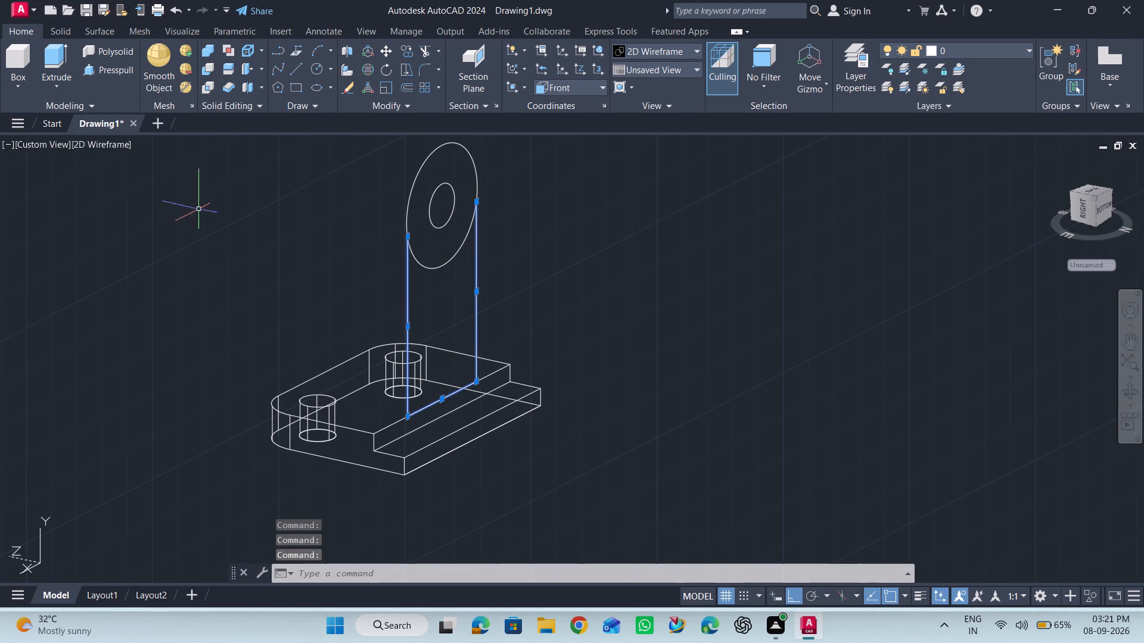
click(102, 71)
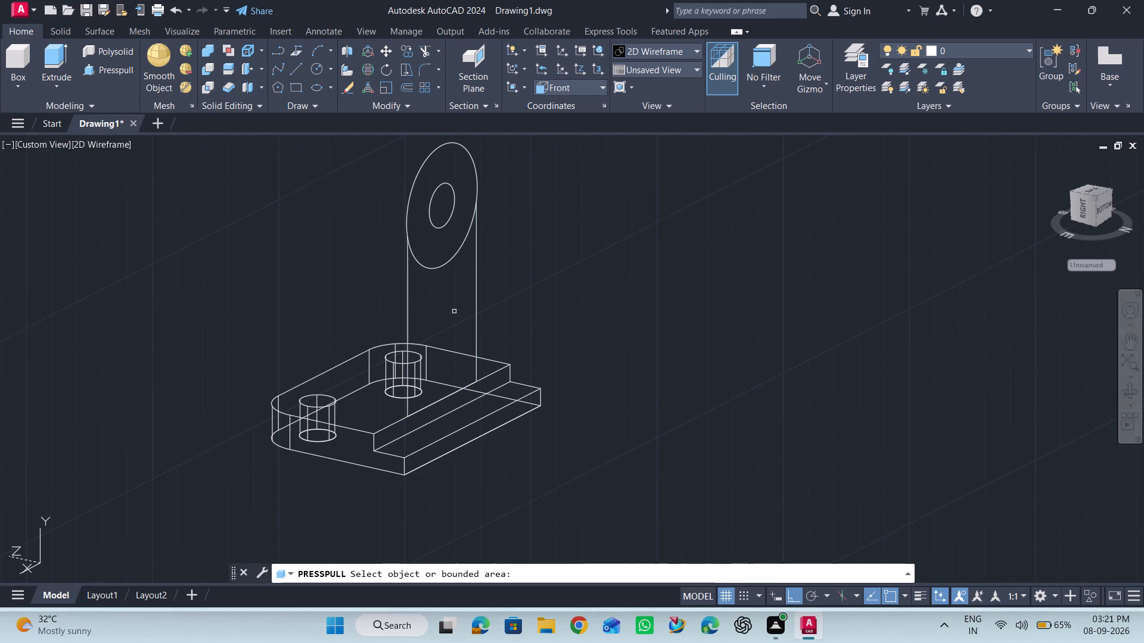
click(479, 295)
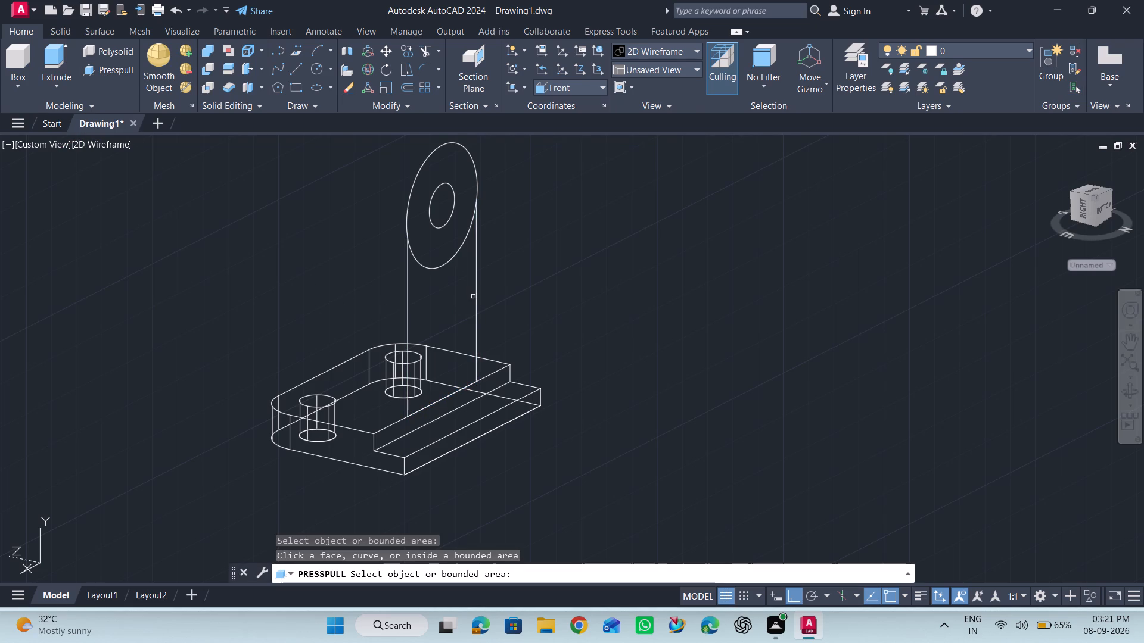
click(478, 299)
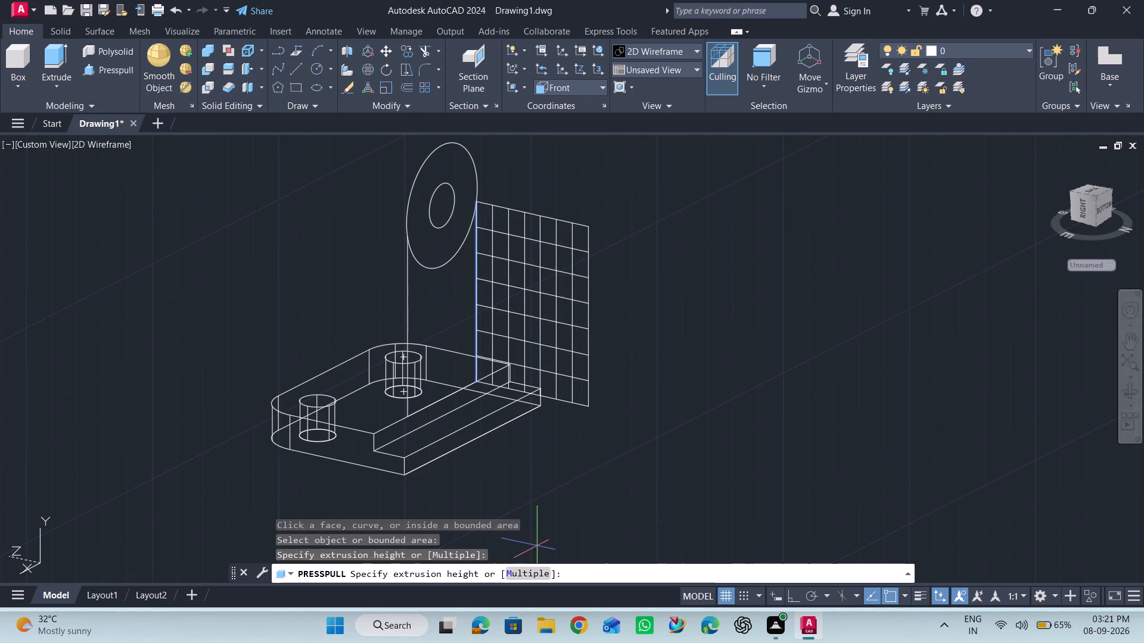
click(528, 572)
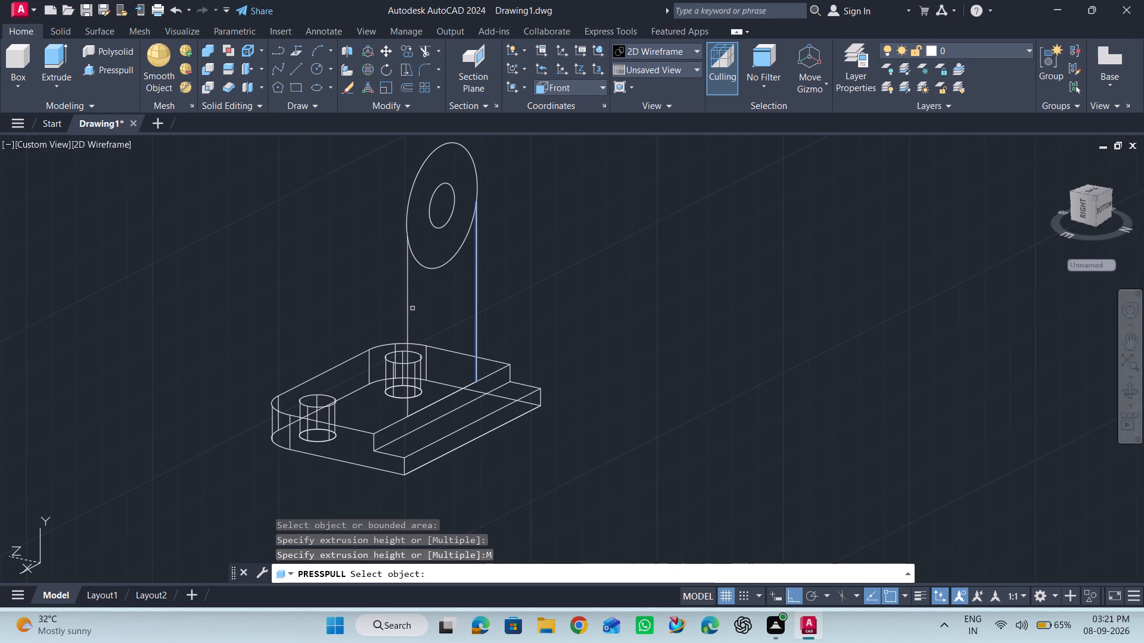
click(408, 309)
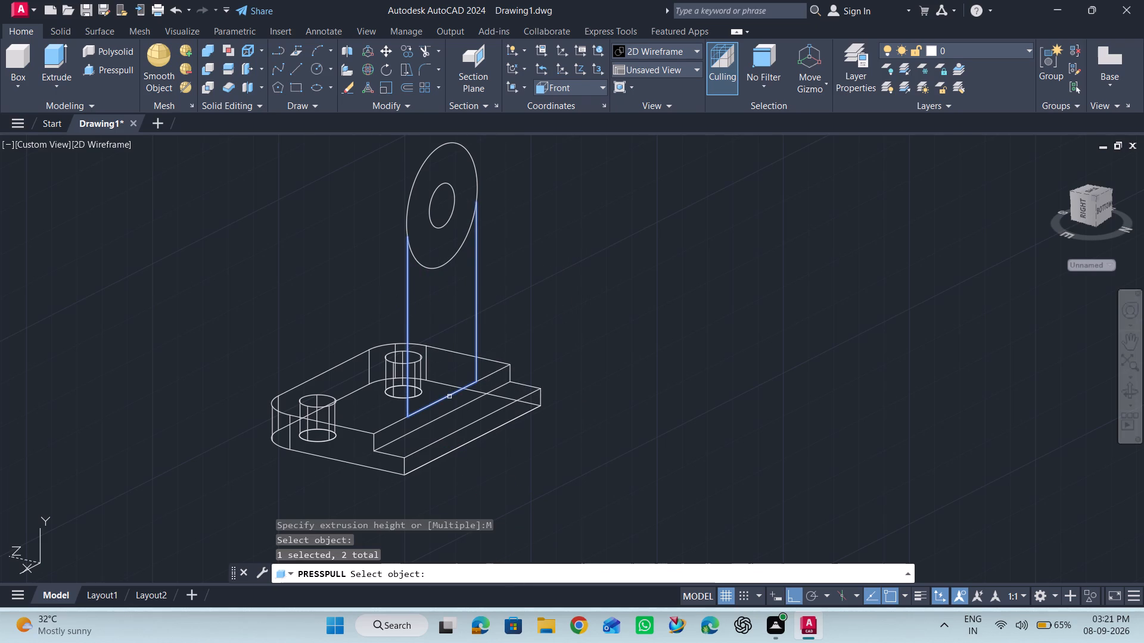
click(449, 397)
key(Return)
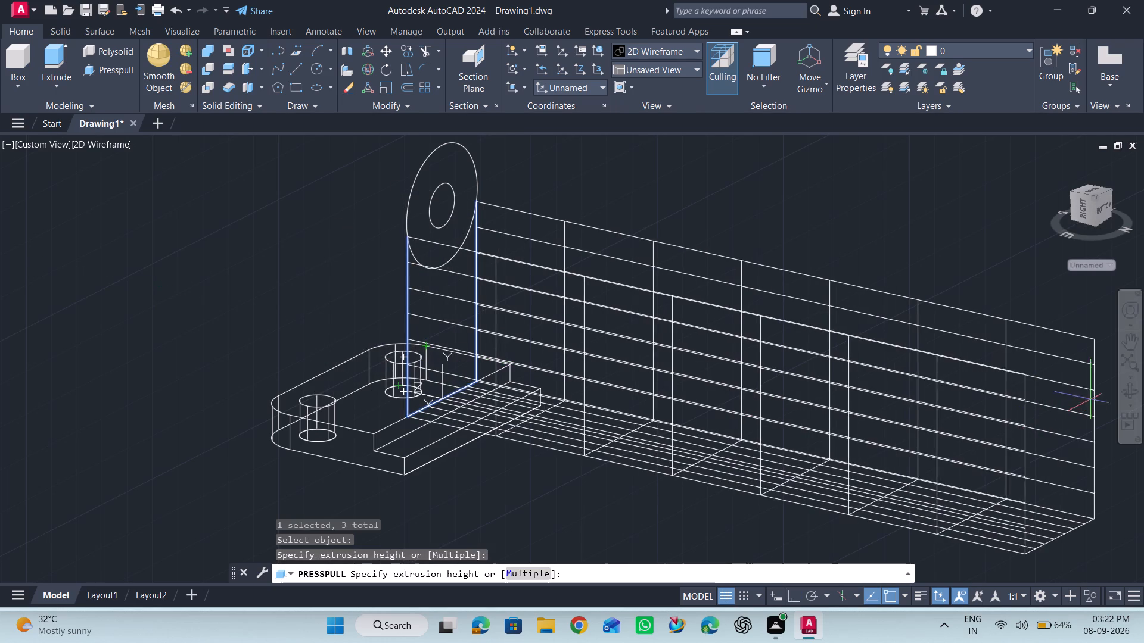
click(1123, 388)
drag(494, 433, 585, 435)
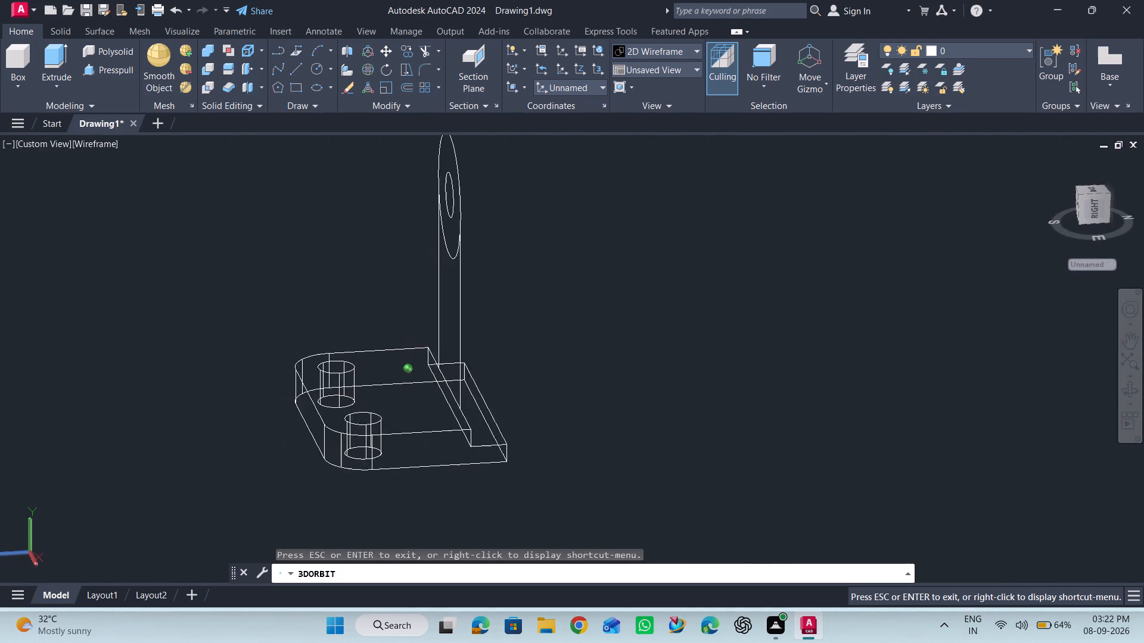
drag(585, 435, 599, 440)
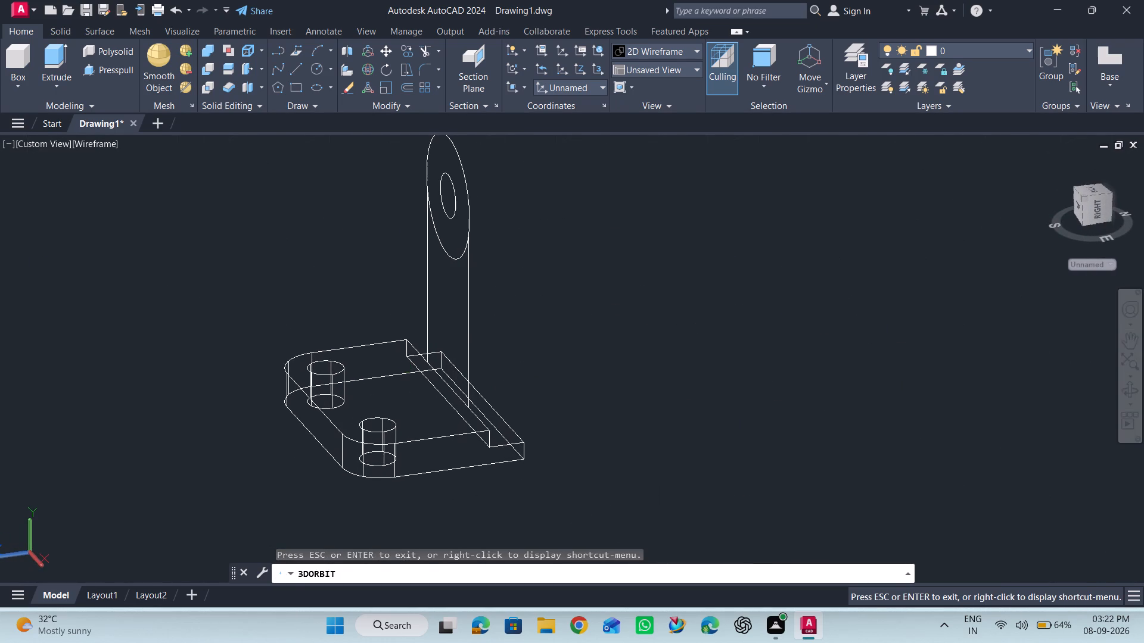
key(Escape)
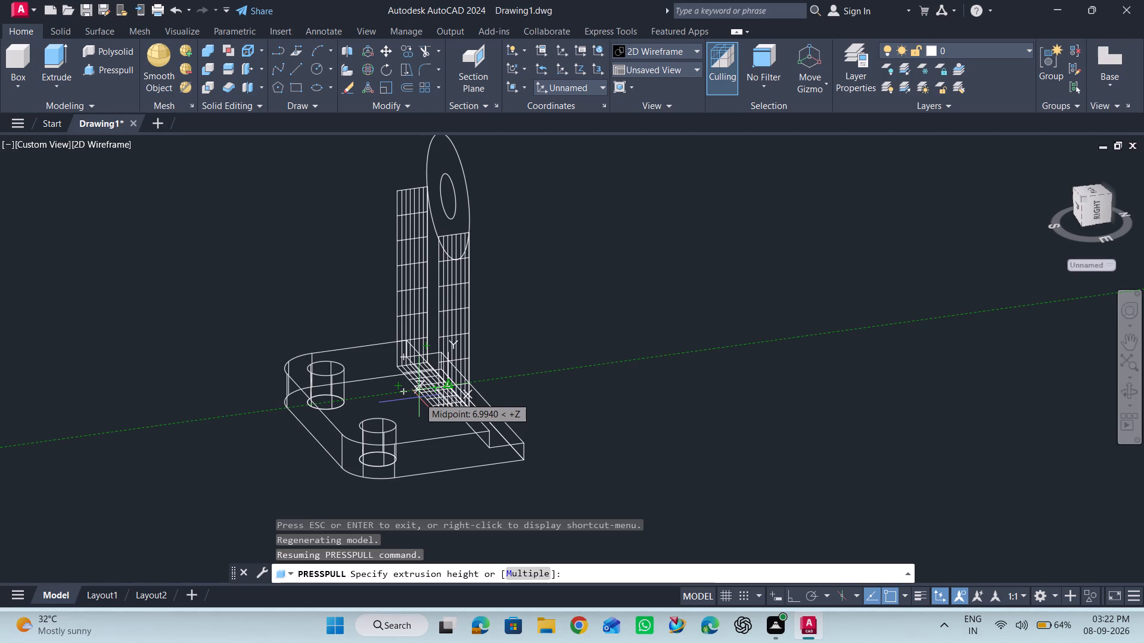
key(8)
key(Return)
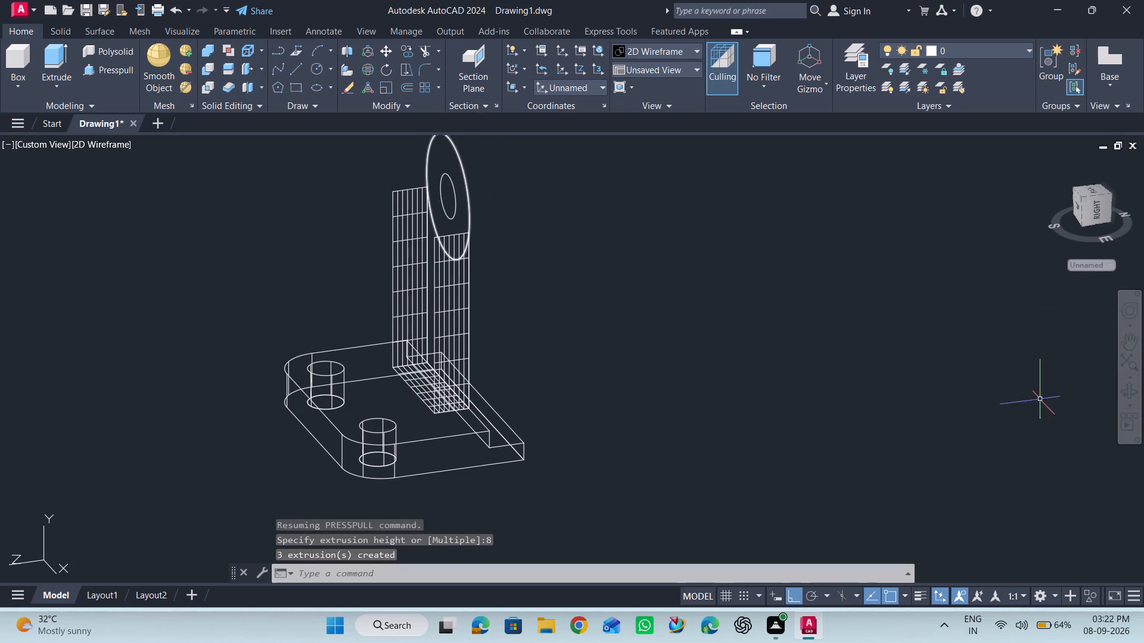
Presspull the outer and inner concentric circles together, extending toward the same side as the extruded side lines.
click(1128, 393)
drag(892, 377, 810, 376)
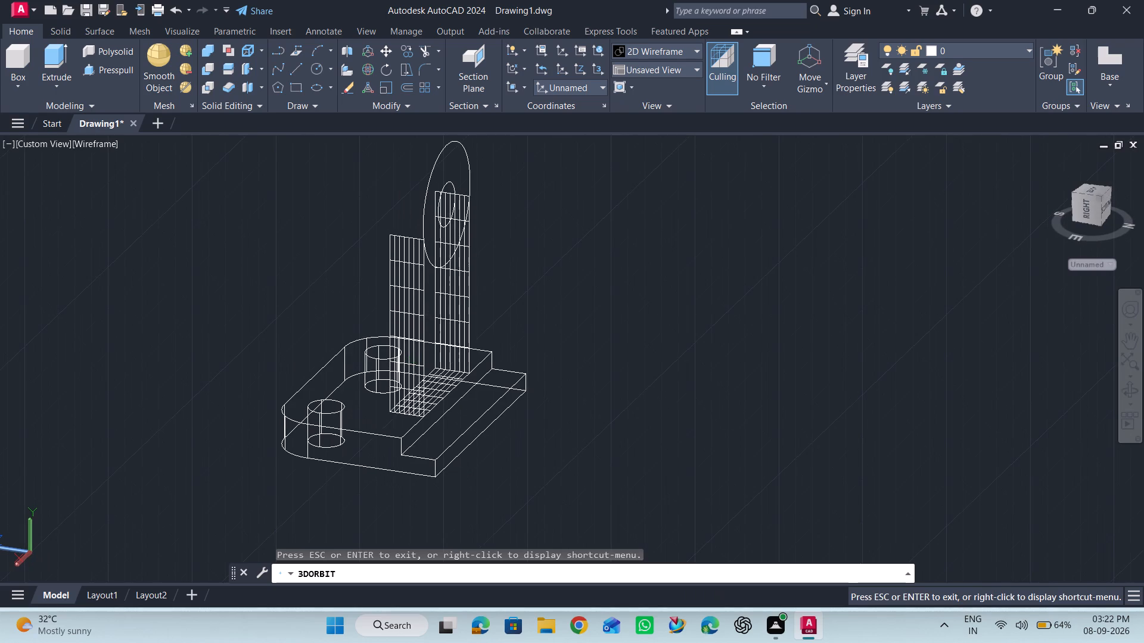
drag(731, 344, 738, 344)
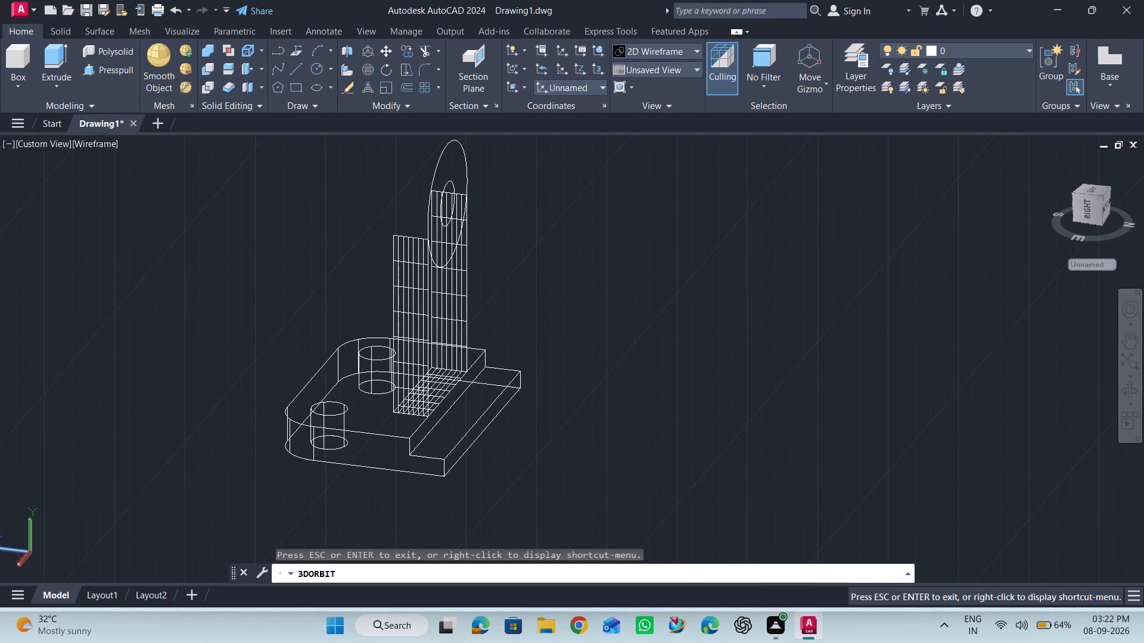
key(Escape)
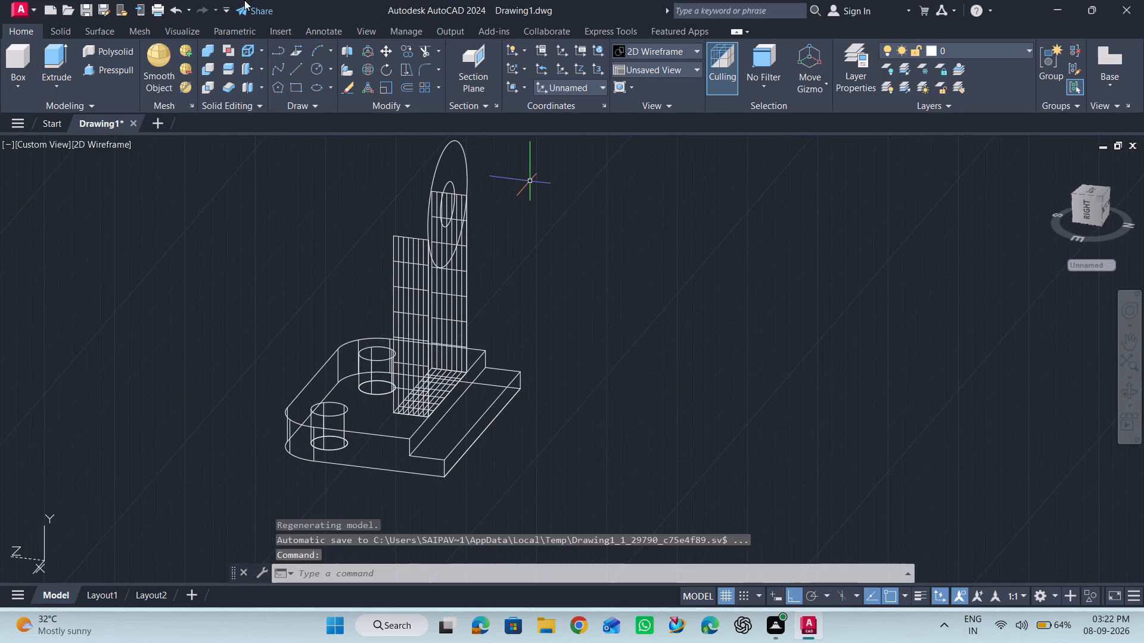
click(97, 69)
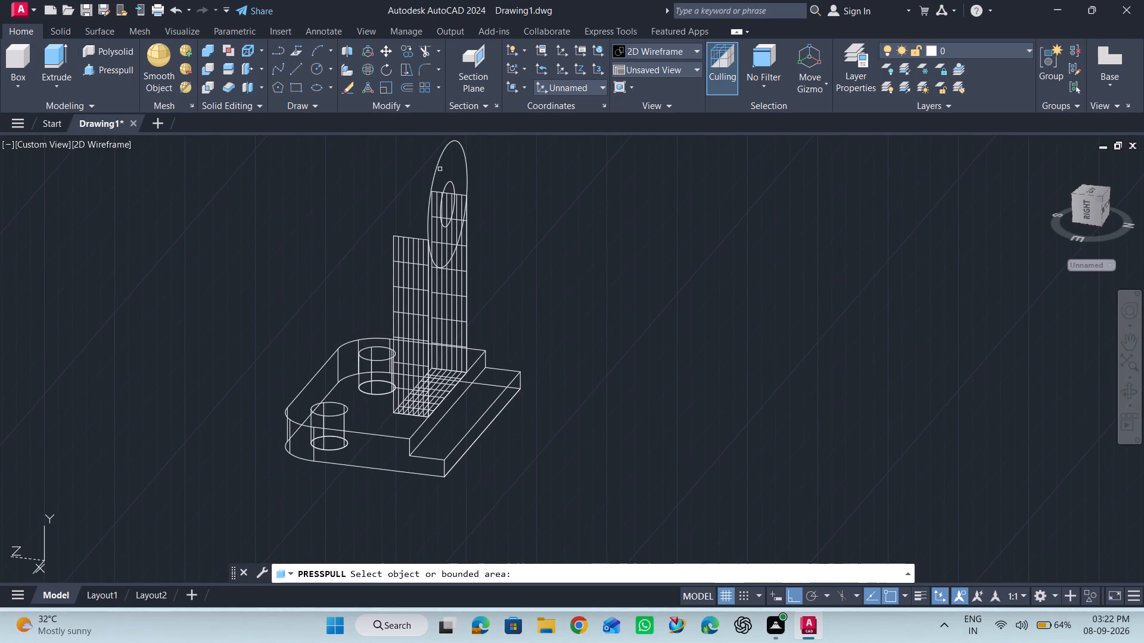
click(439, 163)
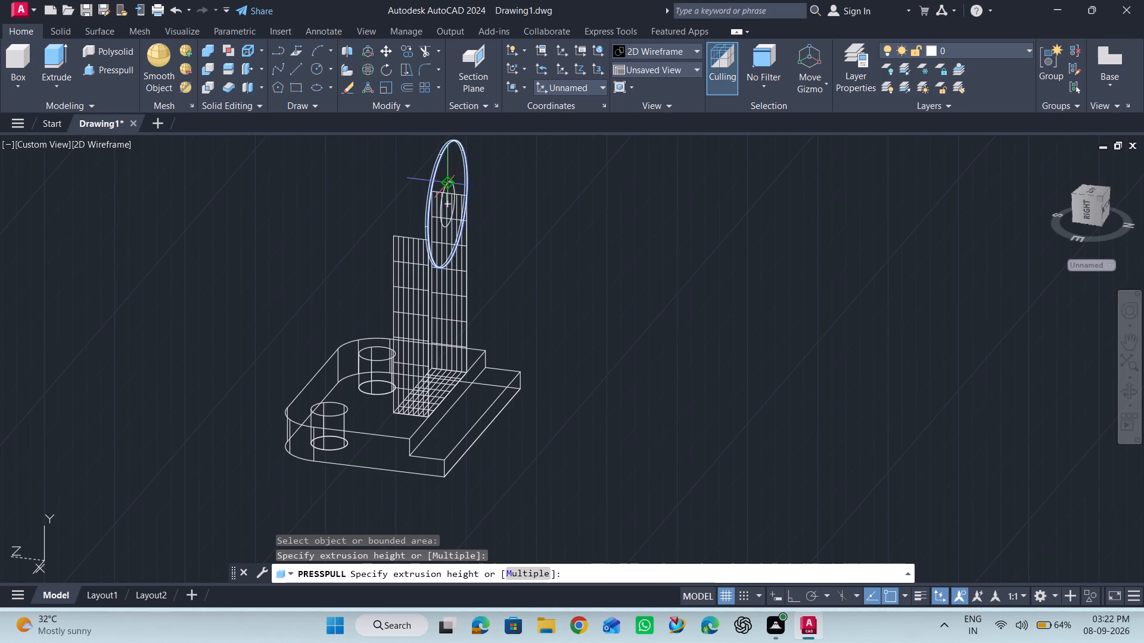
click(541, 569)
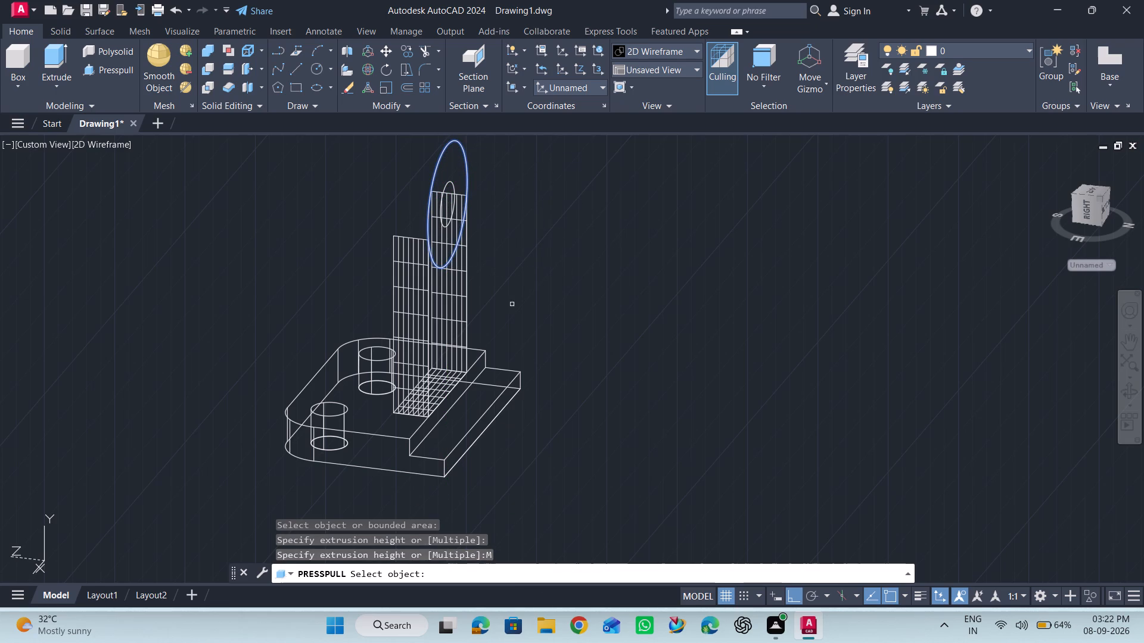
click(451, 182)
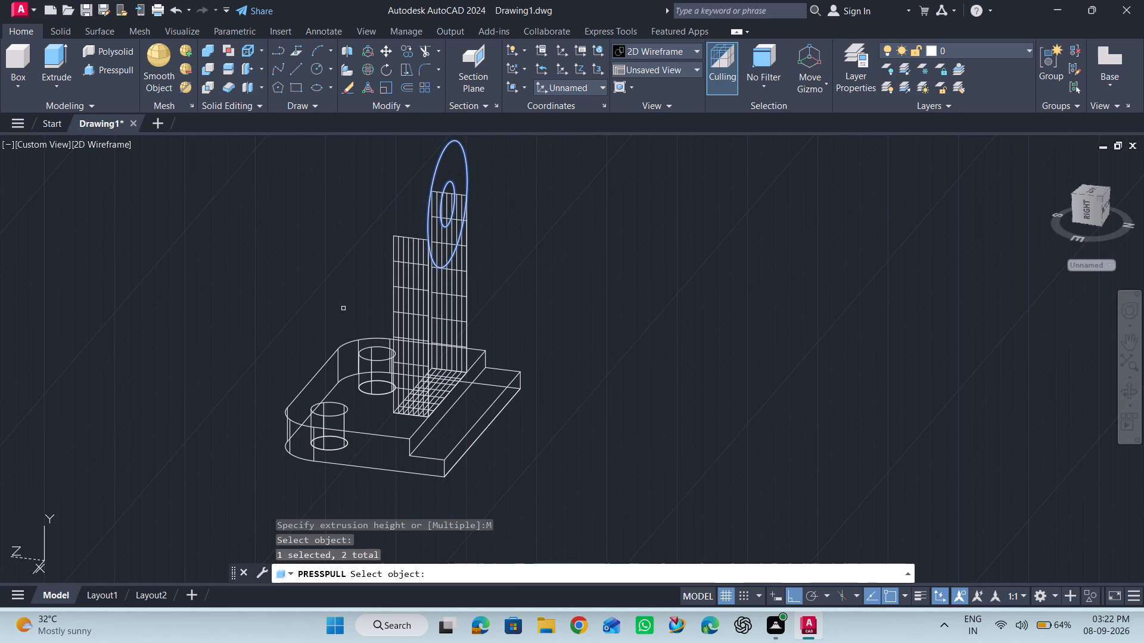
key(Return)
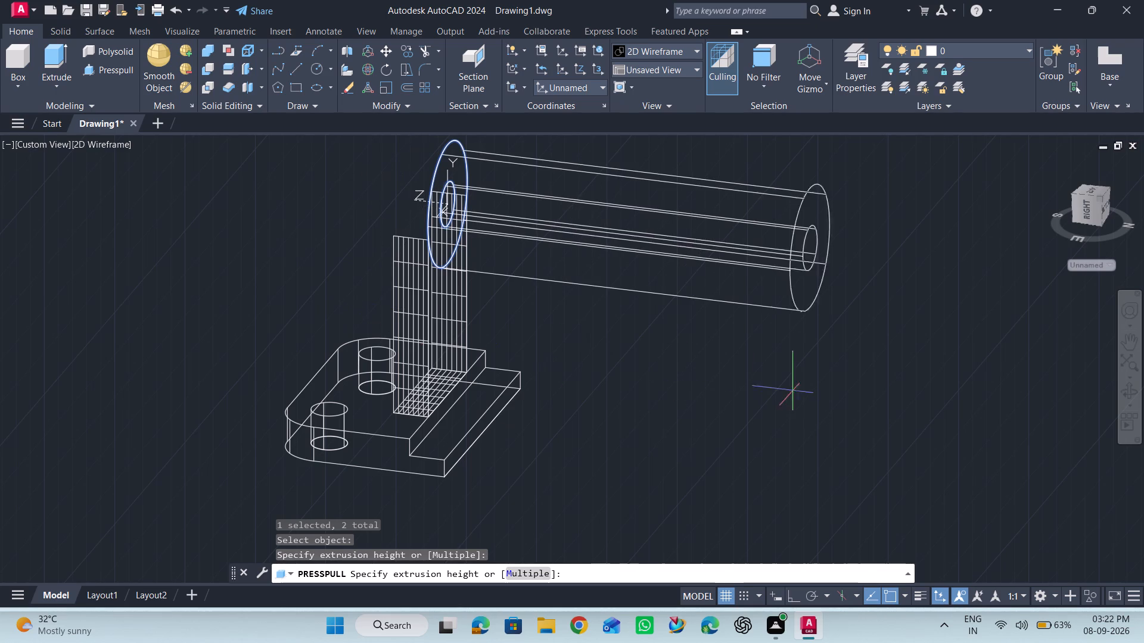
click(1129, 391)
drag(660, 369, 761, 369)
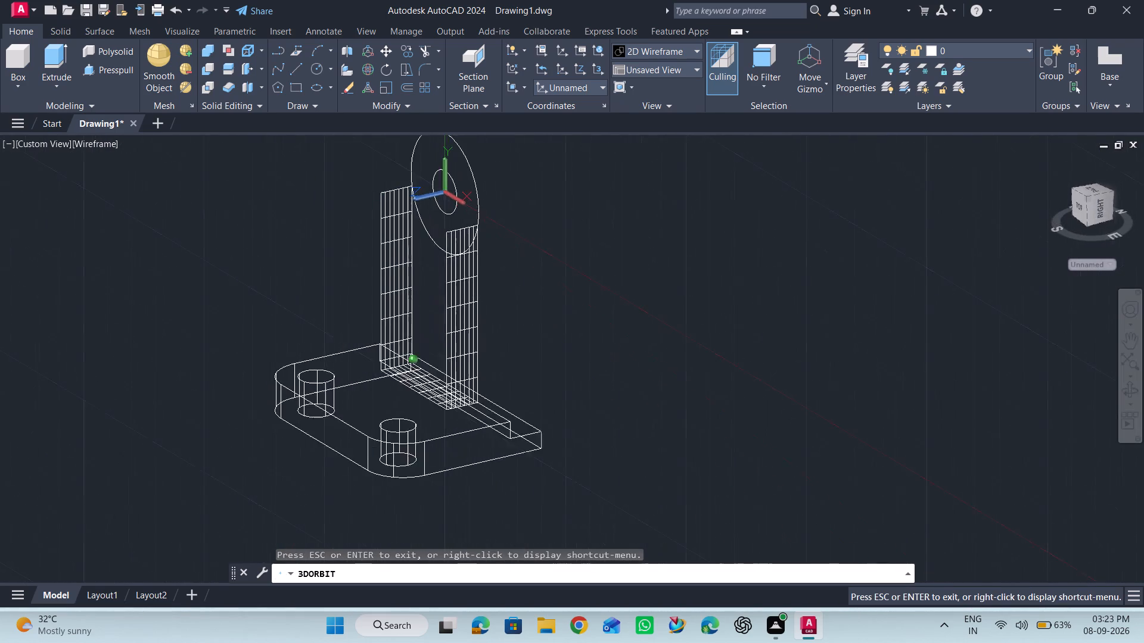
drag(761, 369, 733, 382)
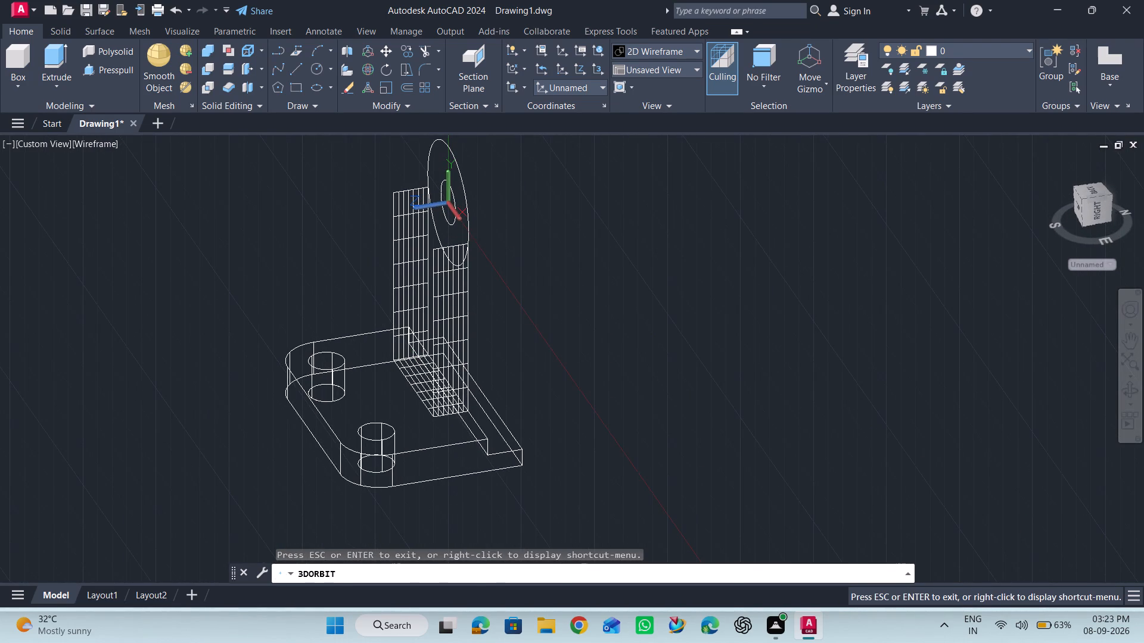
key(Escape)
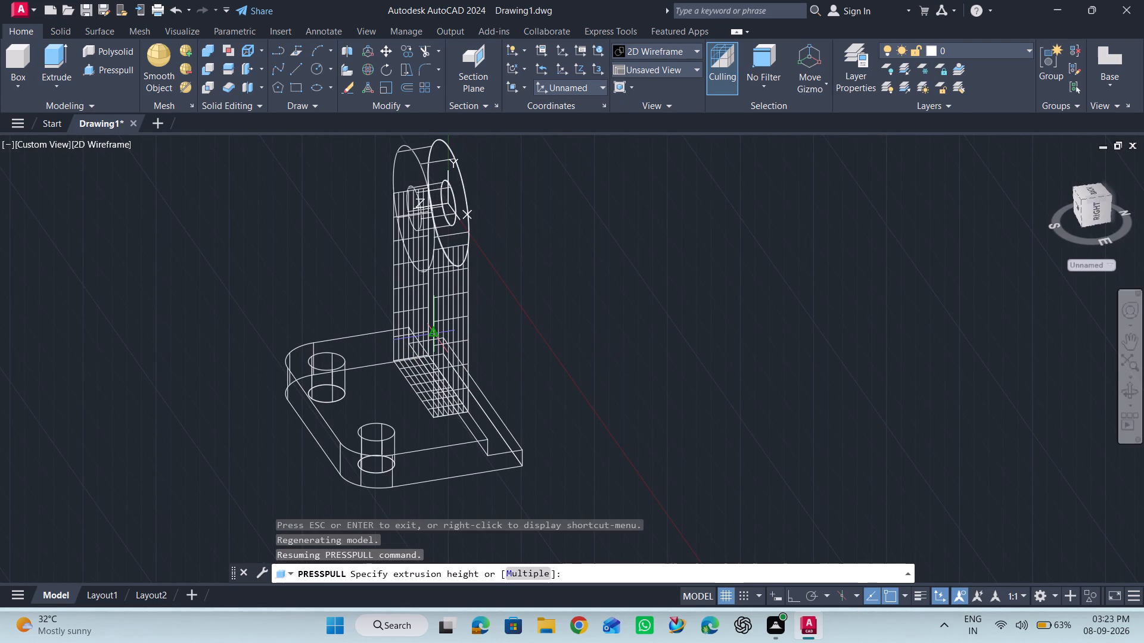
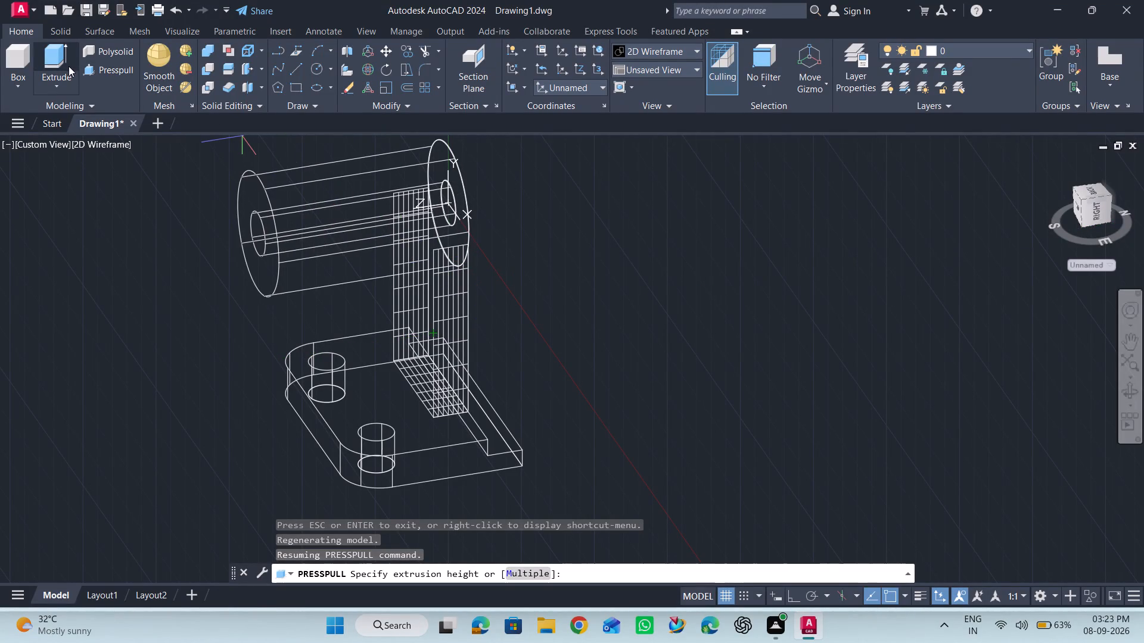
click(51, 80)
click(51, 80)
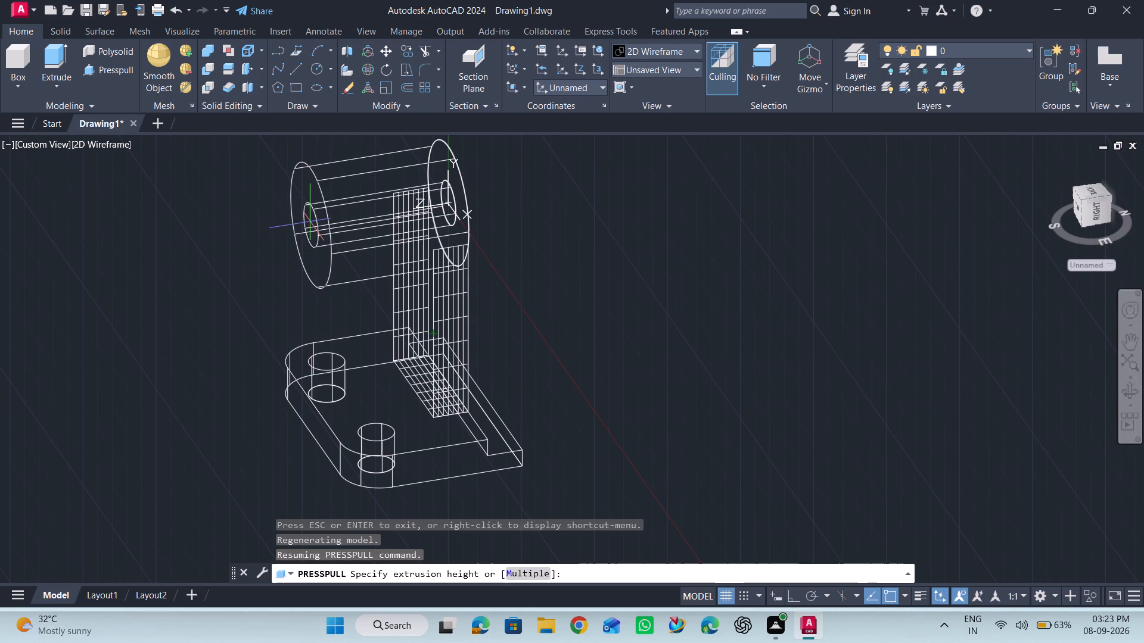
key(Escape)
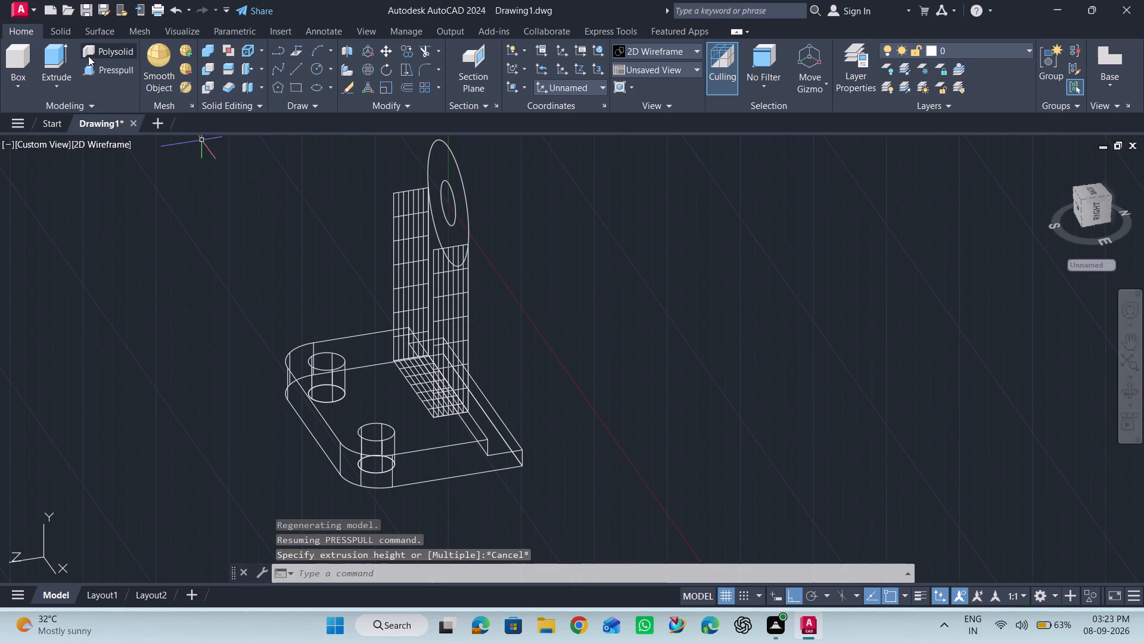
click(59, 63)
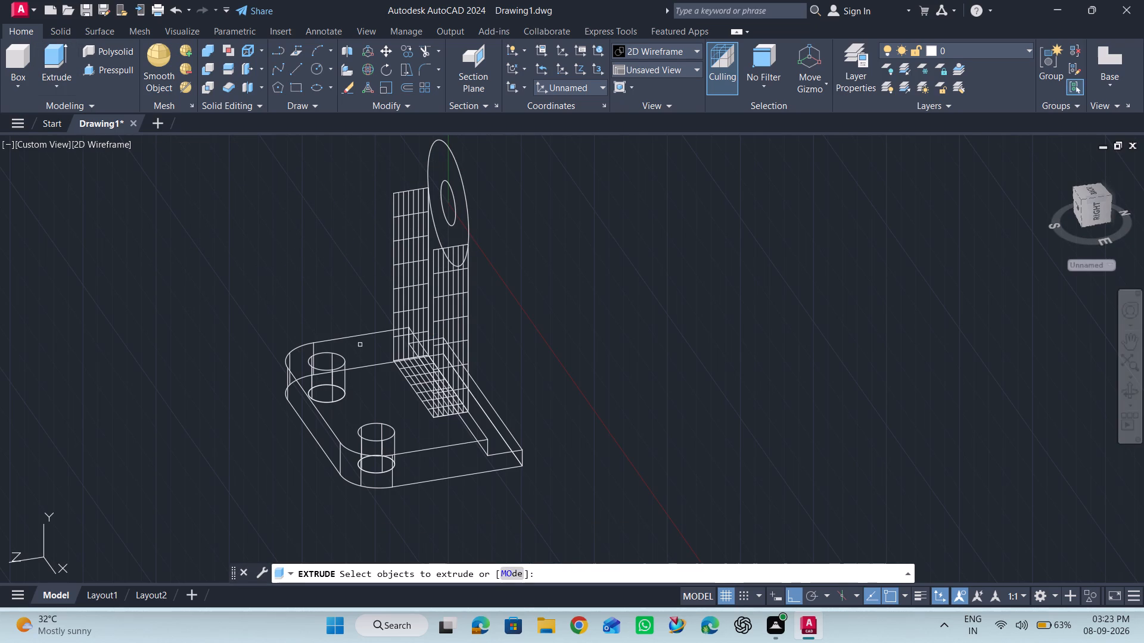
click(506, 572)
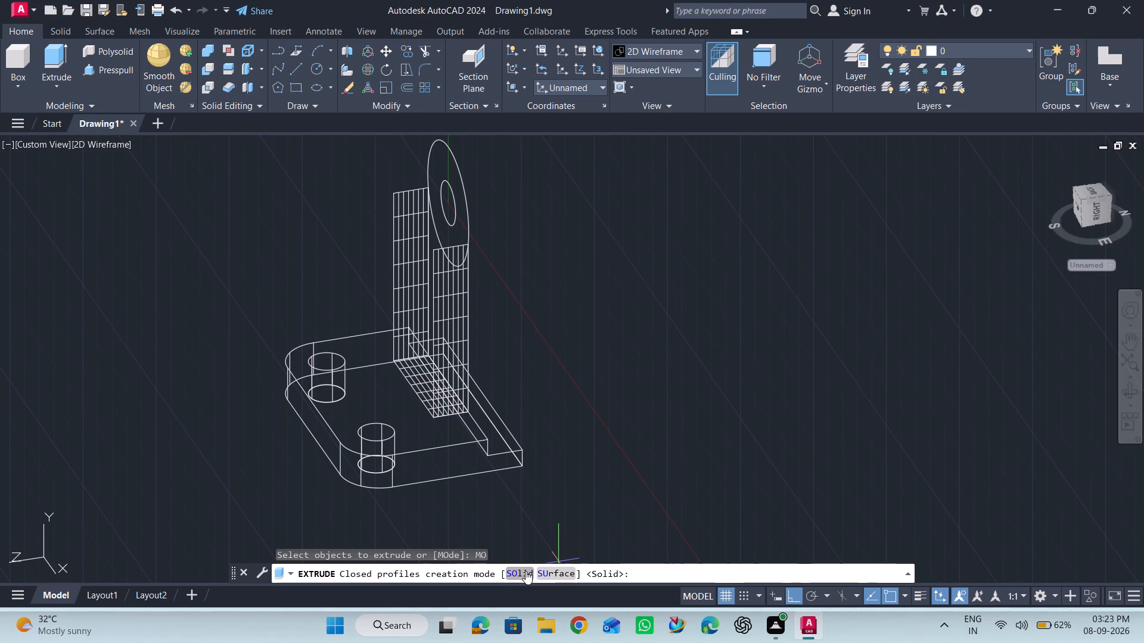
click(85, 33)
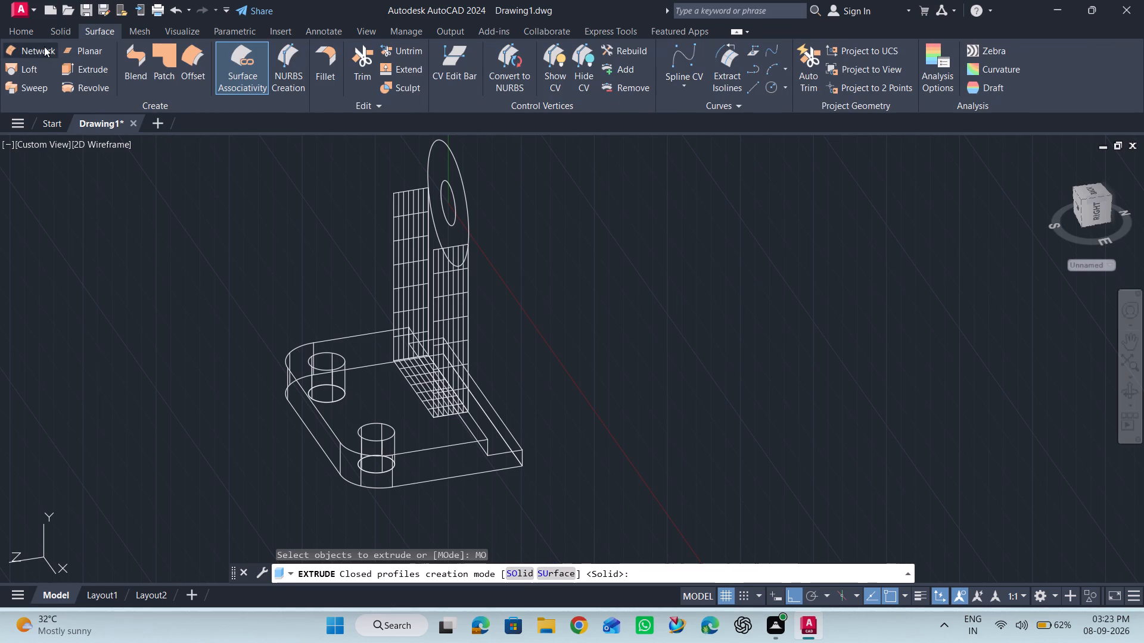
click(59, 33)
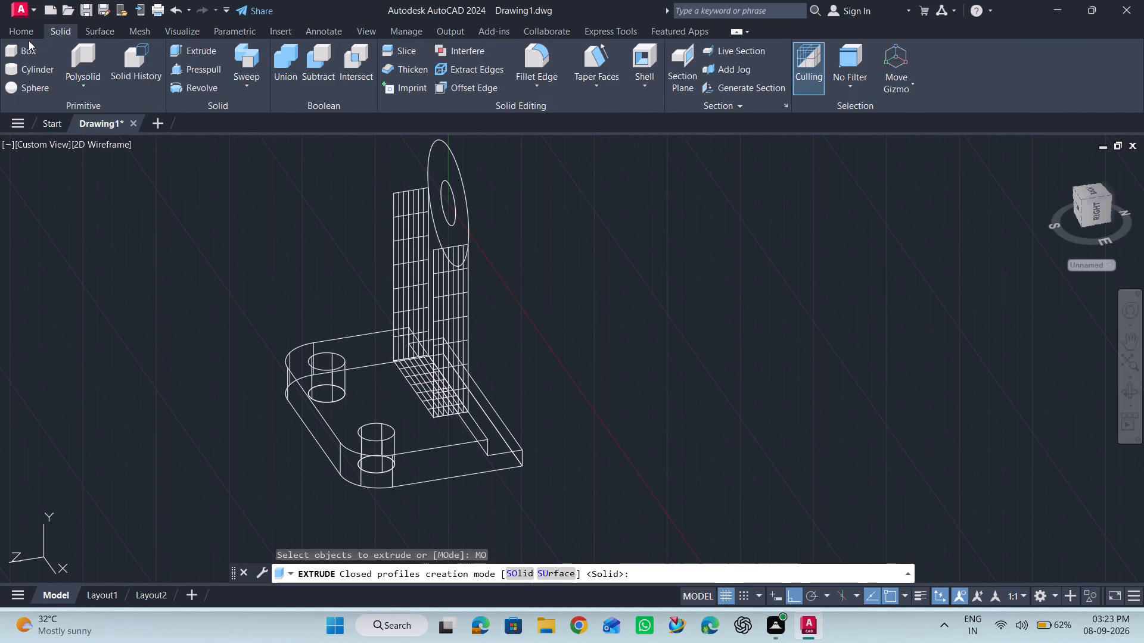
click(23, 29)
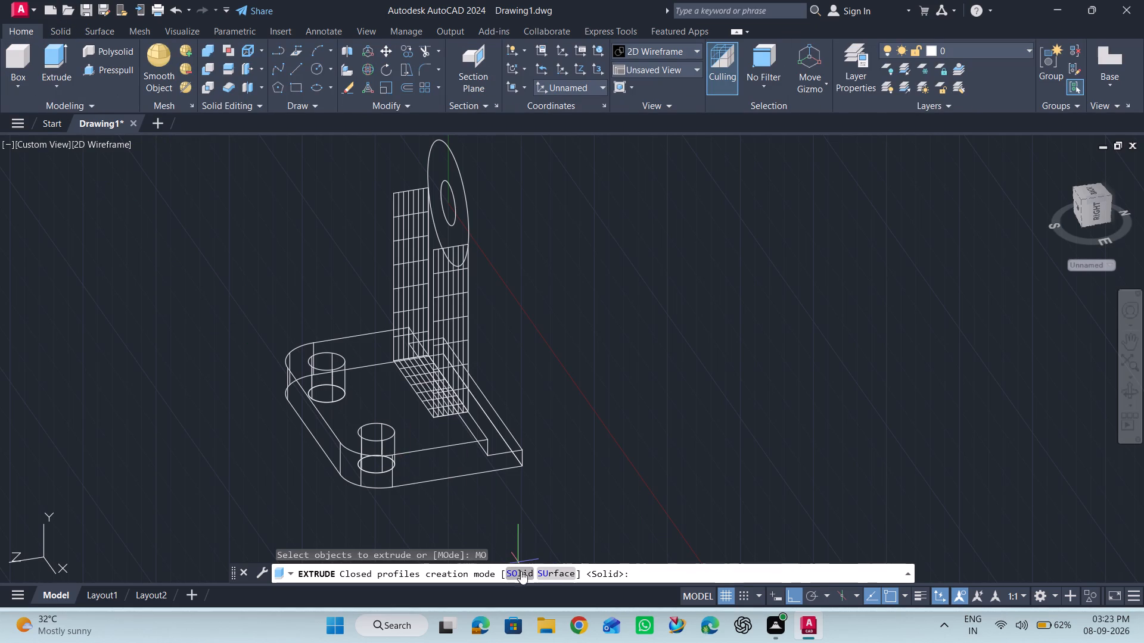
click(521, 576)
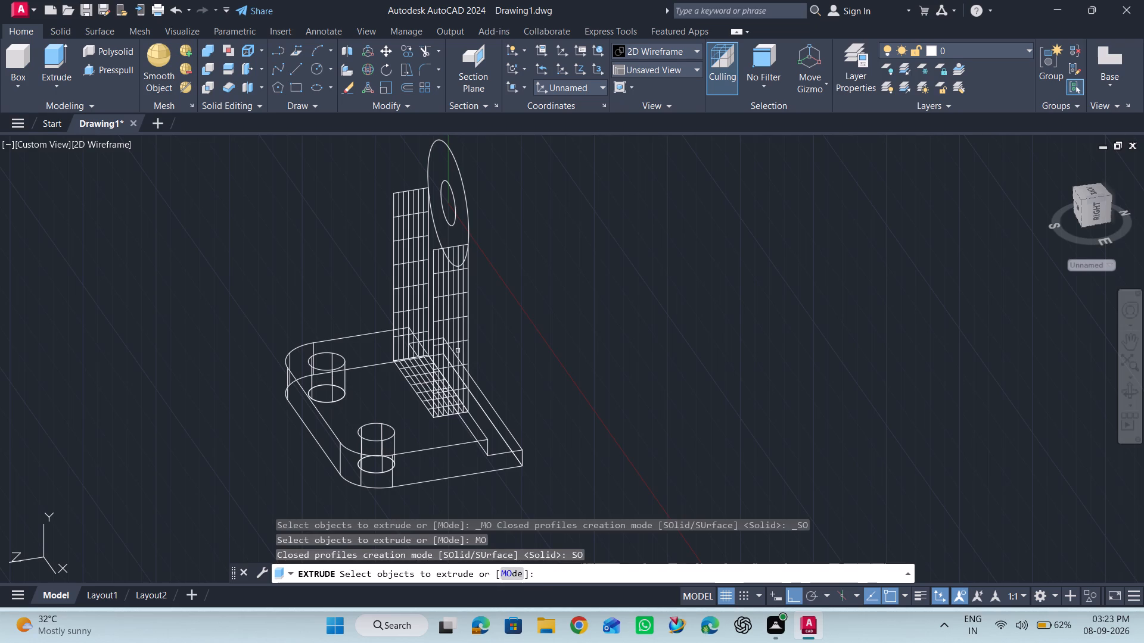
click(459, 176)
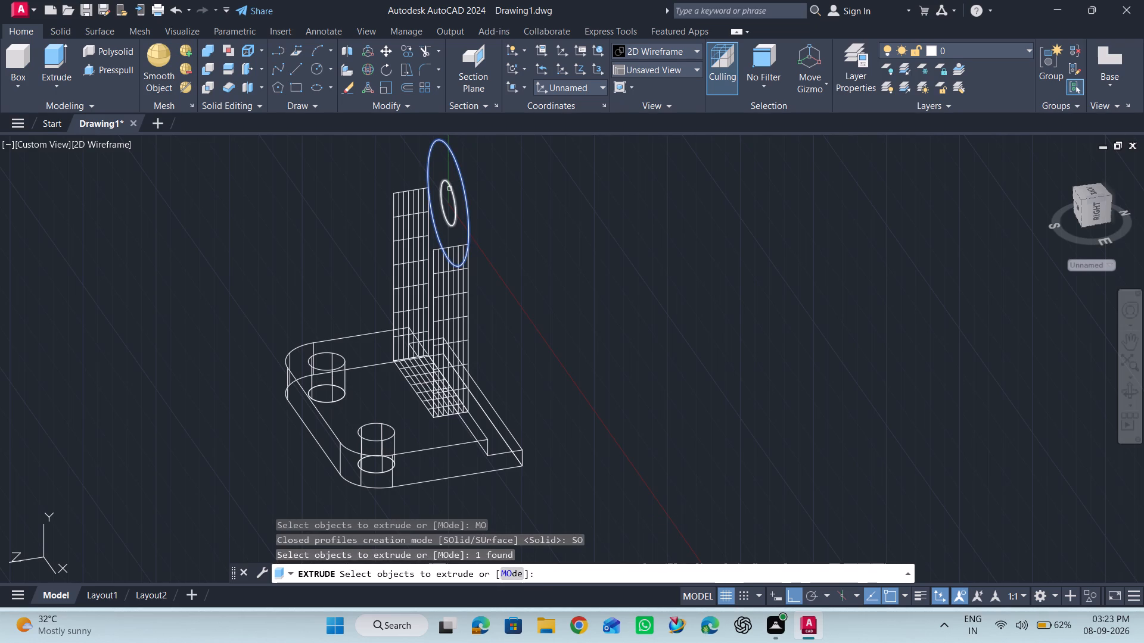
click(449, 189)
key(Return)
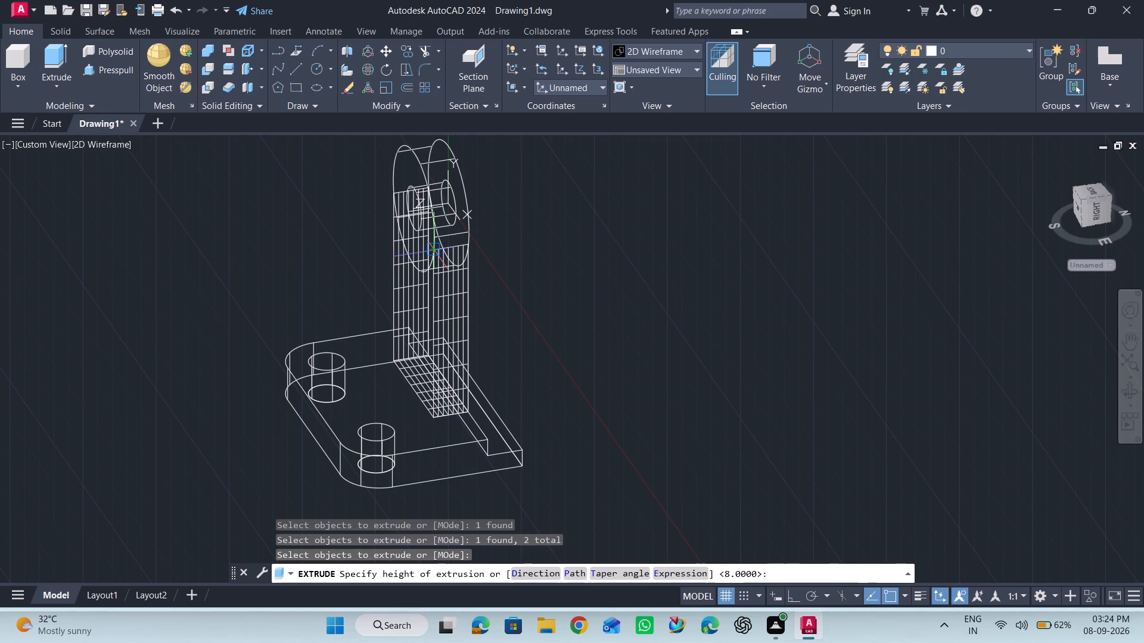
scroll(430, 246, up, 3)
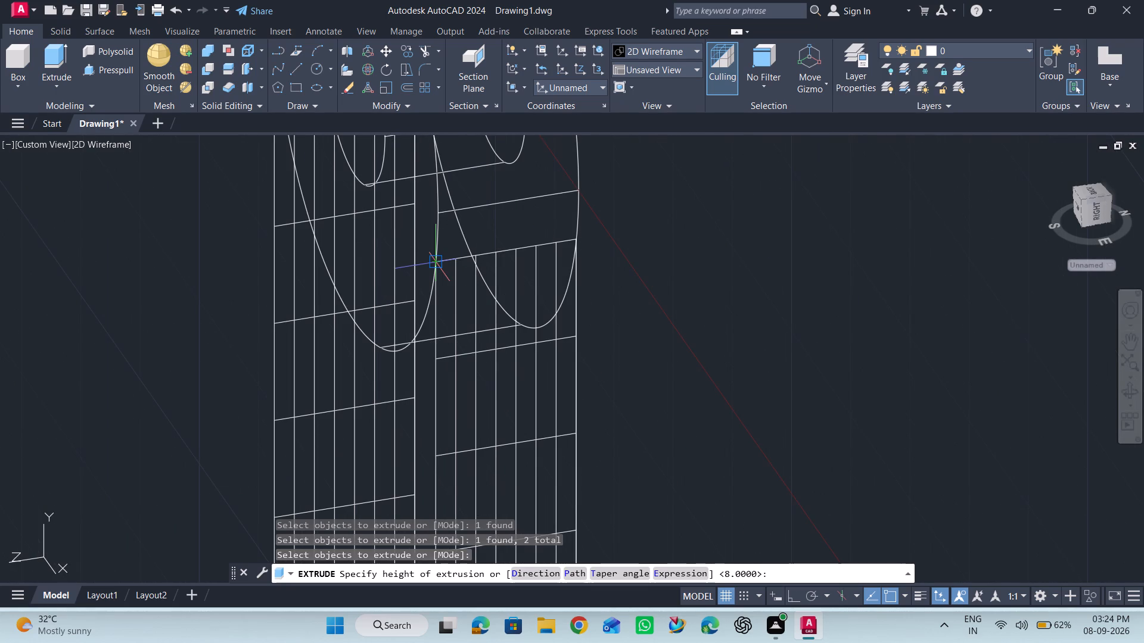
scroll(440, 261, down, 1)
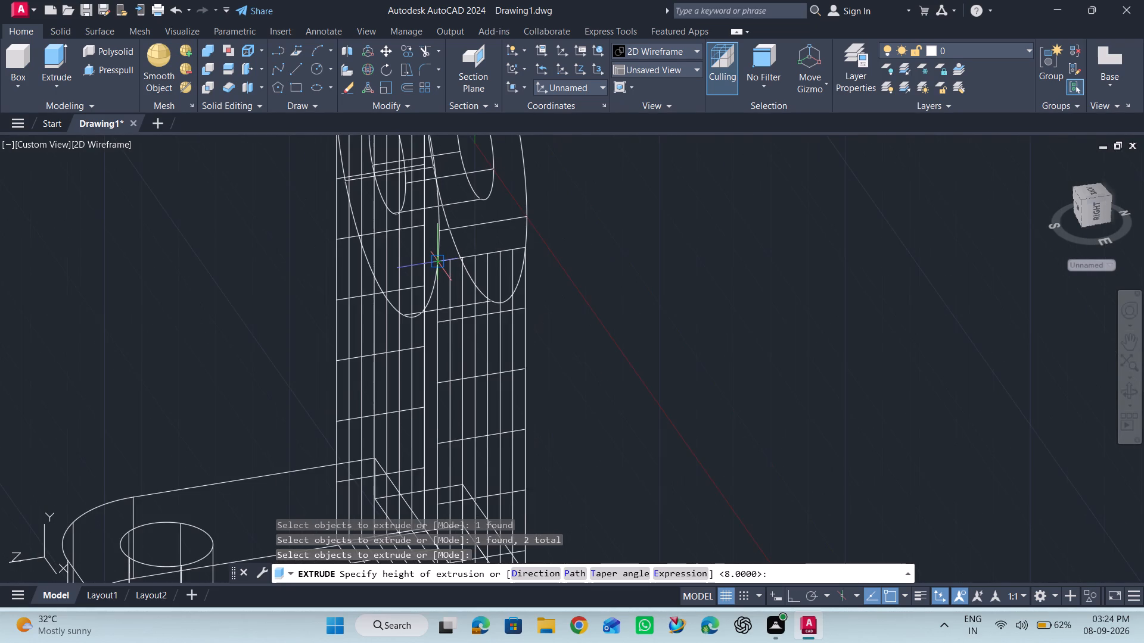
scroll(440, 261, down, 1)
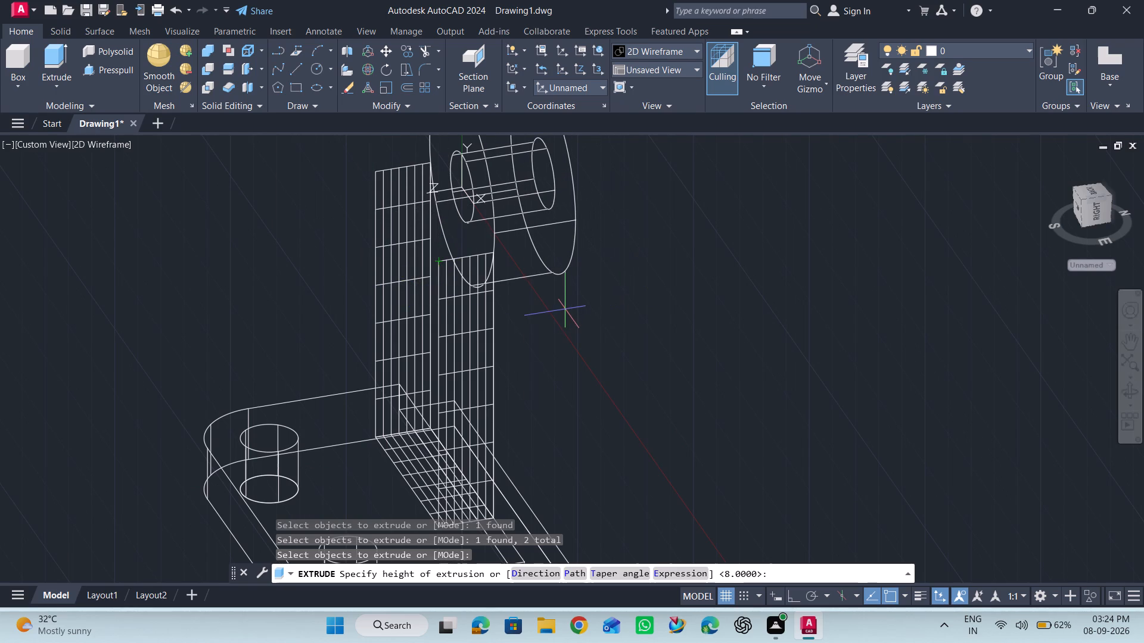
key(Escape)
Move both concentric circles from the rear upper corner of one upright side surface to its front upper corner, toward the hole cylinders.
scroll(423, 279, down, 2)
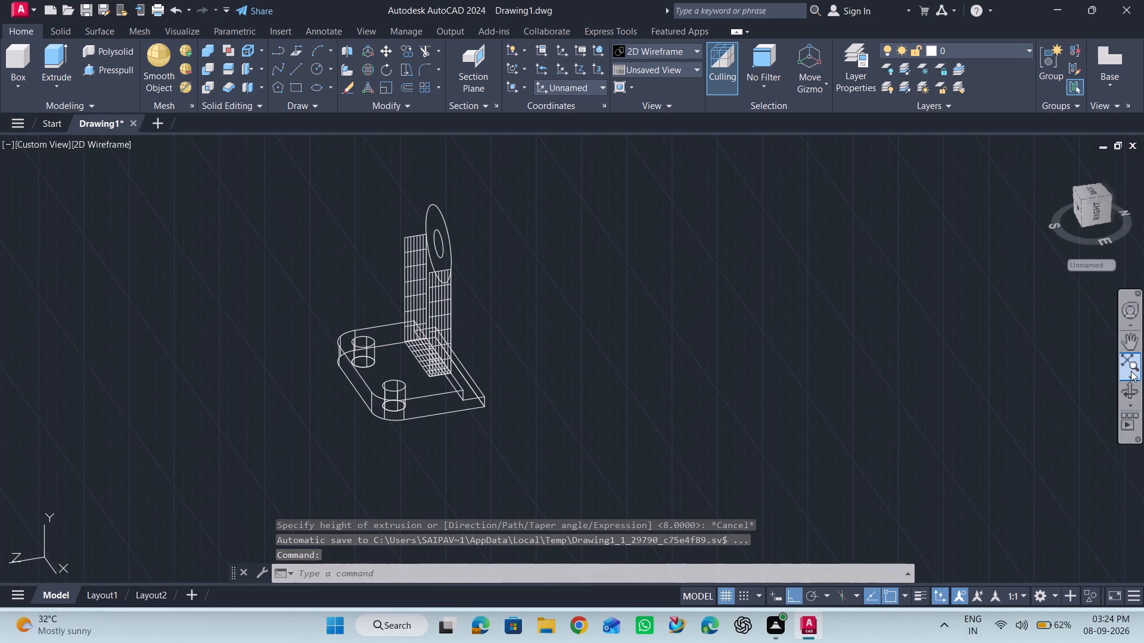
click(1131, 371)
click(1131, 388)
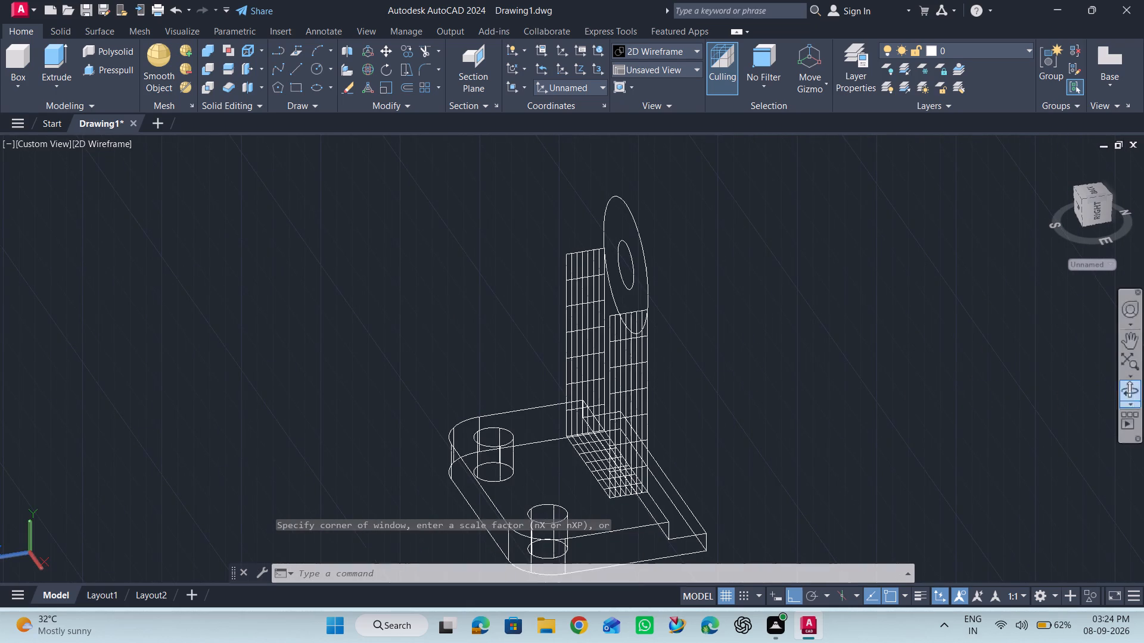
drag(740, 332, 853, 330)
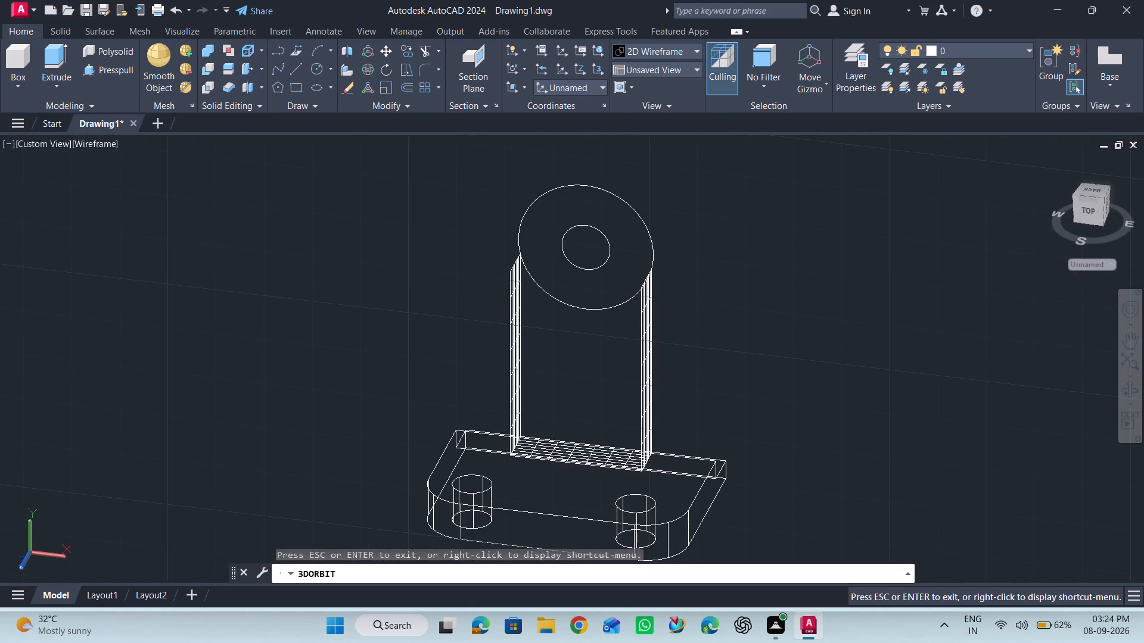
scroll(744, 321, up, 1)
key(Escape)
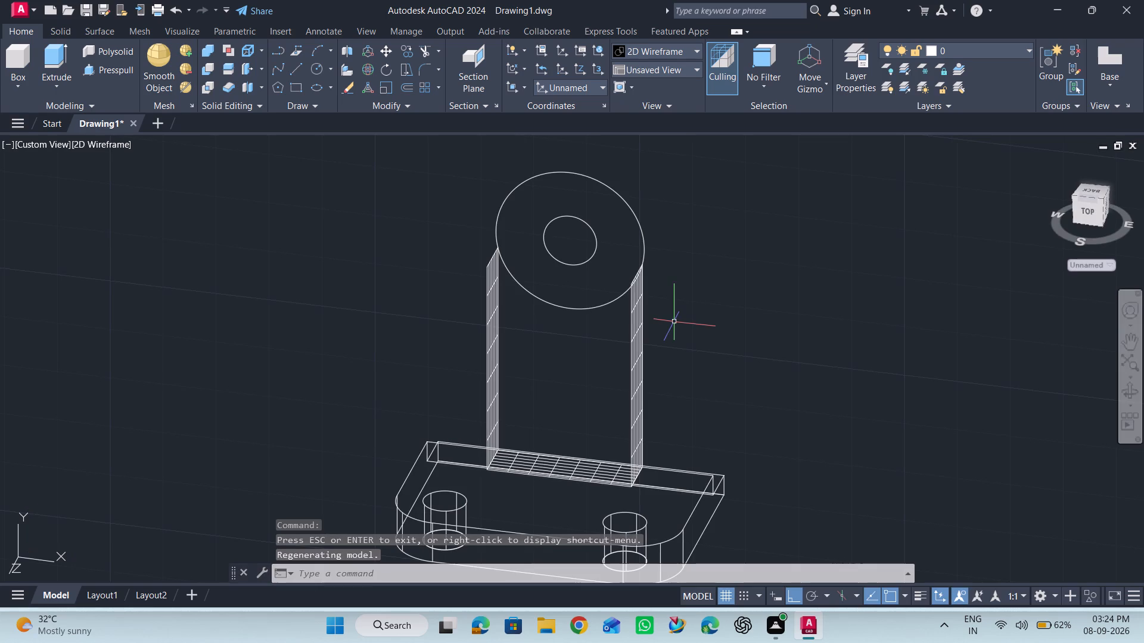
click(611, 188)
click(589, 226)
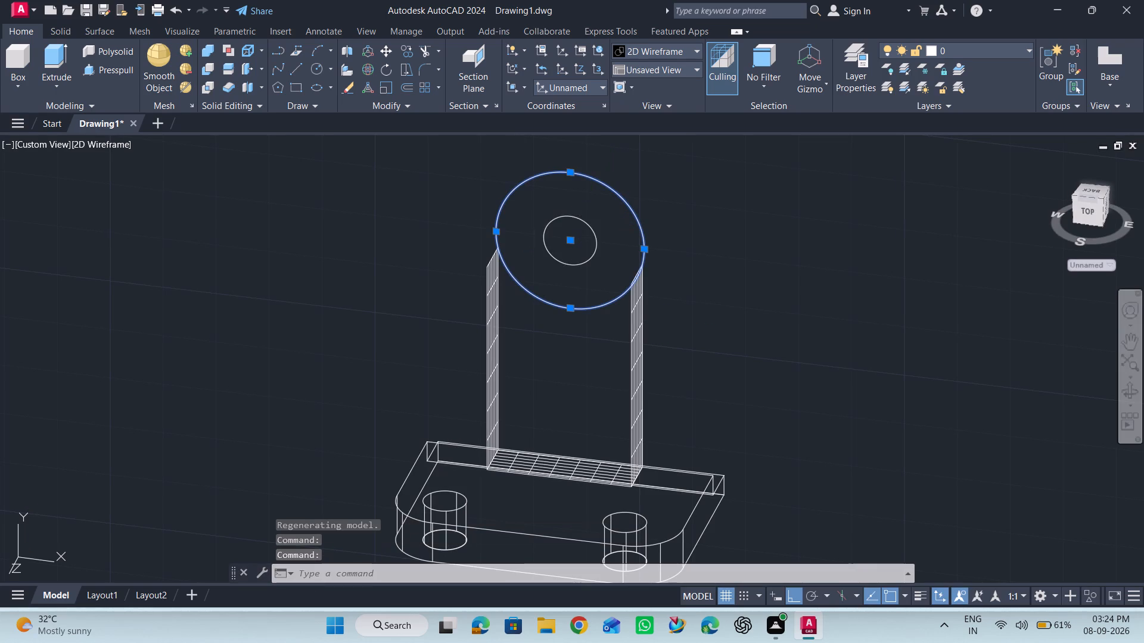
right_click(761, 227)
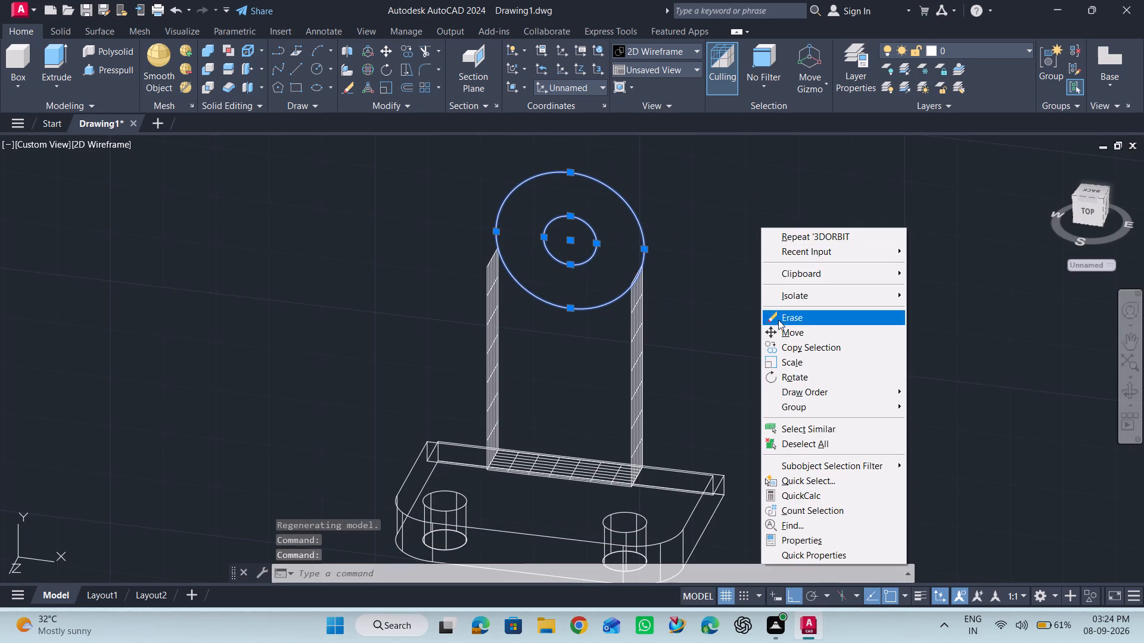
click(783, 330)
scroll(652, 250, up, 3)
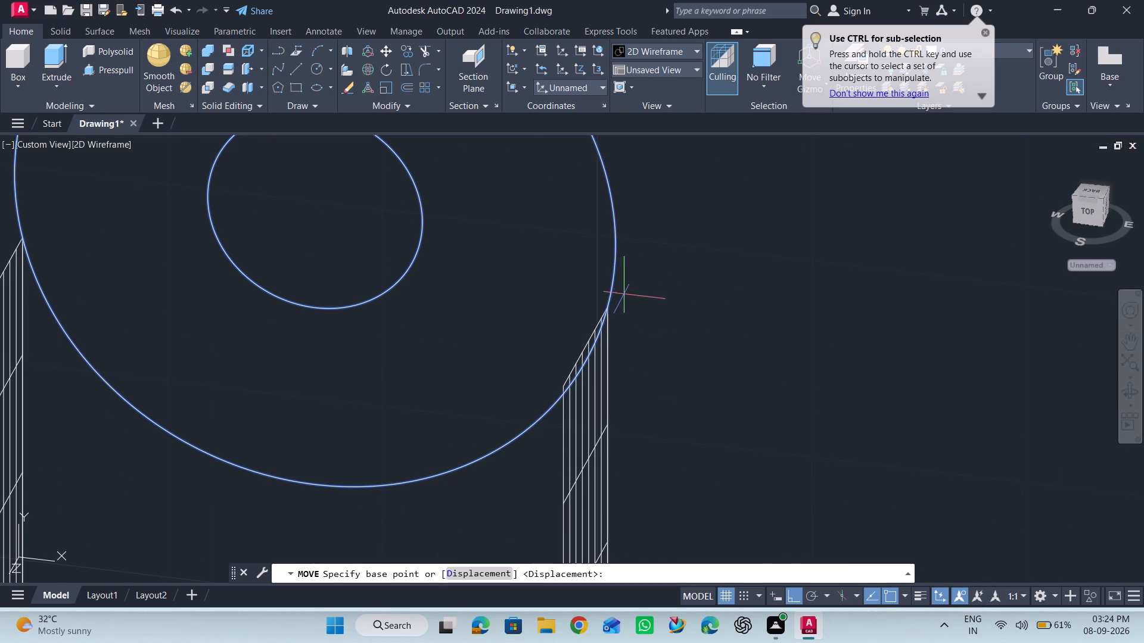
click(608, 310)
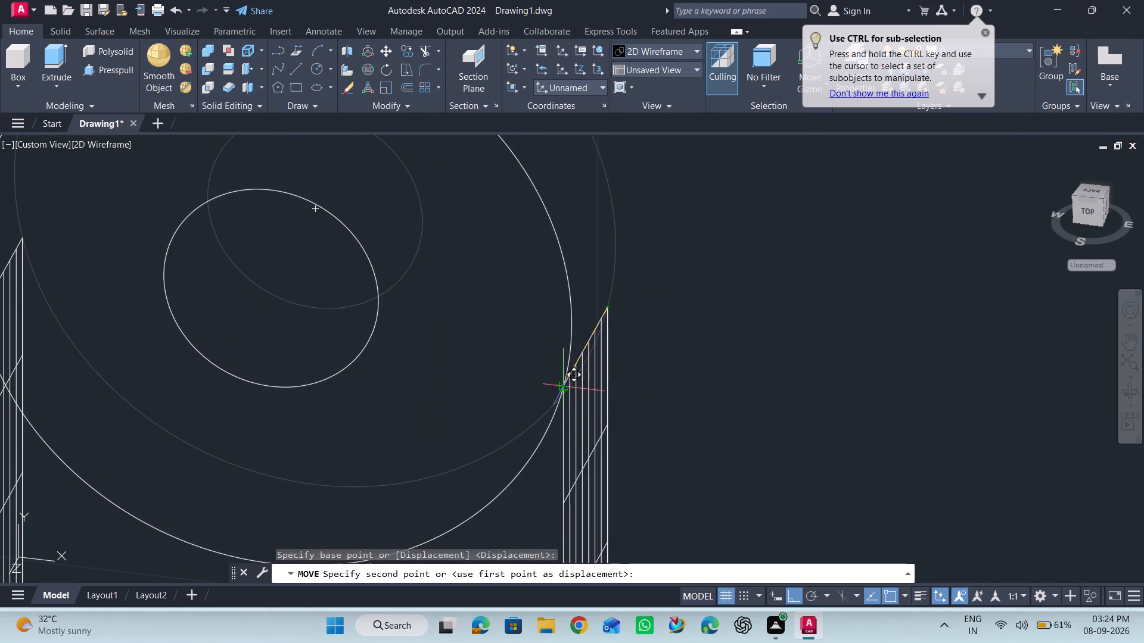
click(563, 388)
Hide the outer concentric circle, leaving the inner circle and the side surfaces displayed.
scroll(710, 311, down, 3)
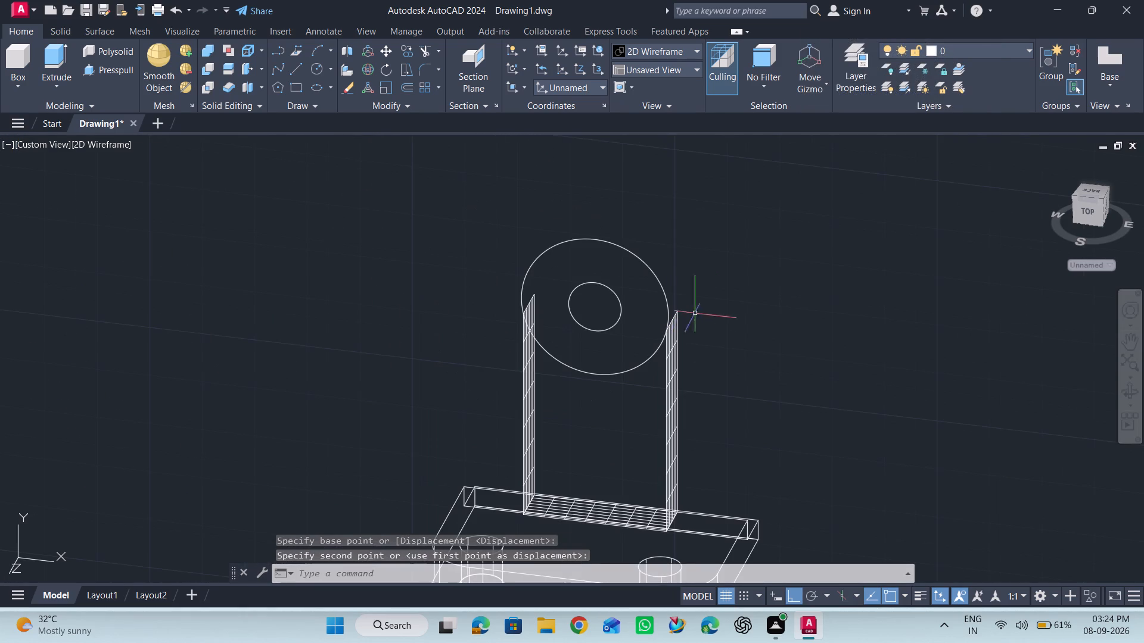
scroll(532, 260, down, 1)
scroll(547, 305, up, 1)
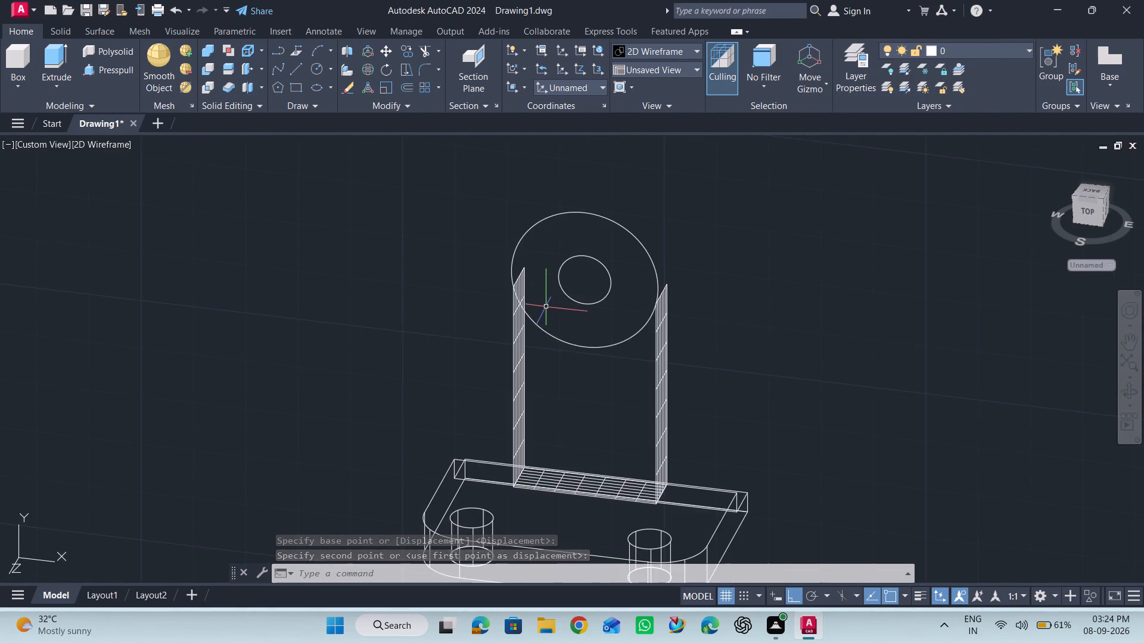
scroll(546, 307, up, 1)
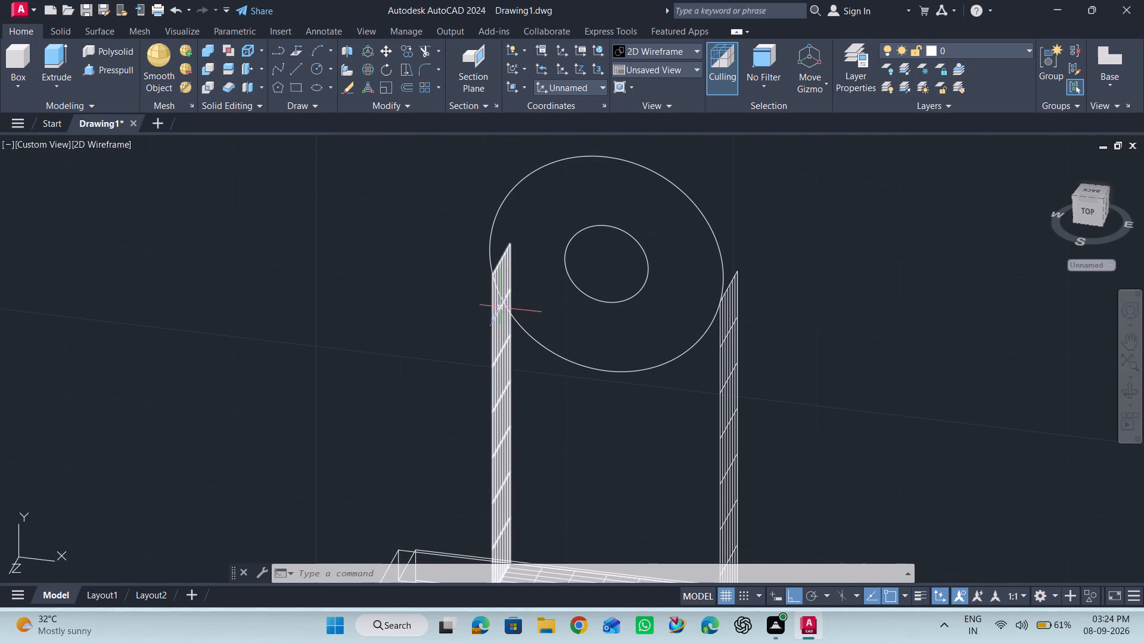
scroll(500, 307, up, 2)
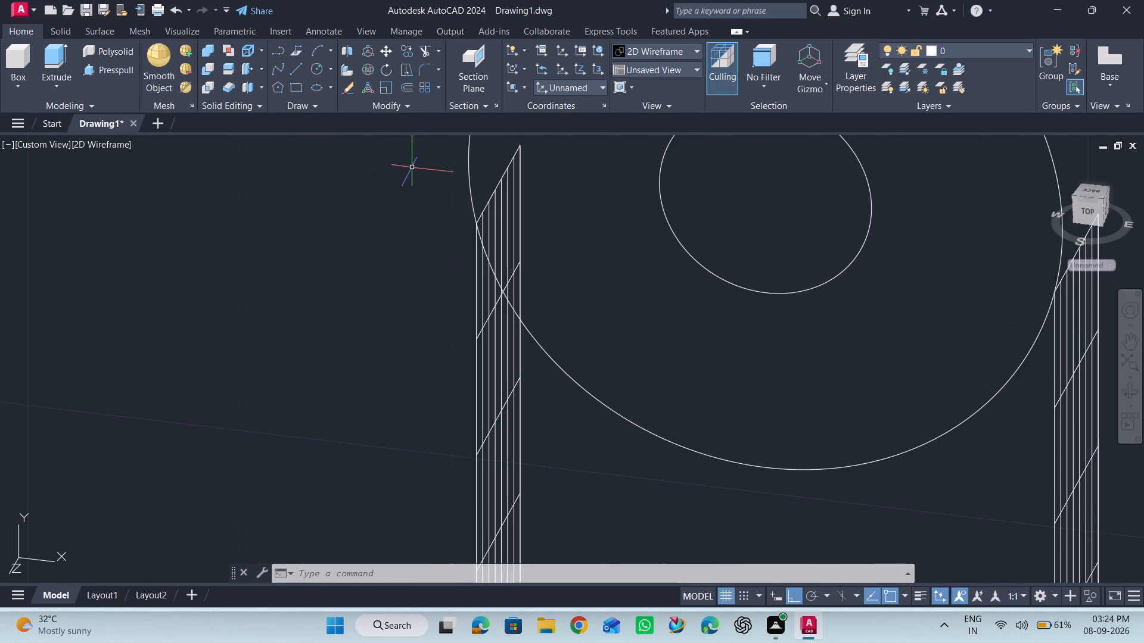
click(328, 70)
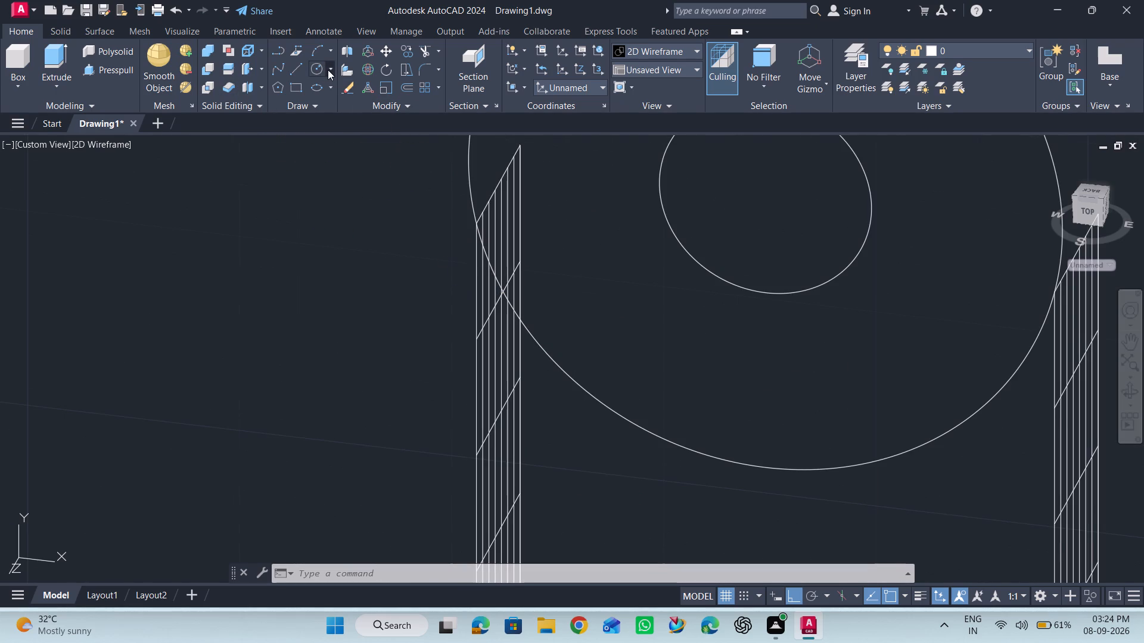
click(328, 73)
click(468, 174)
right_click(337, 207)
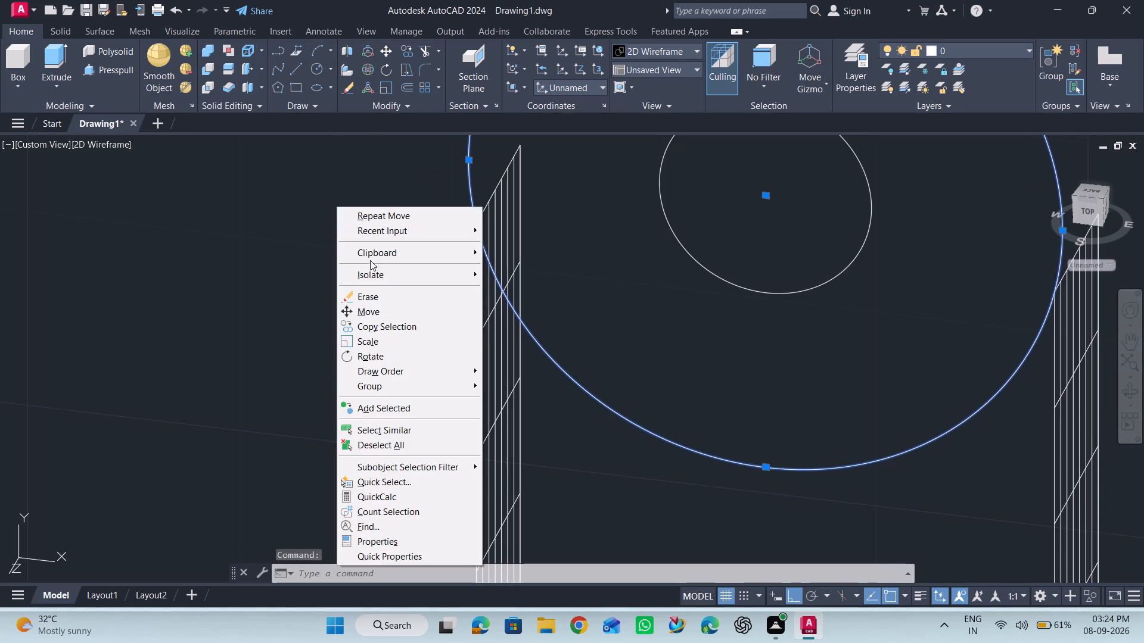
click(371, 267)
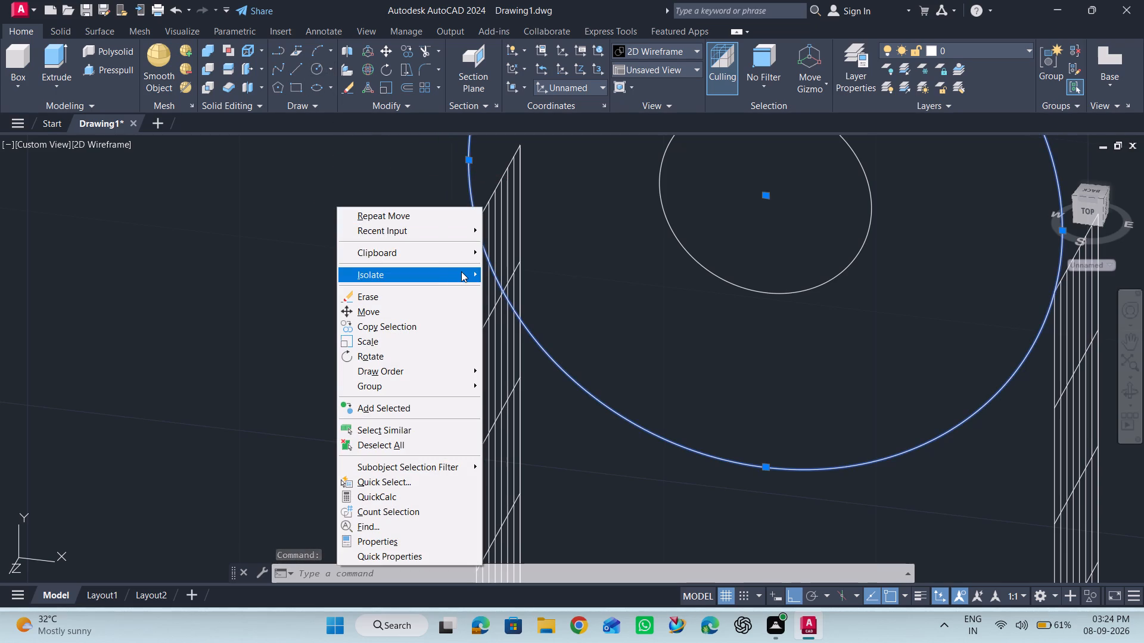
click(461, 271)
click(493, 286)
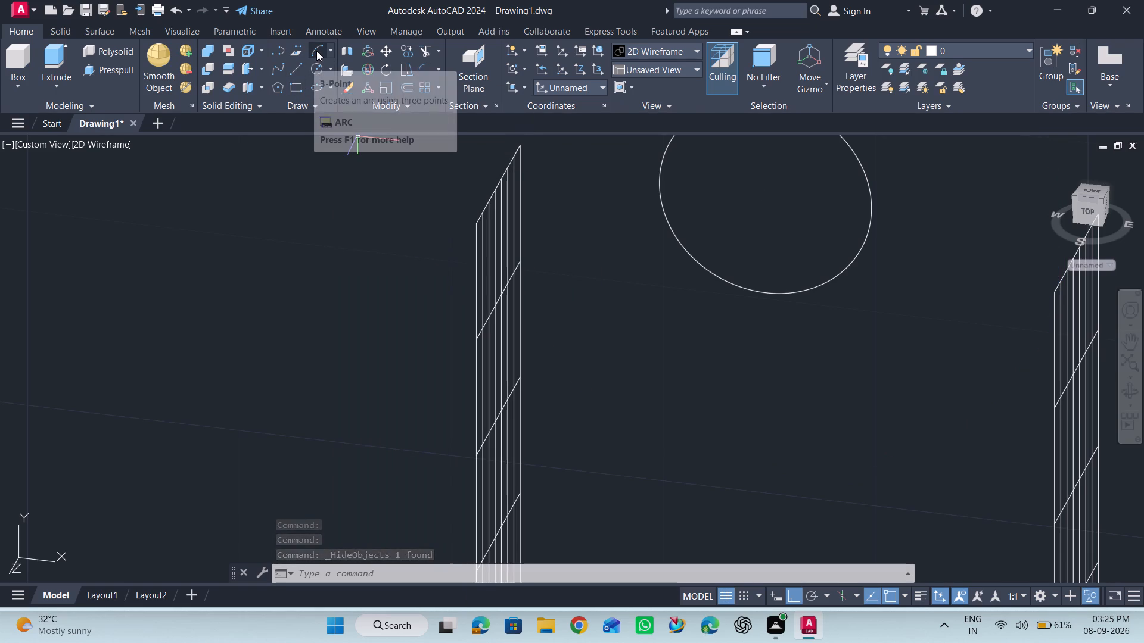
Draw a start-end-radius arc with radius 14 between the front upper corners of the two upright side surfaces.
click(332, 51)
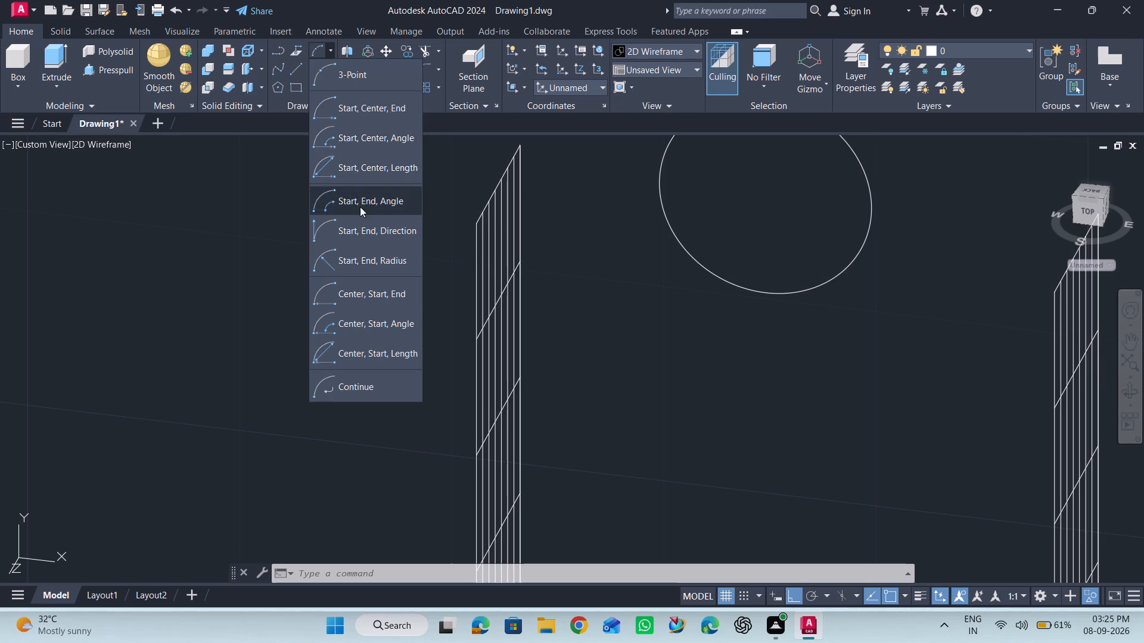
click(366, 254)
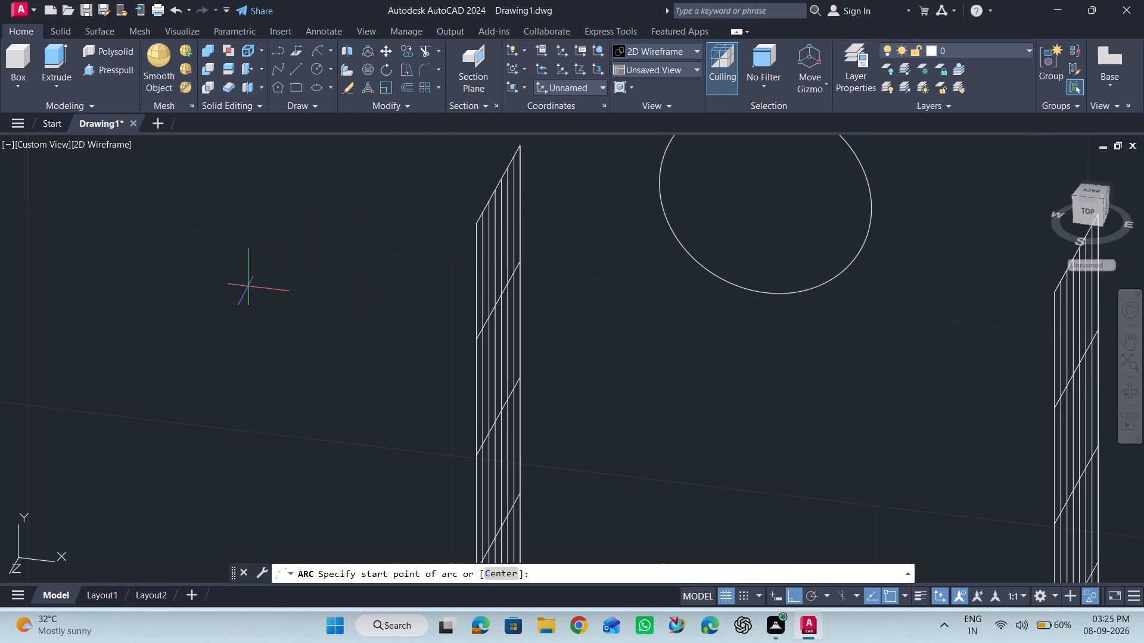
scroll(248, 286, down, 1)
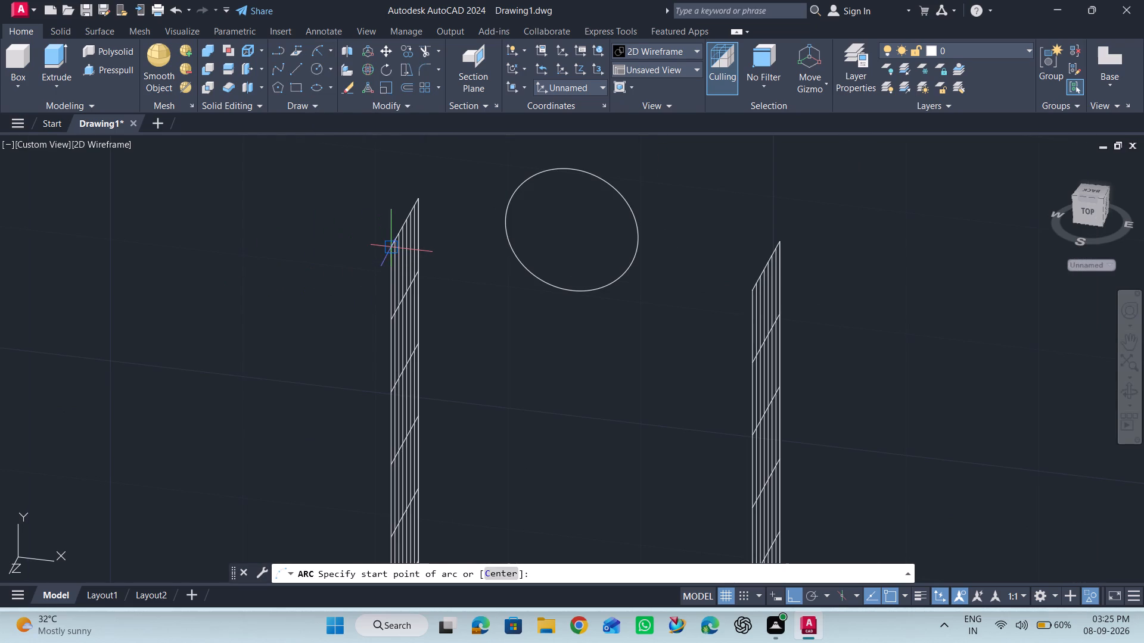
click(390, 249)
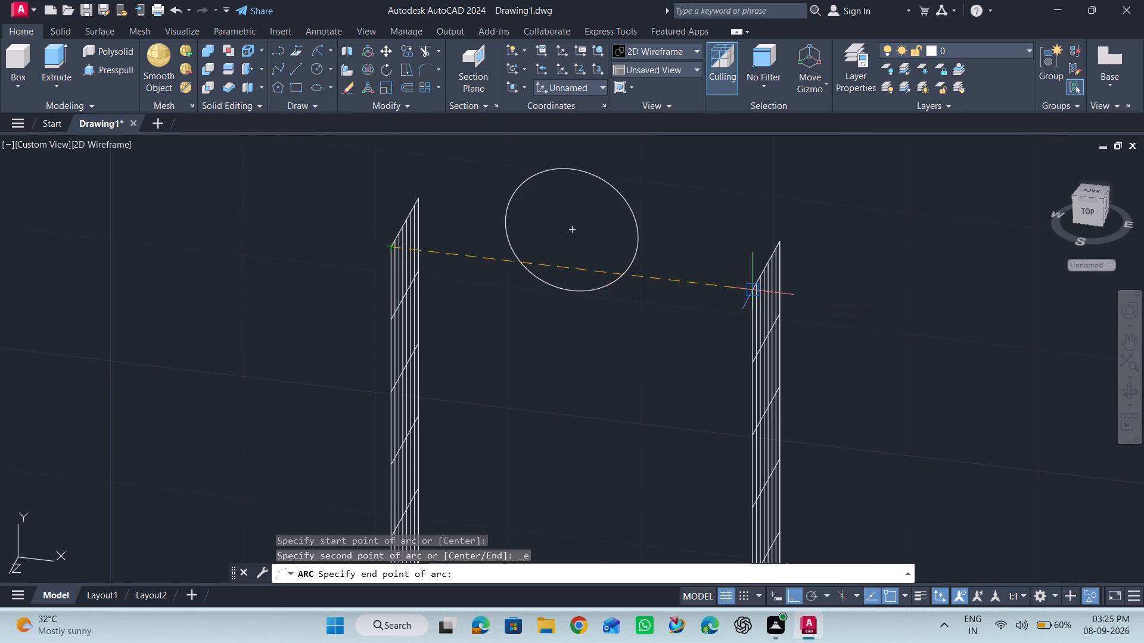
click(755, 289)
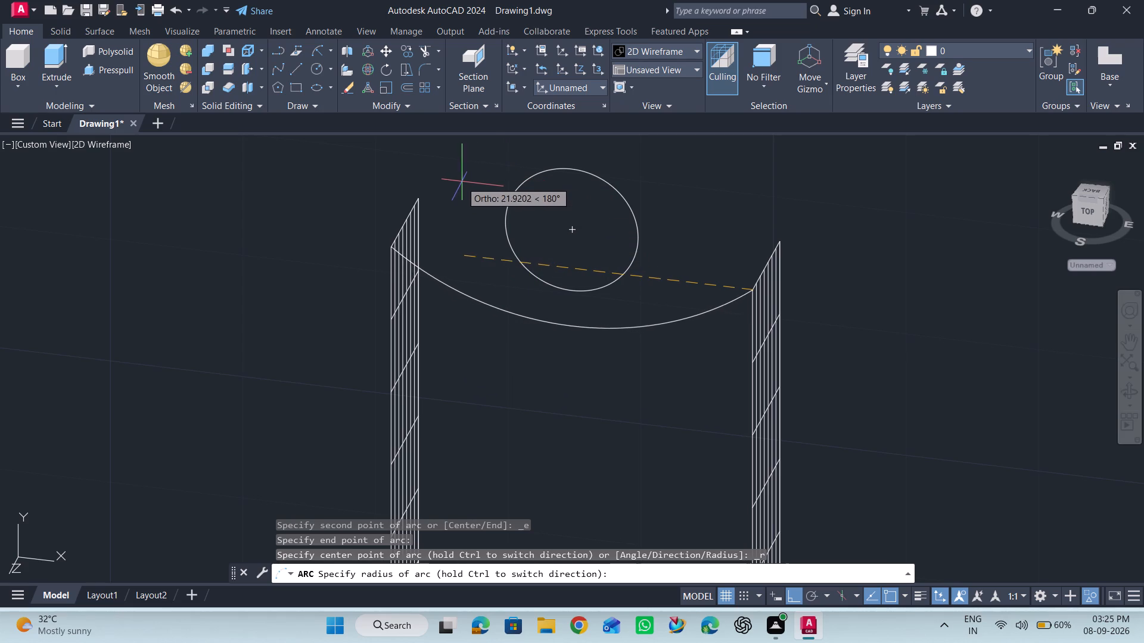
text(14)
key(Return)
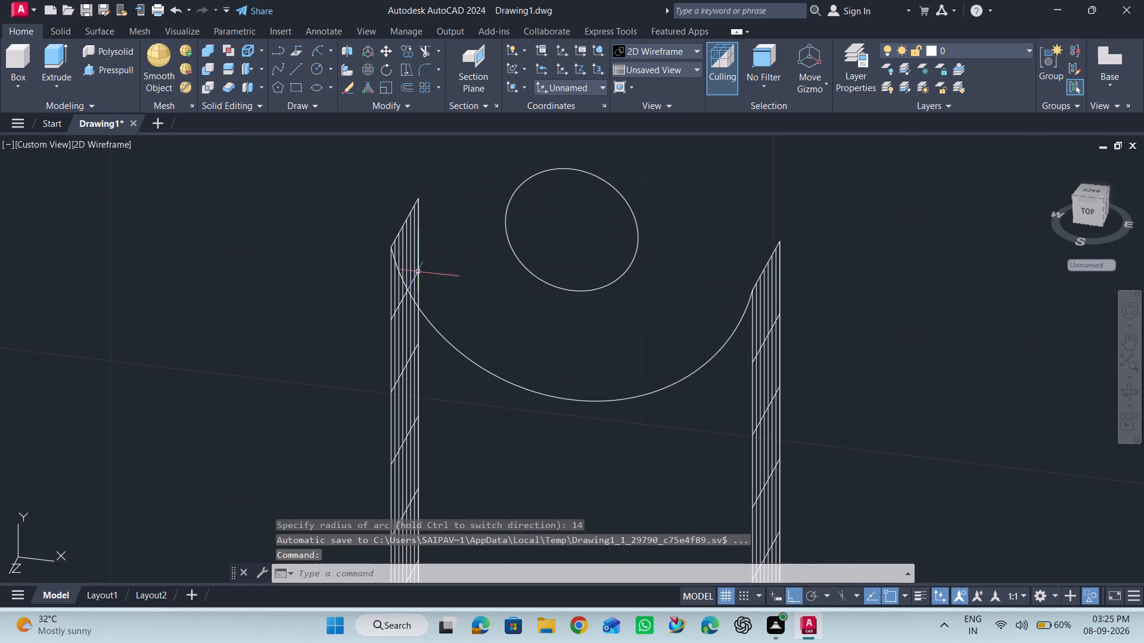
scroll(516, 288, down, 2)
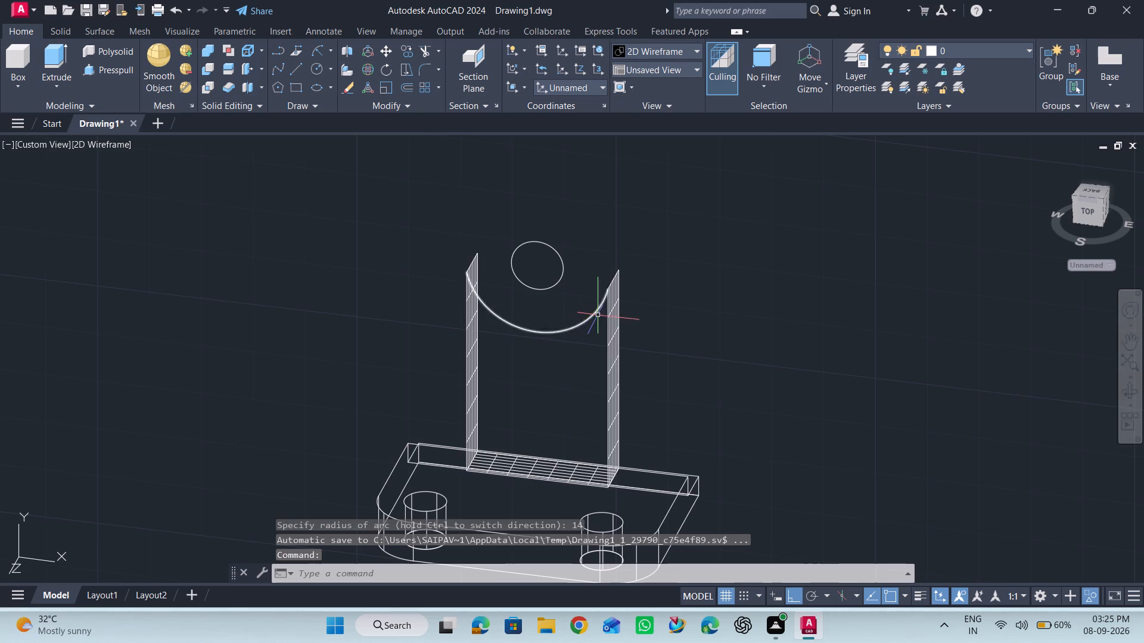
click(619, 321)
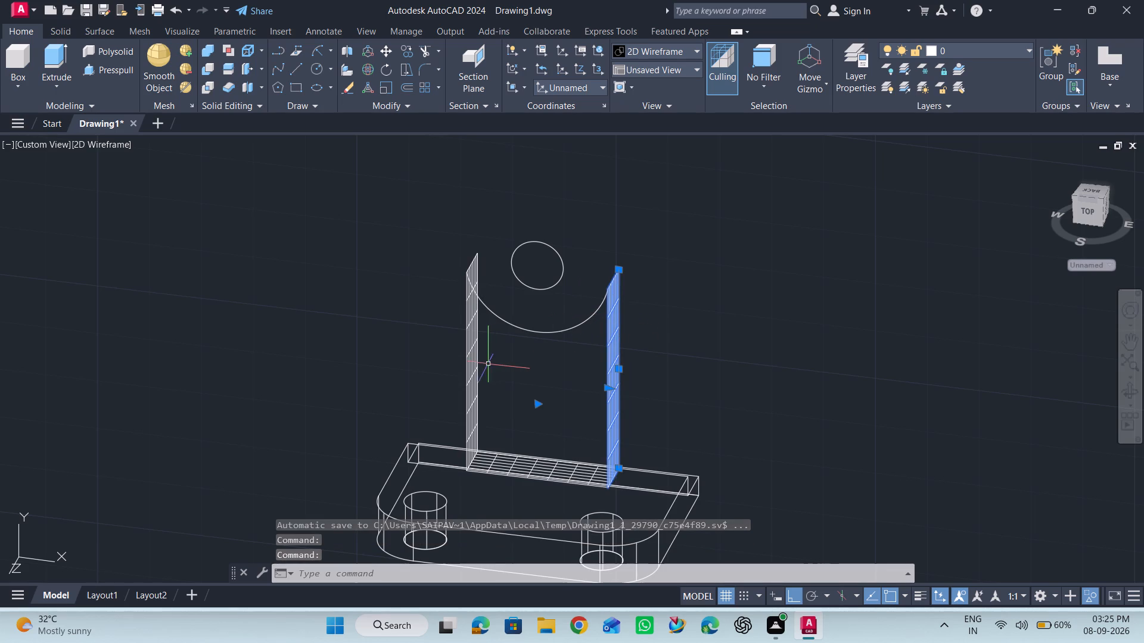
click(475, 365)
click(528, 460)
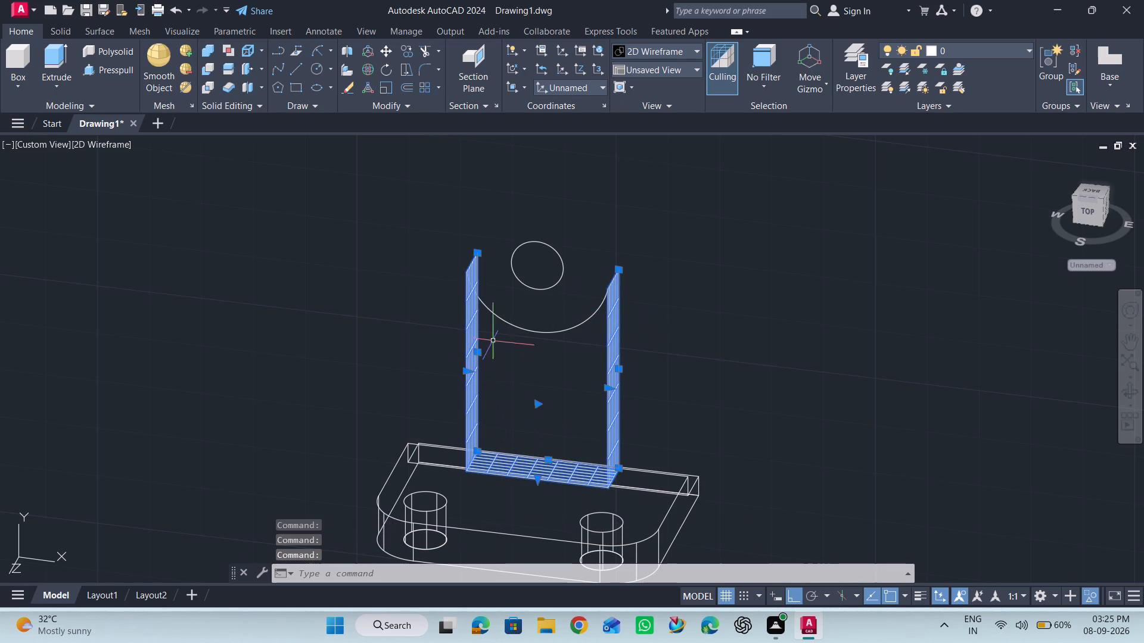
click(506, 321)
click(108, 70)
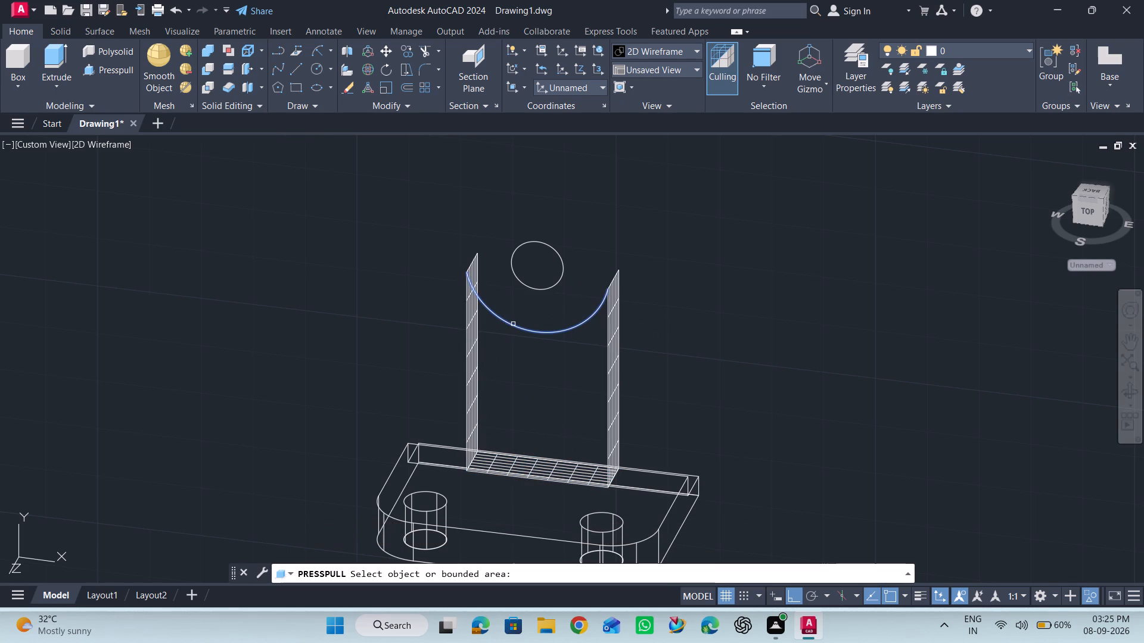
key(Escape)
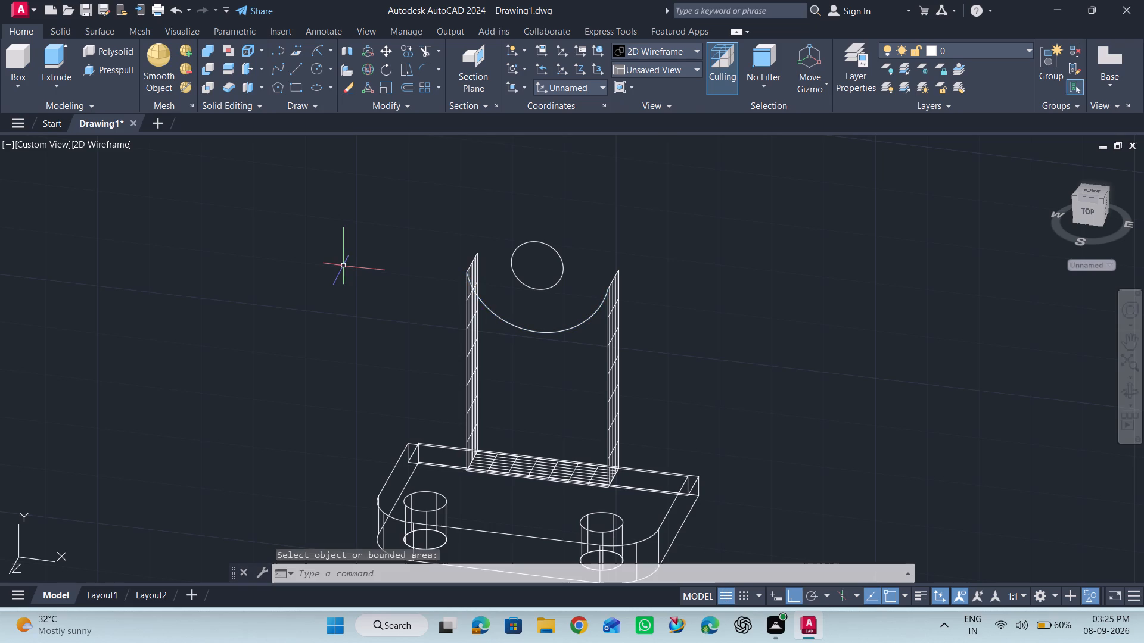
Undo the arc, the circle hiding and move, and the presspulls, back to plain vertical side lines with both concentric circles.
key(ctrl+z)
key(ctrl+z)
key(ctrl+z)
key(ctrl+z)
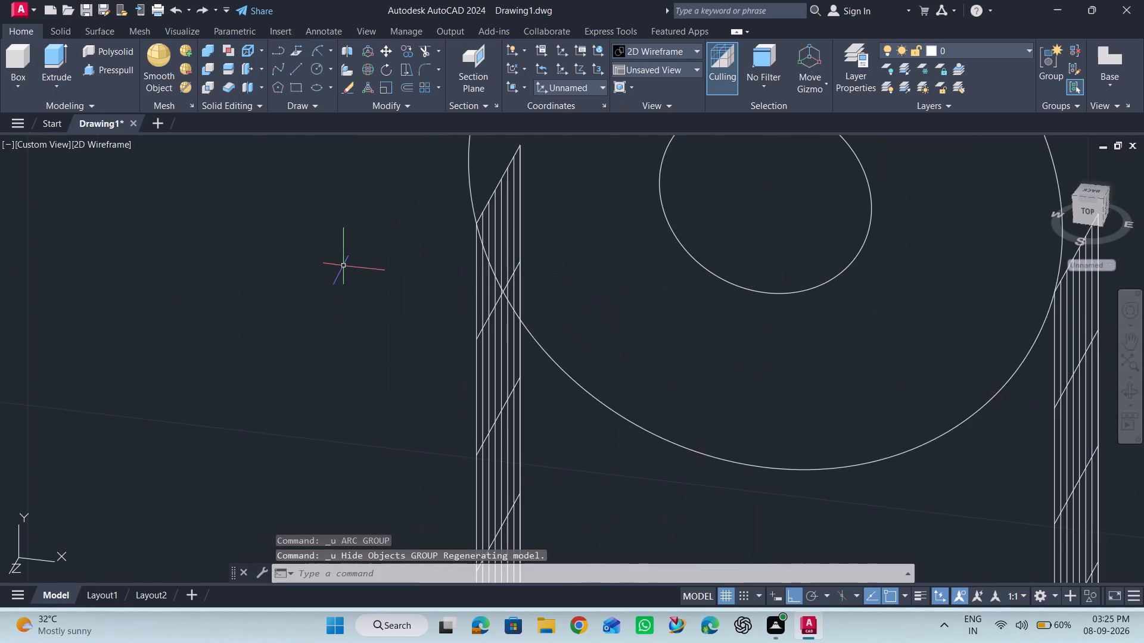
key(ctrl+z)
key(ctrl+z)
key(ctrl+z)
key(ctrl+z)
key(ctrl+z)
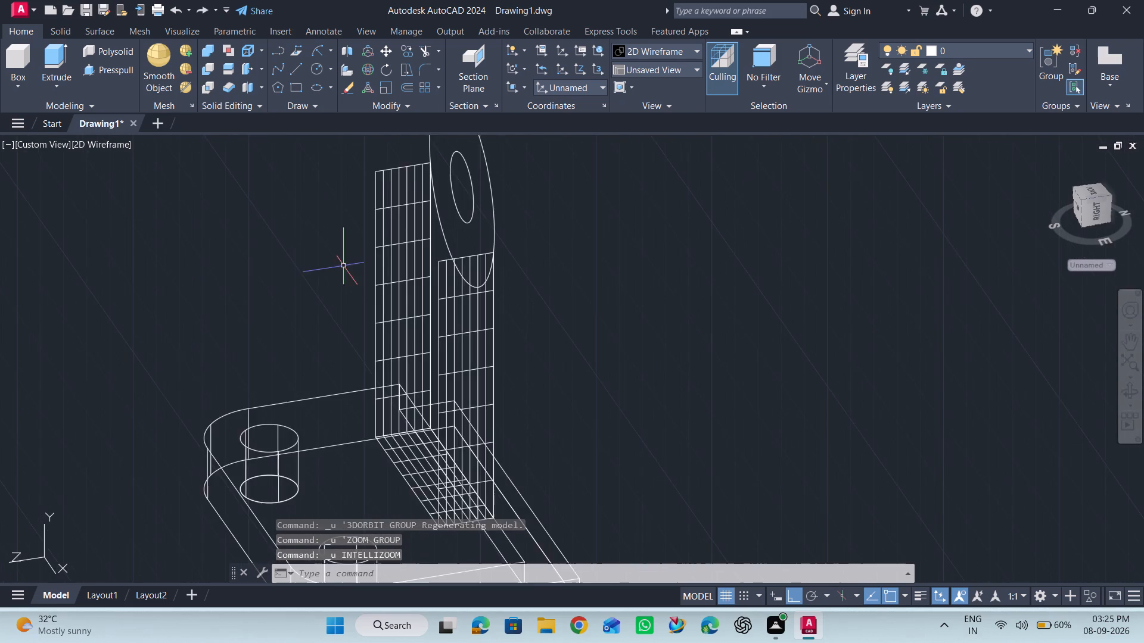
key(ctrl+z)
key(ctrl+z)
key(ctrl+z)
key(ctrl+z)
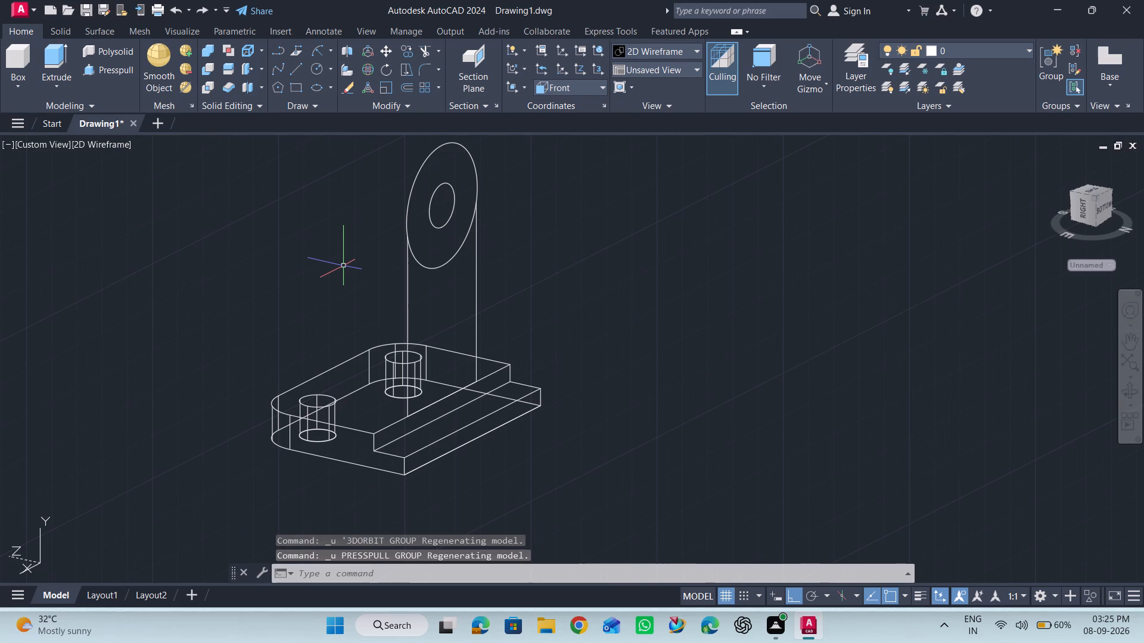
Hide the outer concentric circle at the top of the upright, keeping the inner circle and vertical side lines displayed.
click(1127, 389)
drag(834, 404, 953, 423)
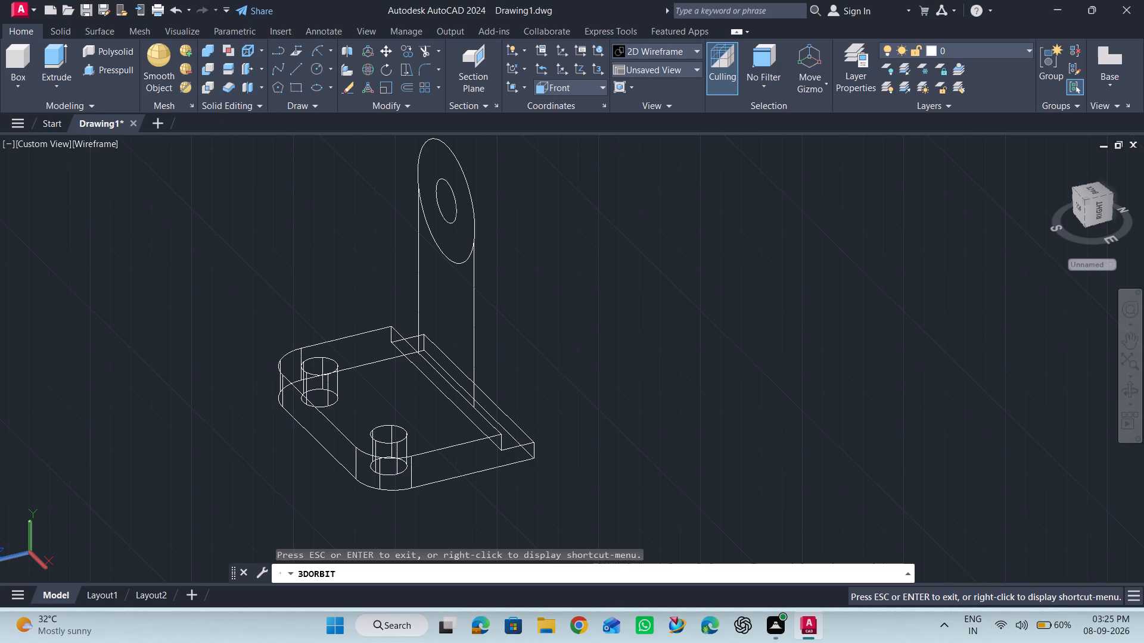
scroll(491, 164, up, 1)
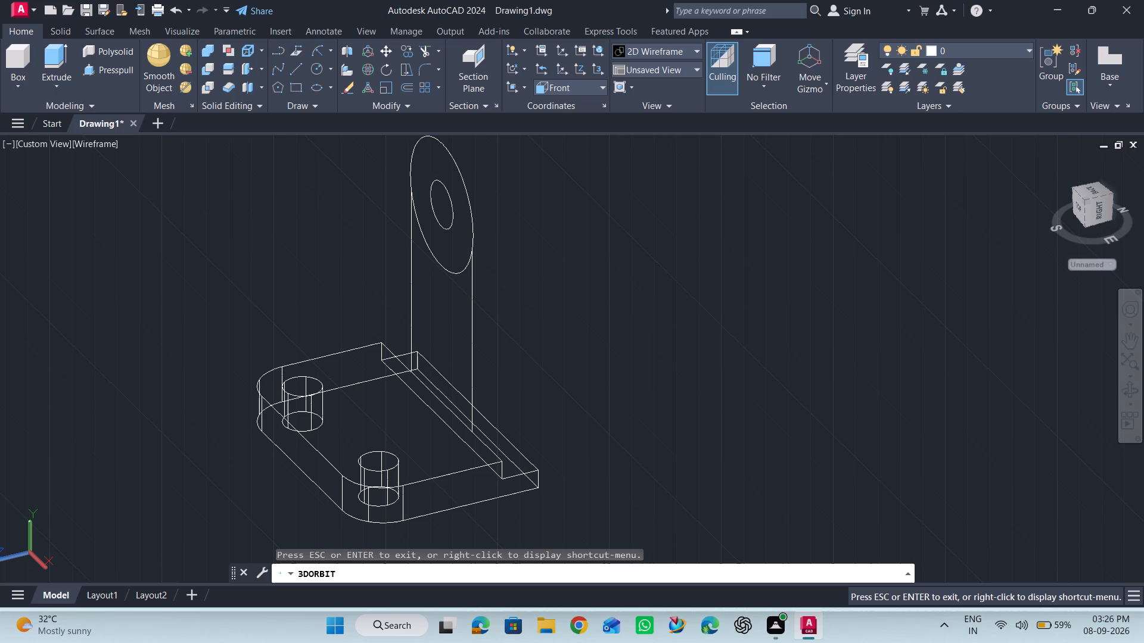
scroll(516, 177, up, 1)
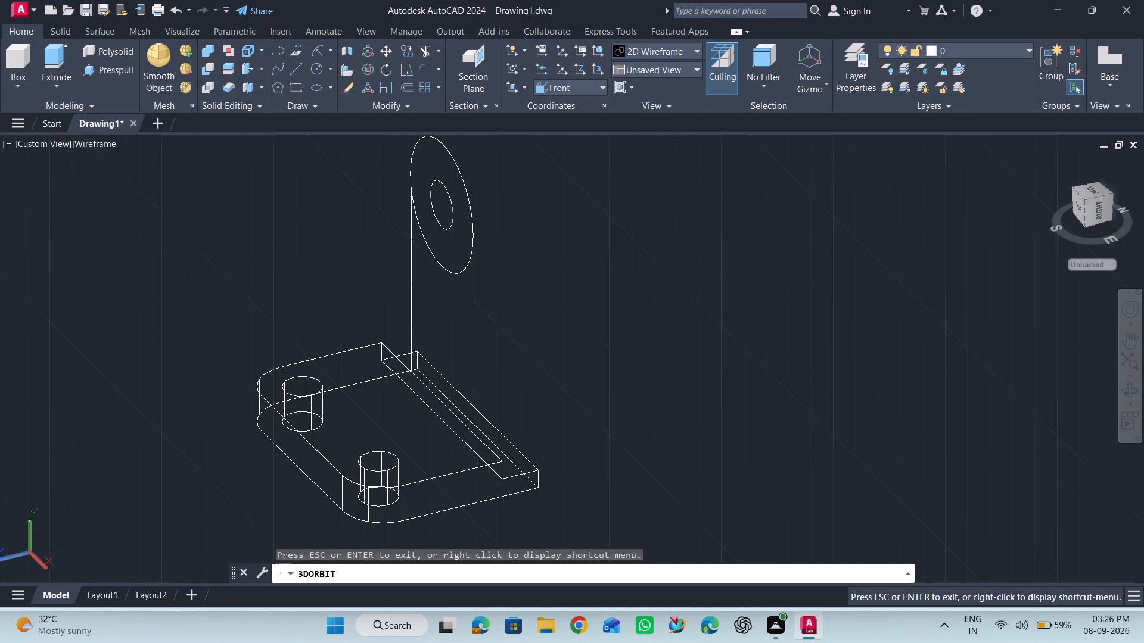
key(Escape)
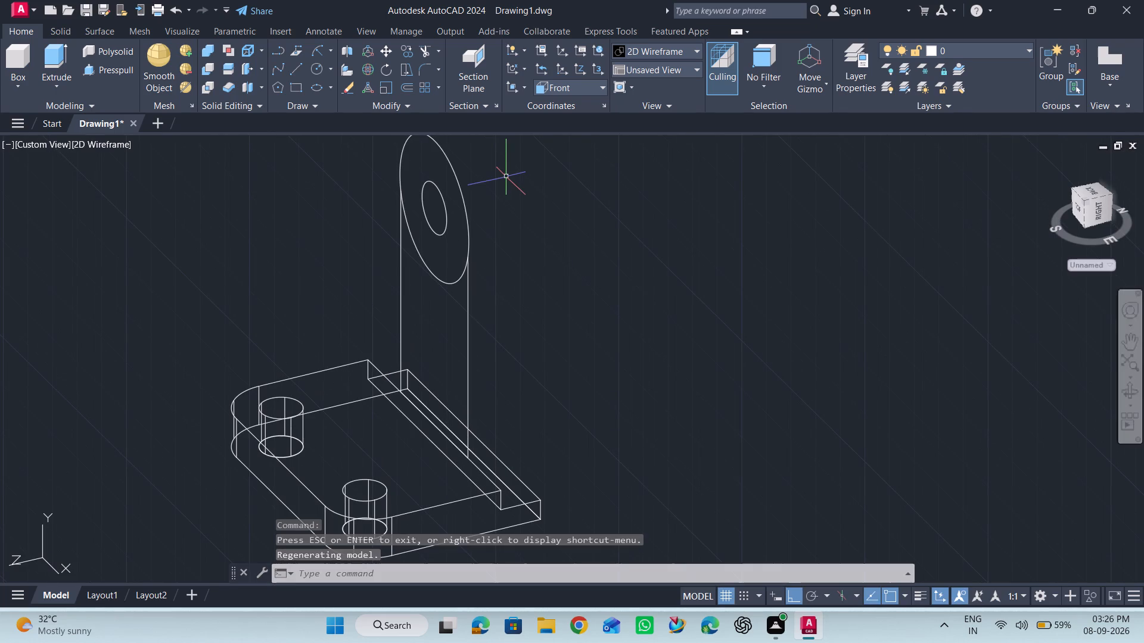
click(449, 161)
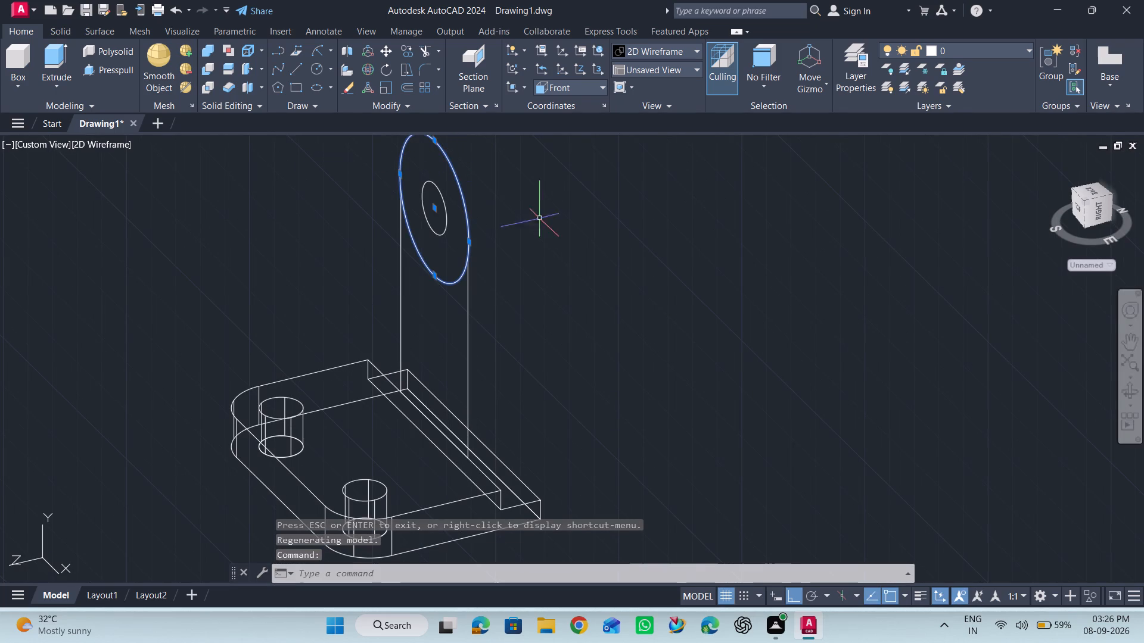
right_click(548, 221)
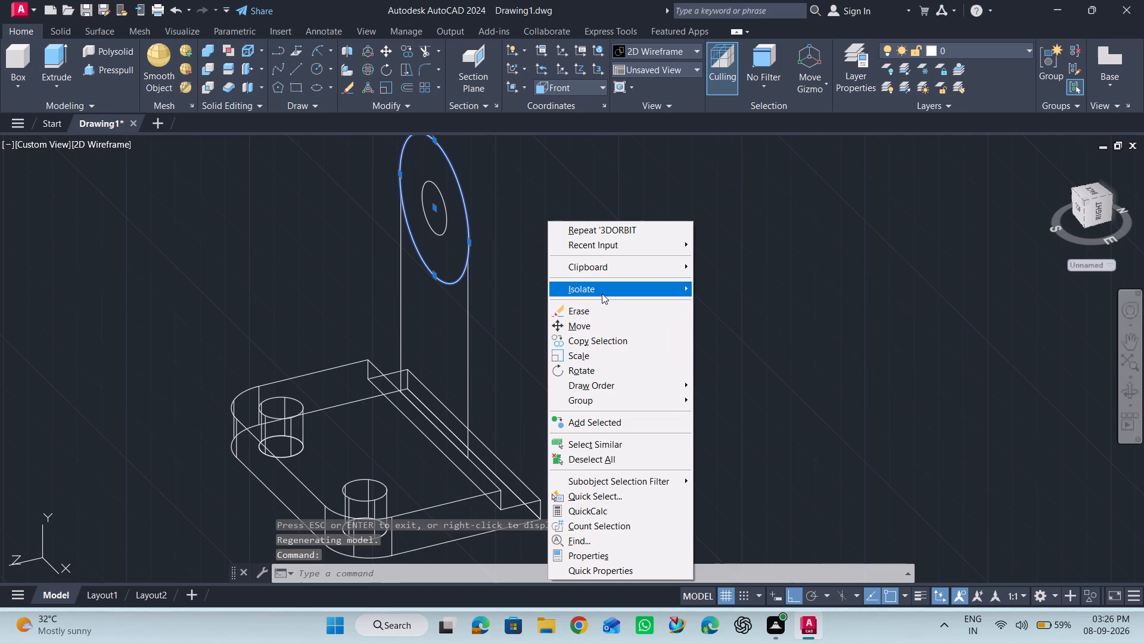
click(702, 300)
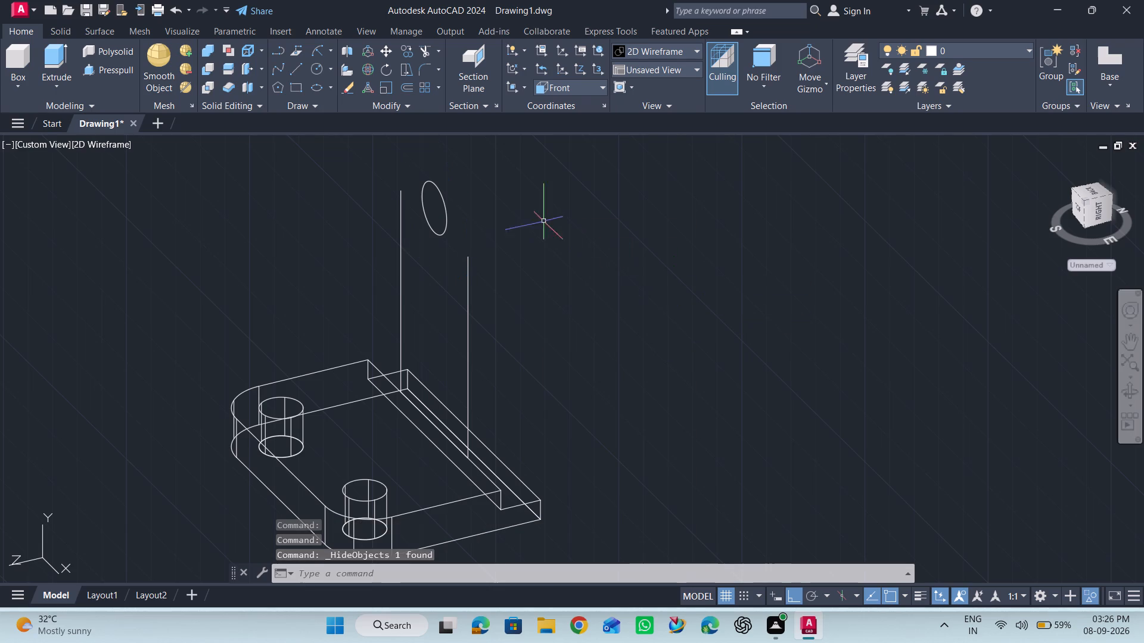
Draw a start-end-radius arc with radius 14 between the upper ends of the two vertical side lines.
click(321, 51)
click(335, 46)
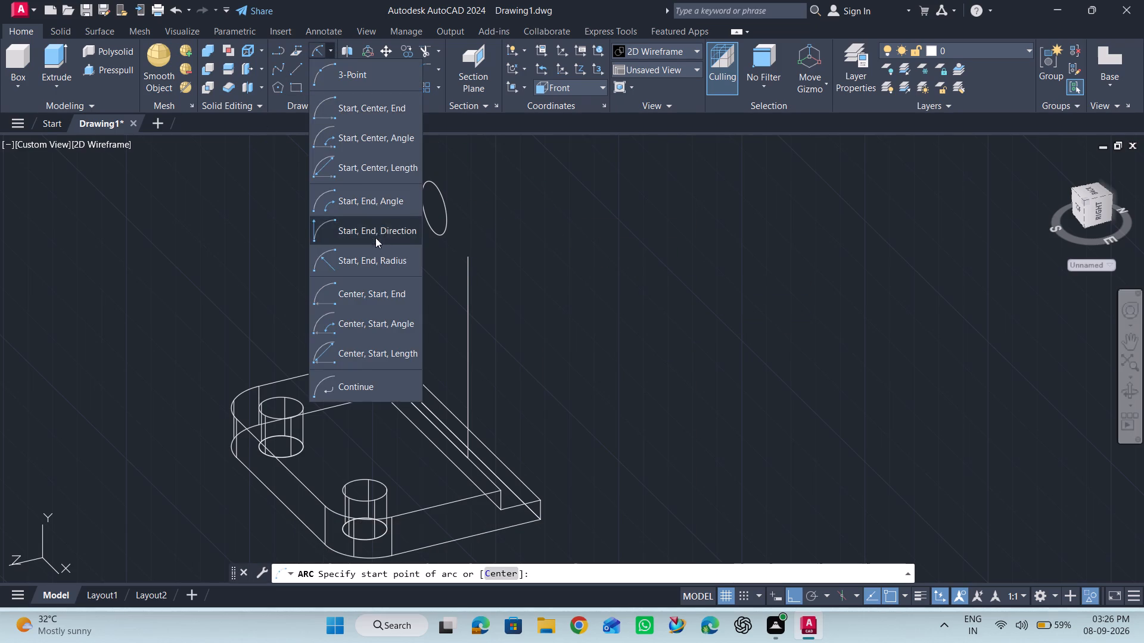
click(376, 252)
click(400, 193)
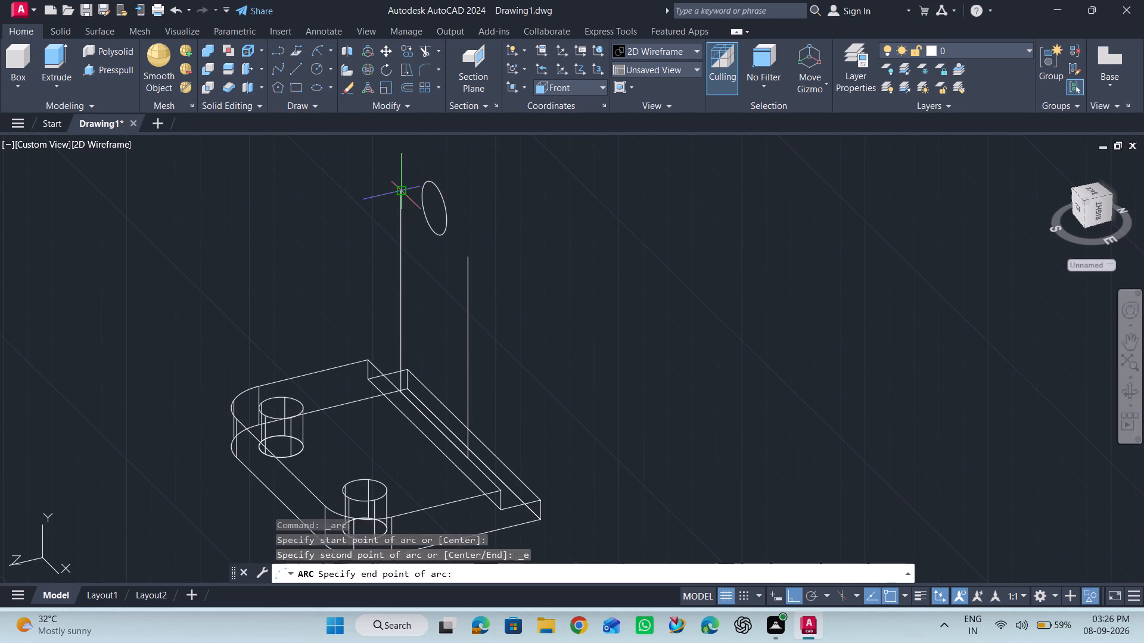
click(465, 260)
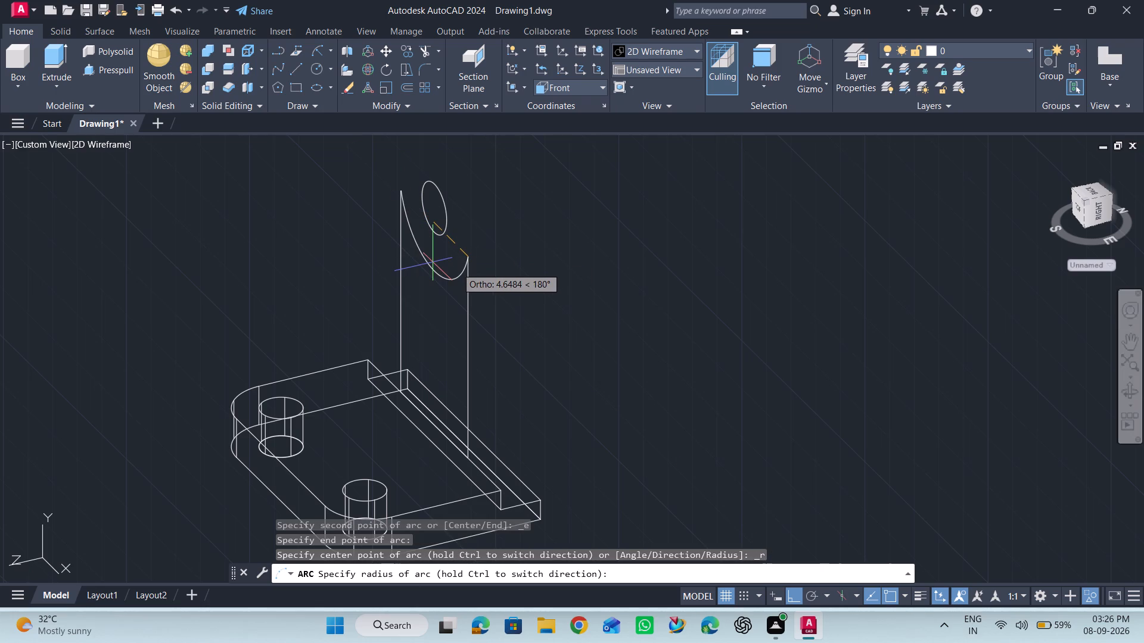
text(14)
key(Return)
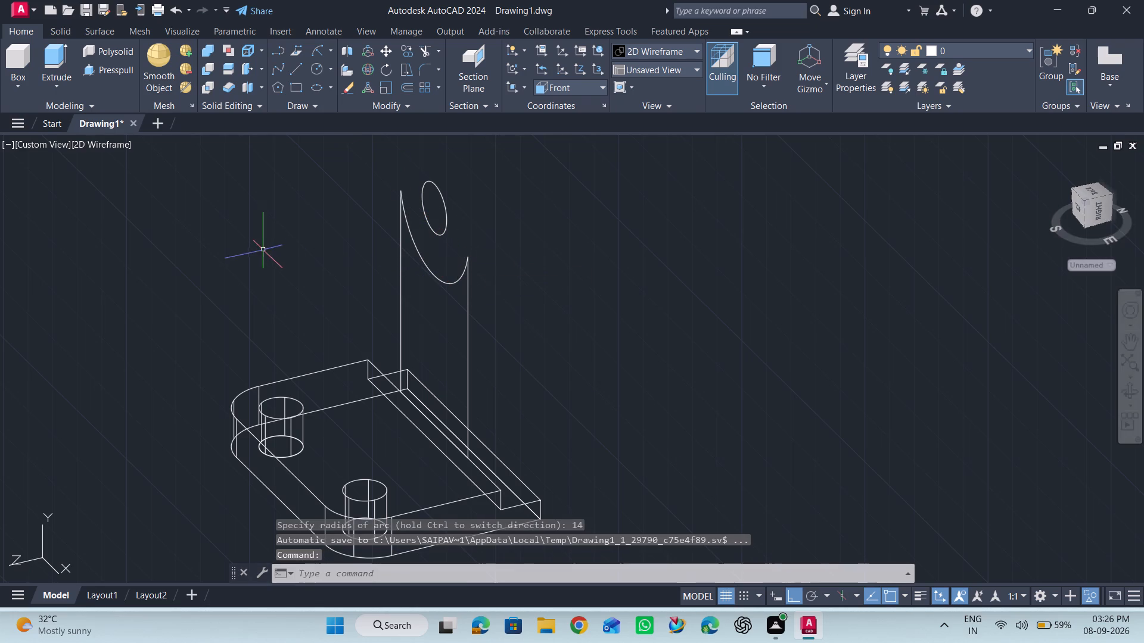
Draw an 8-long line in the +Z direction from the foot of the upright's +X vertical side line.
scroll(251, 268, down, 1)
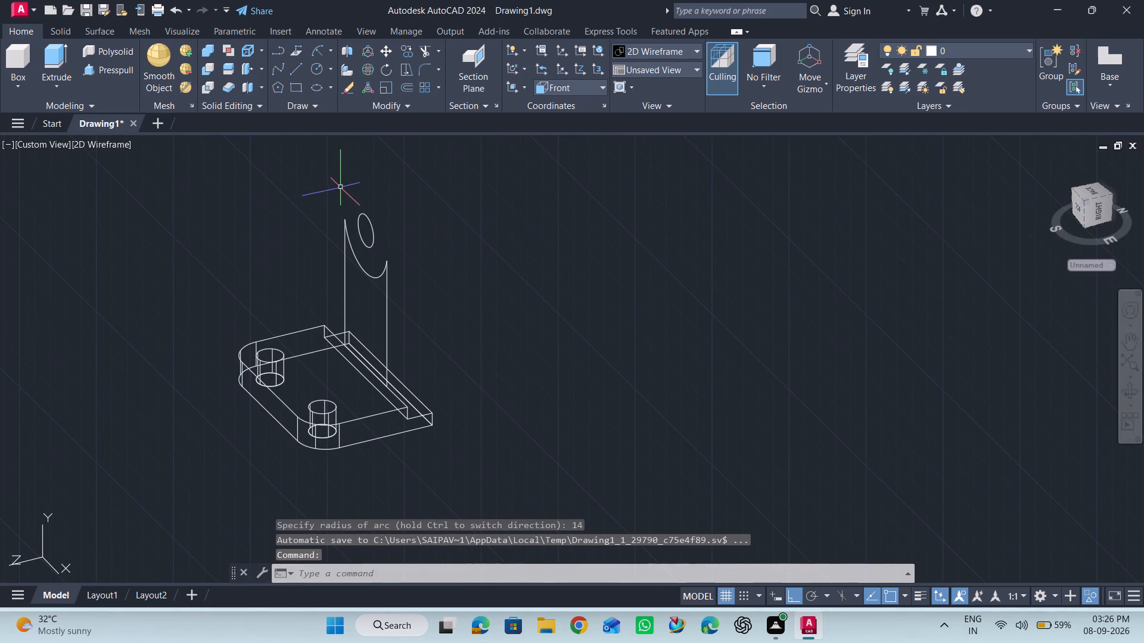
scroll(351, 192, up, 1)
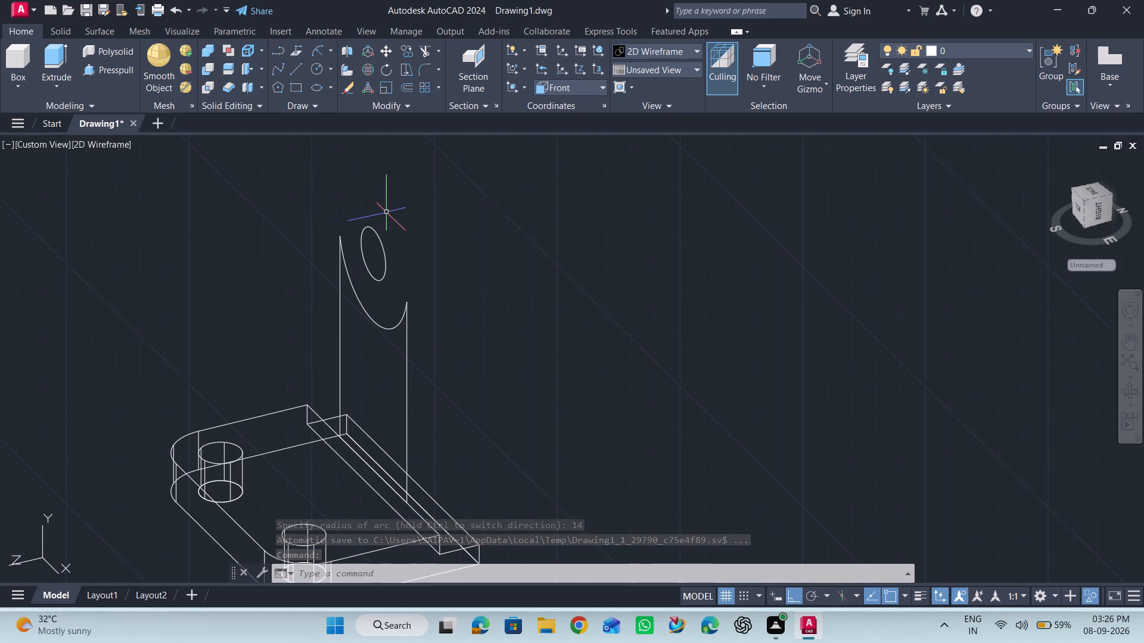
scroll(386, 212, up, 1)
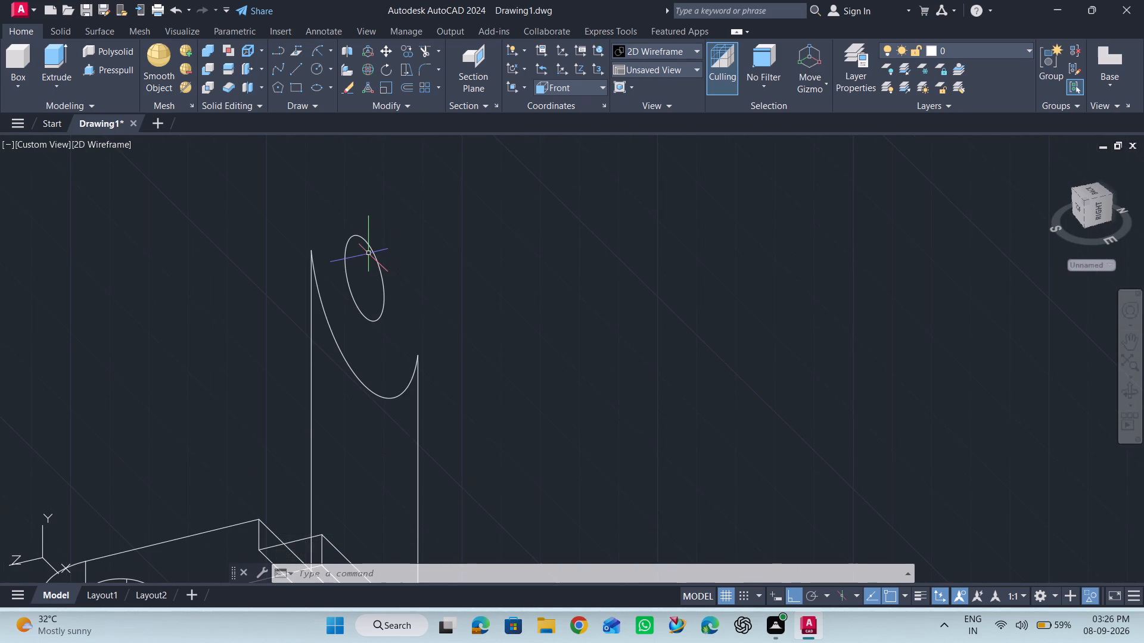
scroll(367, 233, down, 2)
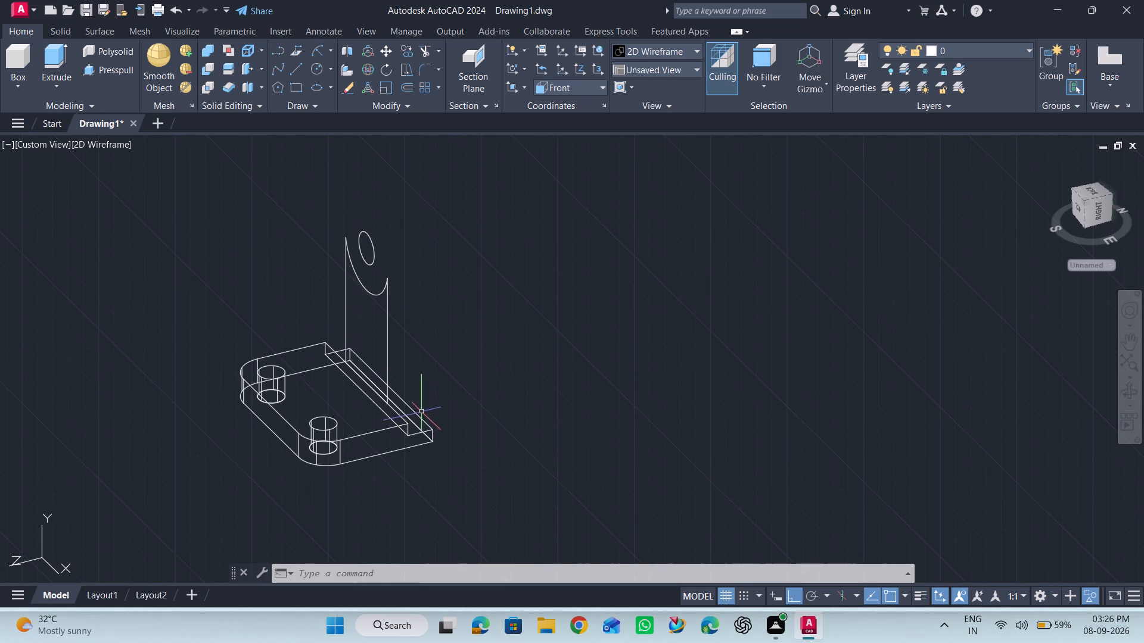
scroll(387, 402, up, 3)
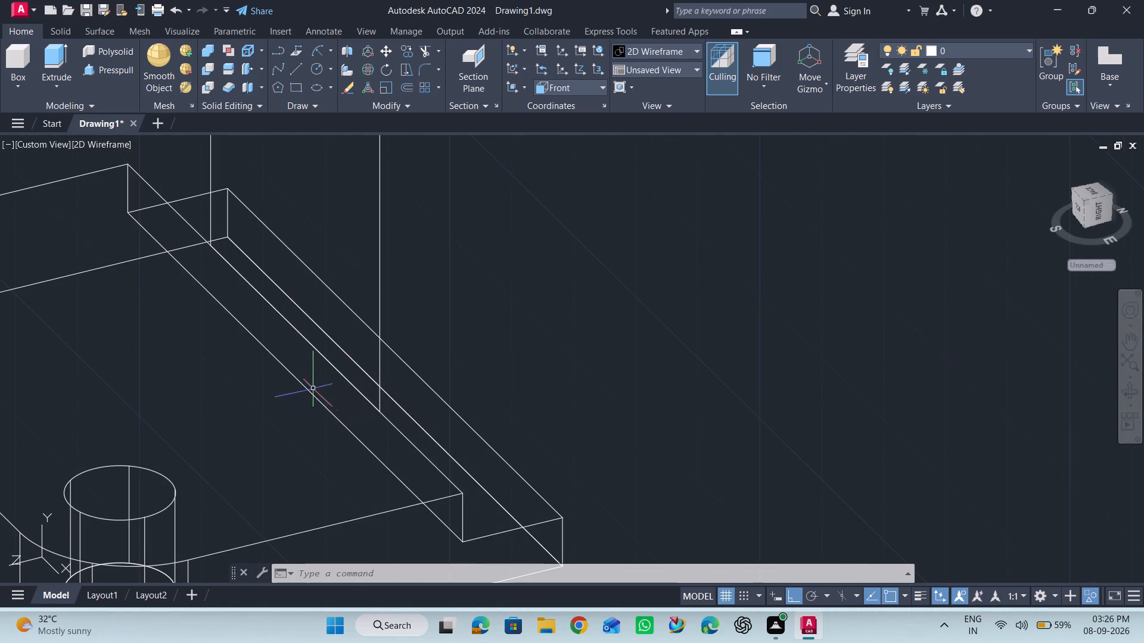
scroll(353, 404, down, 2)
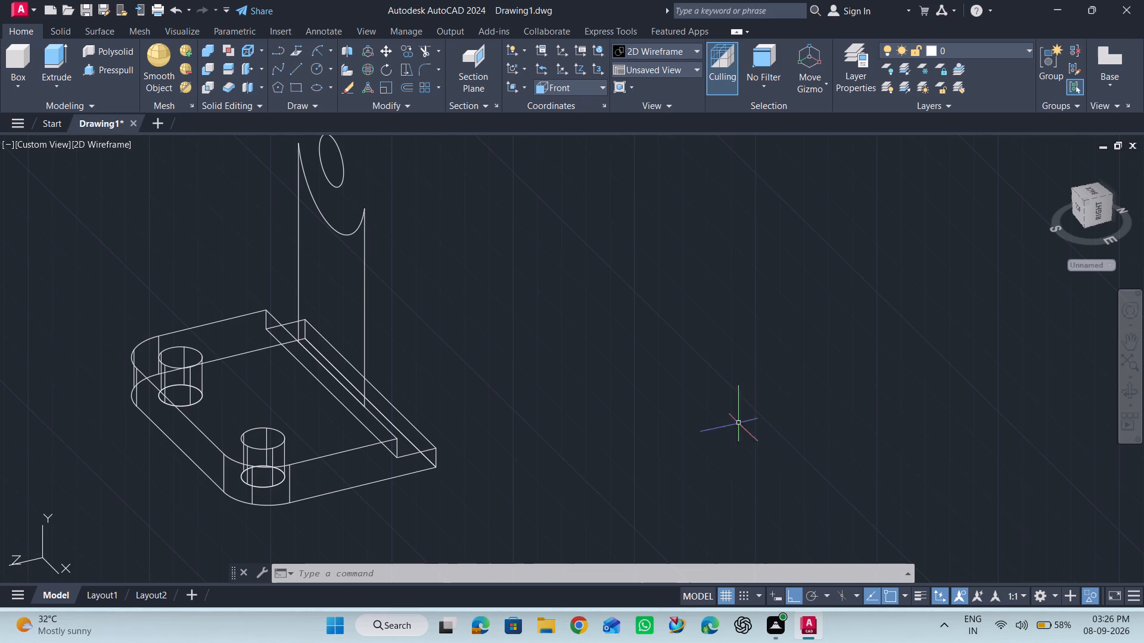
click(293, 73)
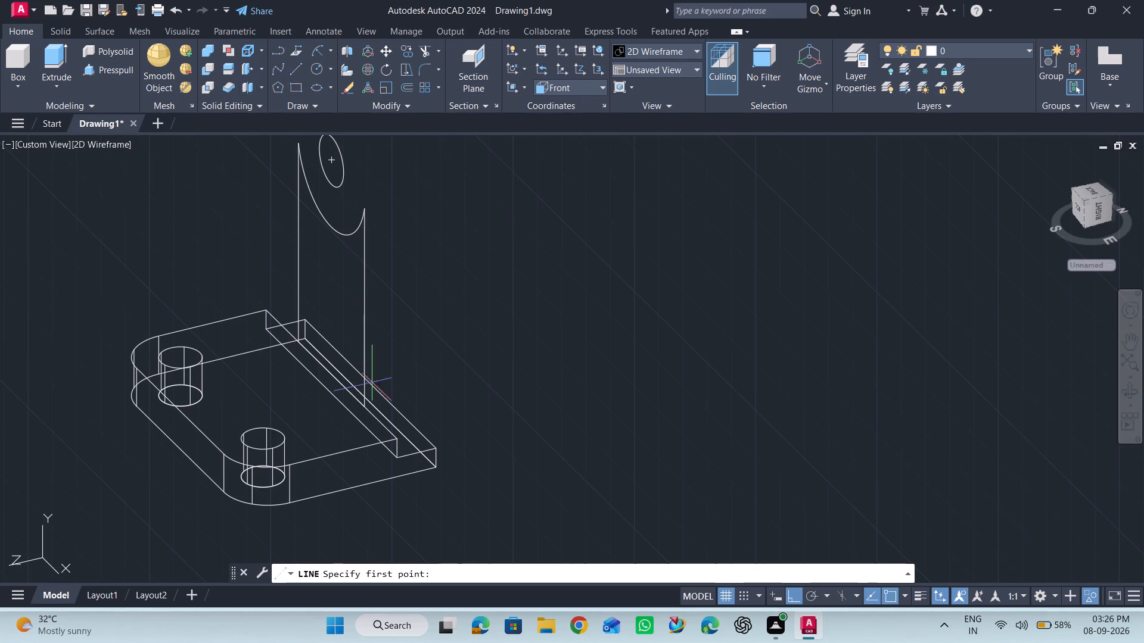
click(360, 408)
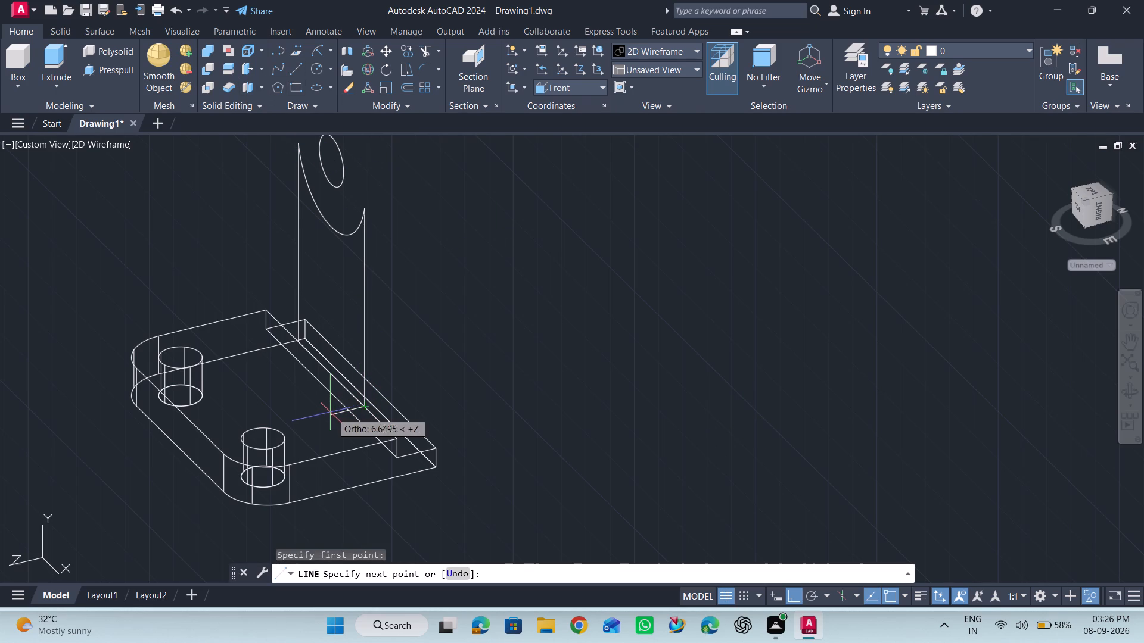
key(8)
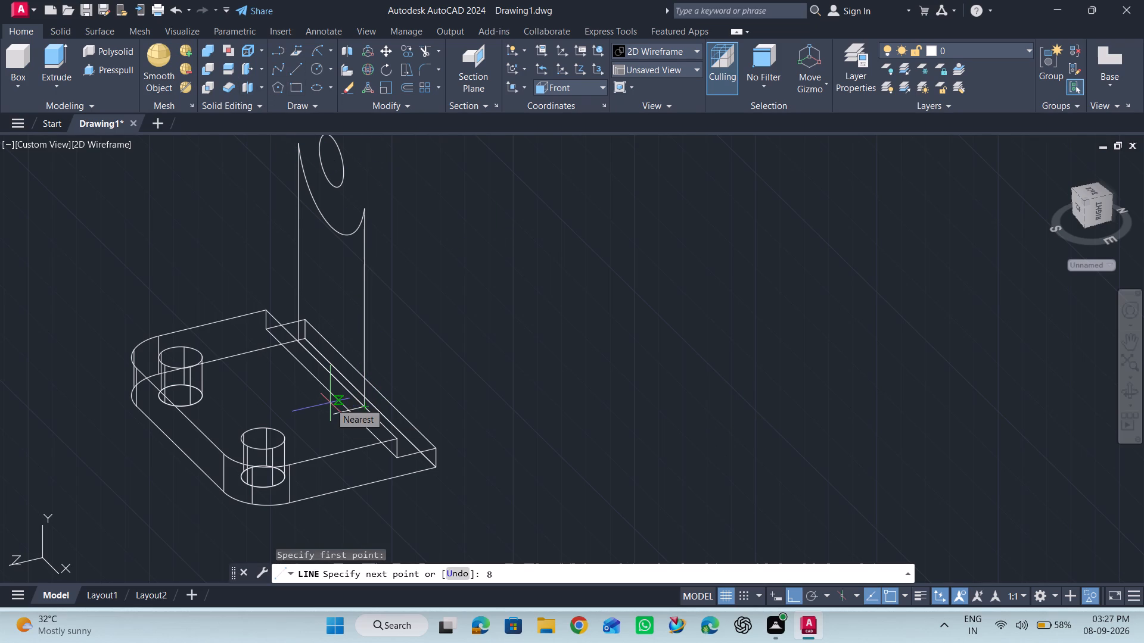
key(Return)
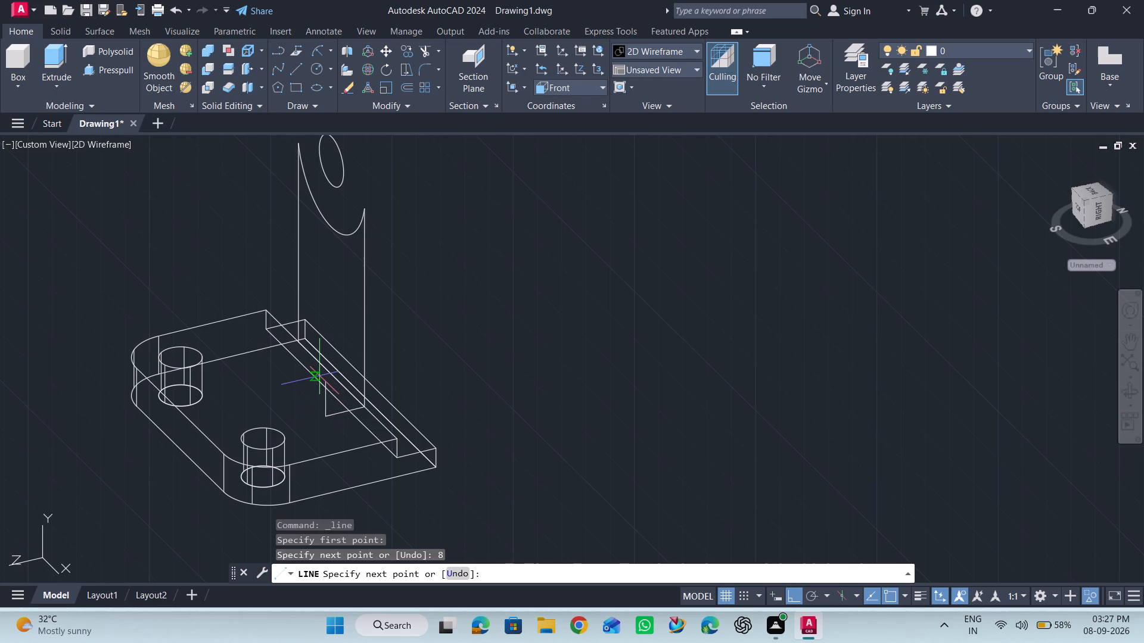
key(Escape)
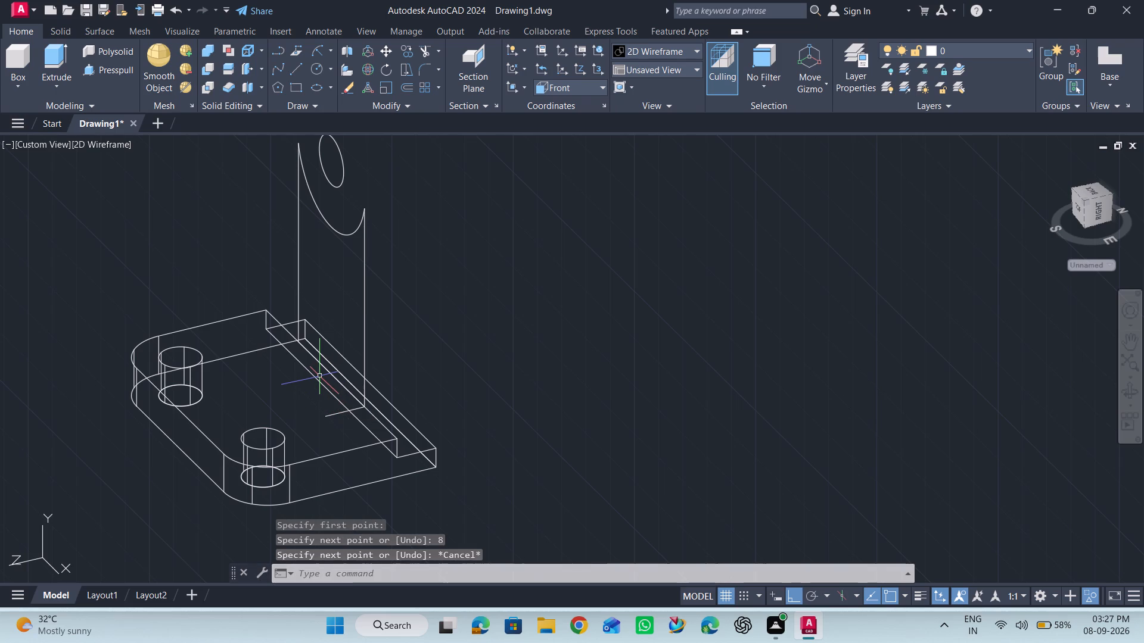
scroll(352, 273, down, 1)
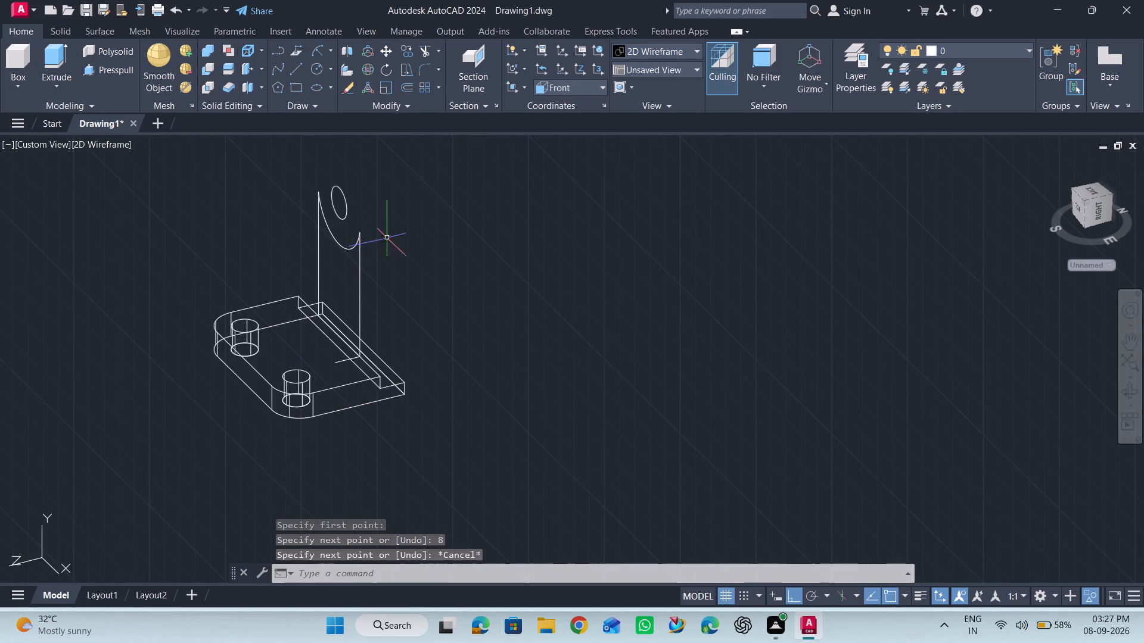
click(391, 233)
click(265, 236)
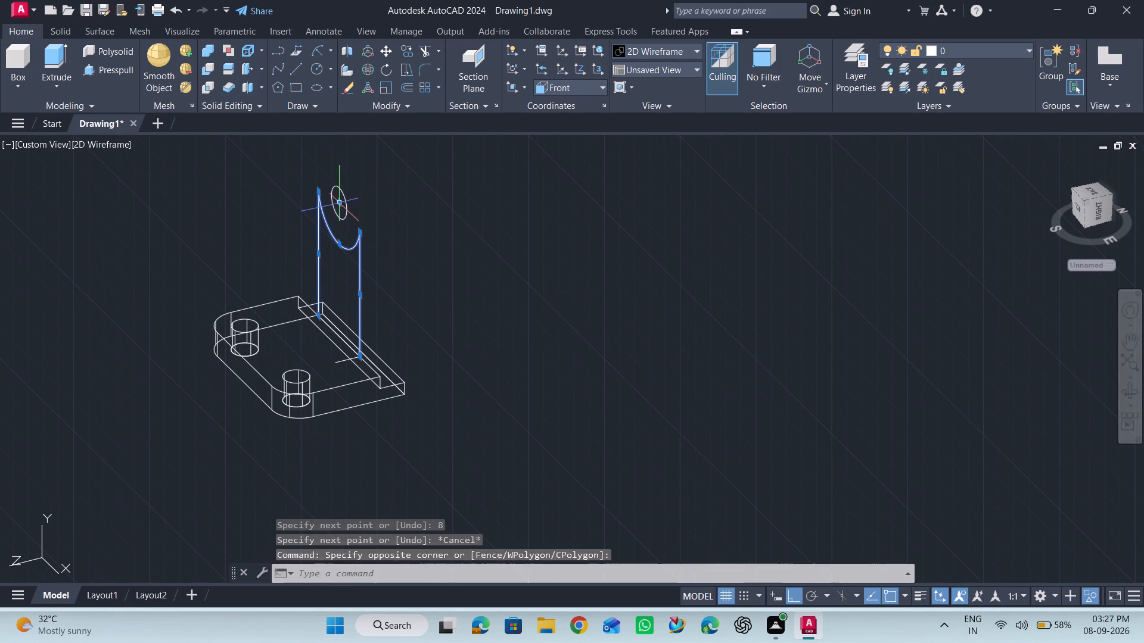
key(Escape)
Delete the arc between the upper ends of the two vertical side lines.
click(337, 238)
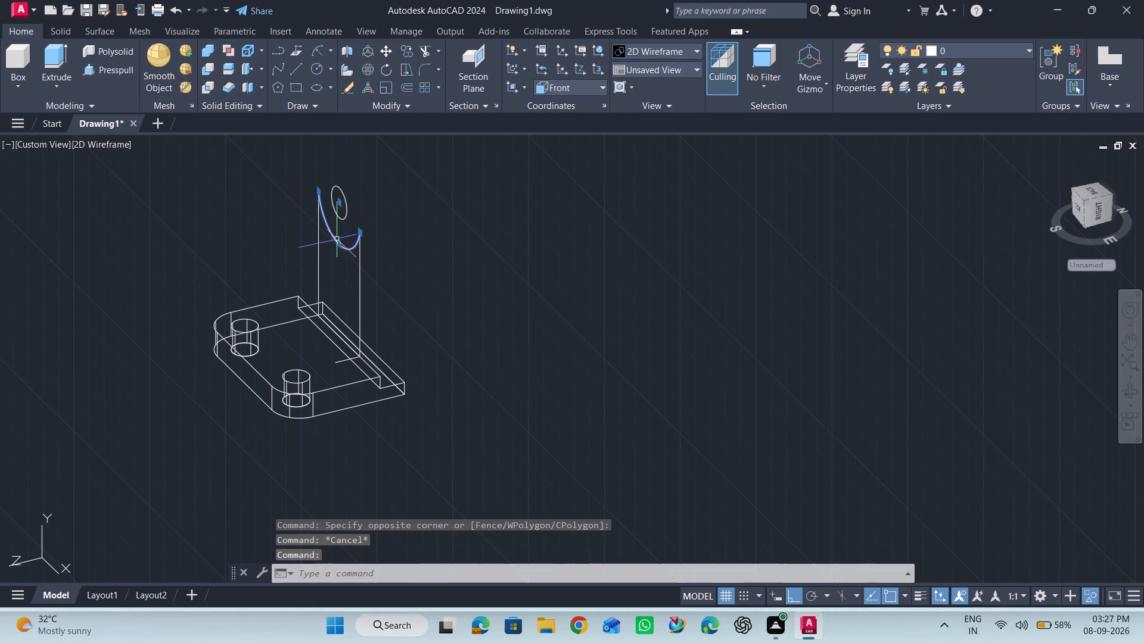
key(Delete)
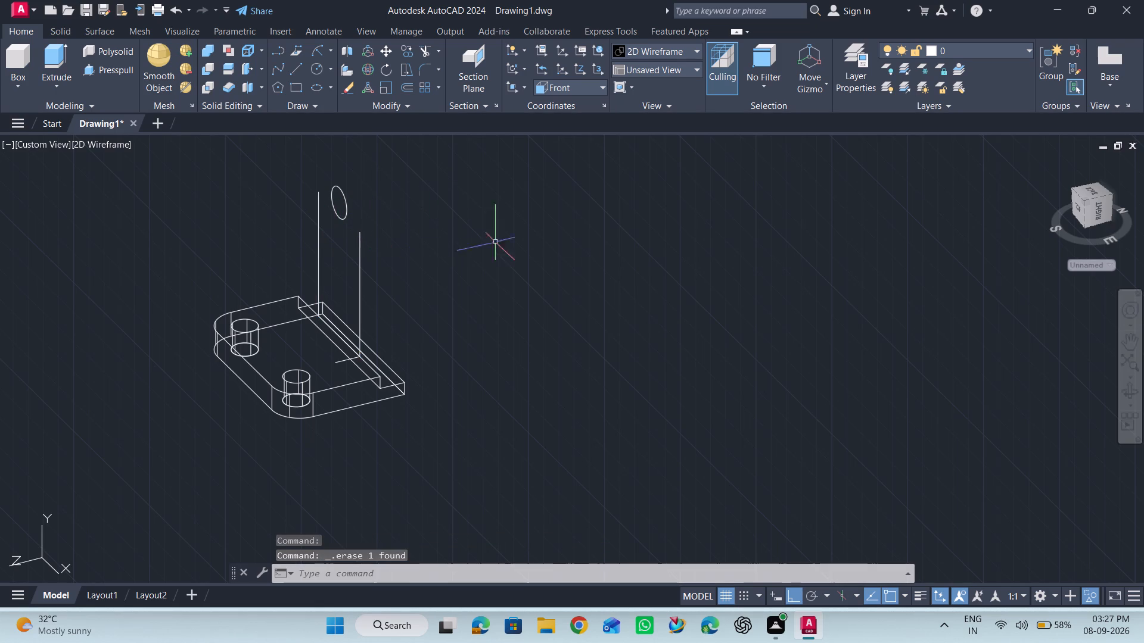
End object isolation to redisplay the hidden outer circle at the top of the upright.
right_click(601, 230)
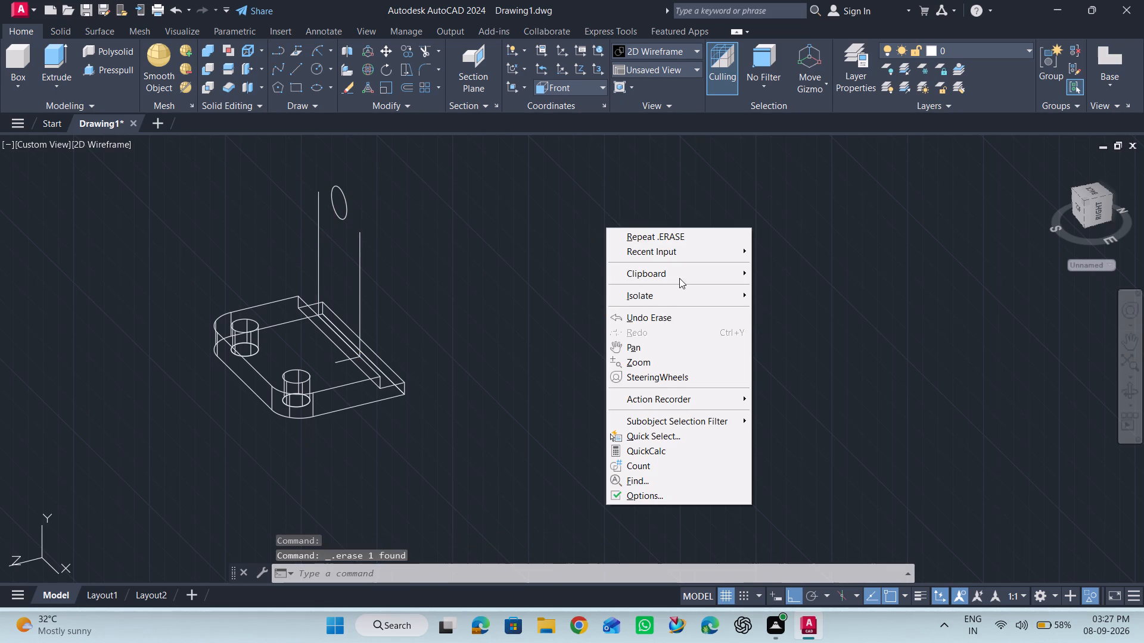
click(673, 292)
click(758, 326)
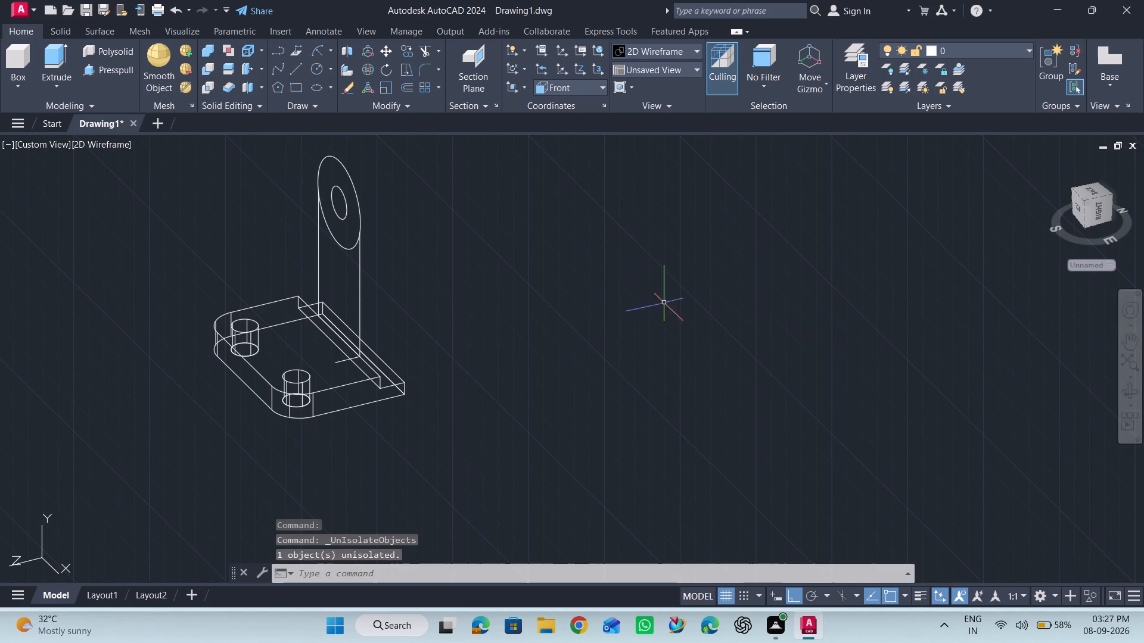
Move both concentric circles and the two vertical side lines from the foot of the +X side line to the 8-long line's free end.
scroll(303, 201, up, 1)
drag(441, 194, 430, 199)
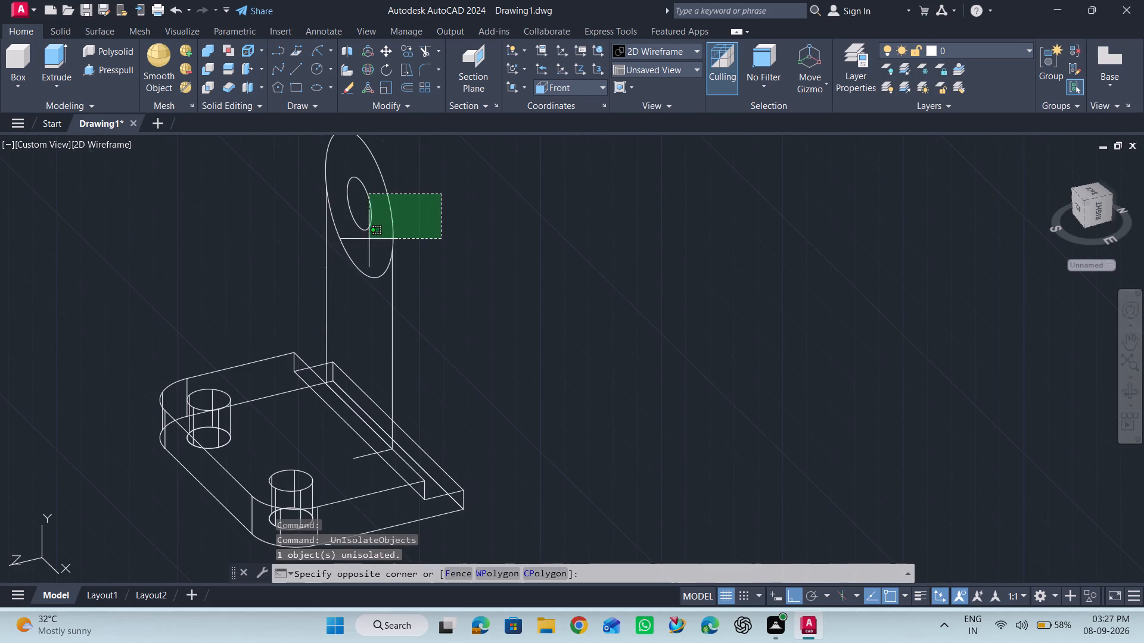
click(328, 296)
drag(335, 273, 327, 273)
click(282, 267)
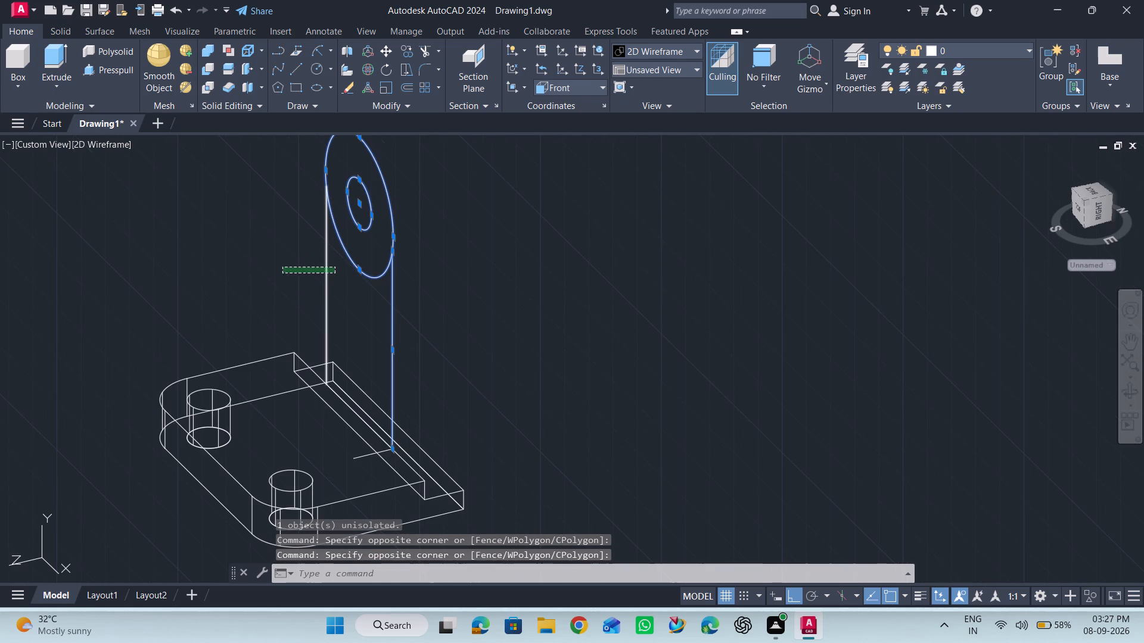
scroll(355, 288, down, 1)
right_click(456, 320)
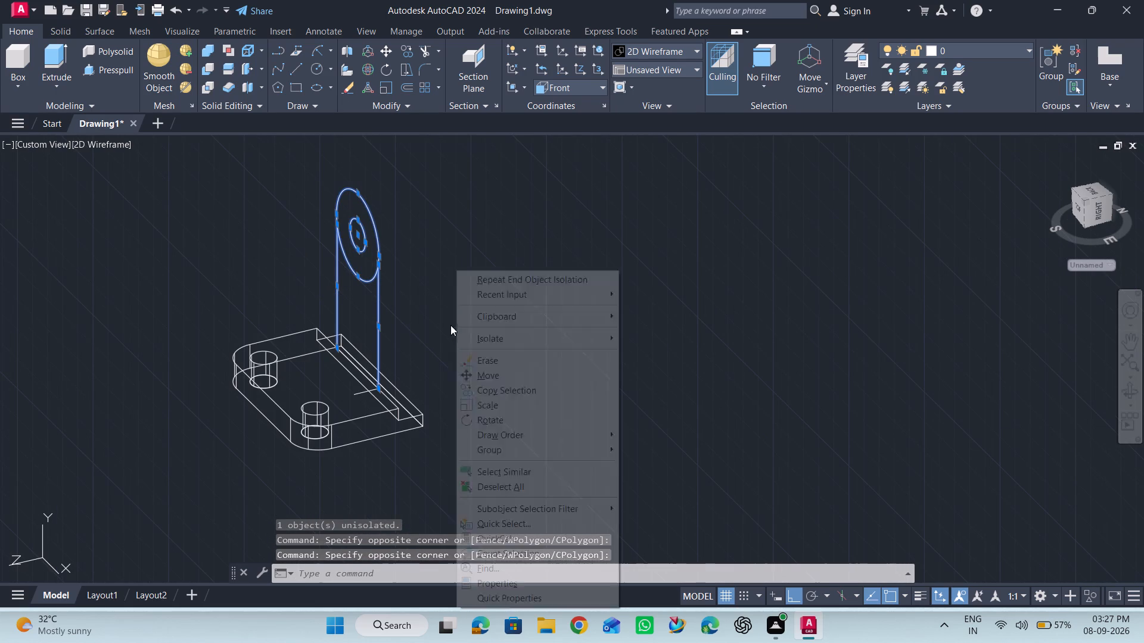
click(486, 375)
scroll(369, 389, up, 4)
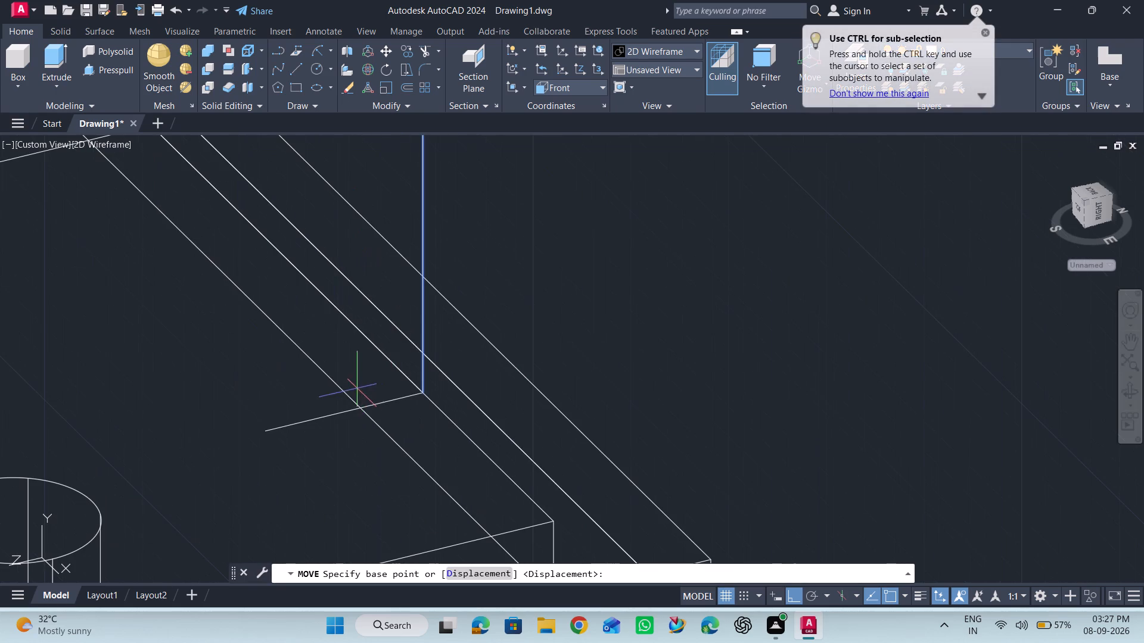
click(424, 392)
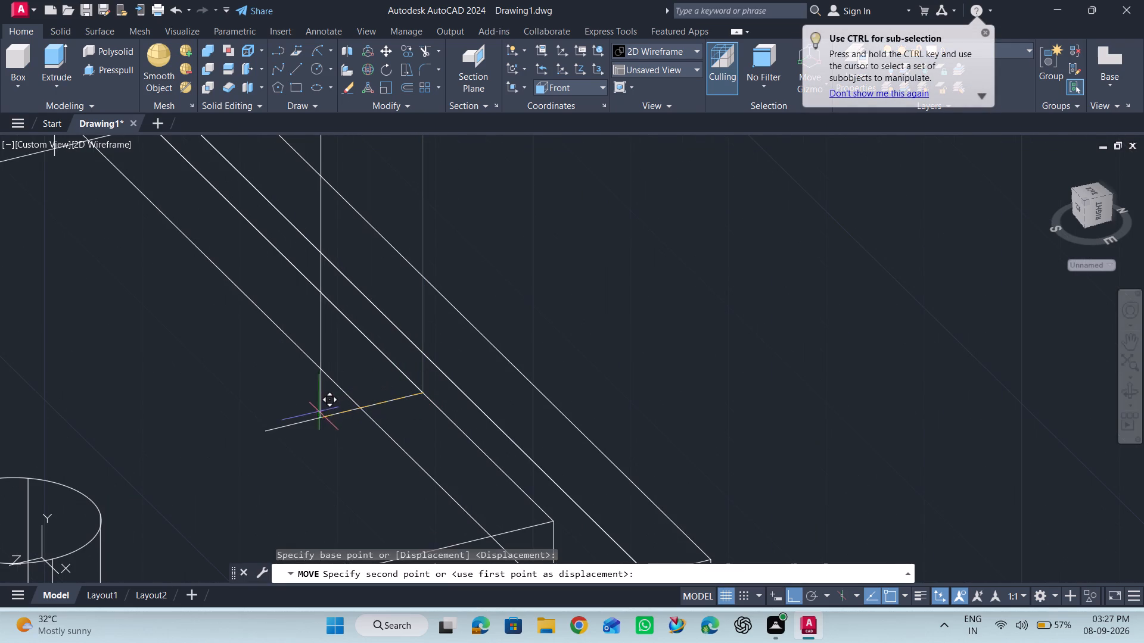
click(267, 430)
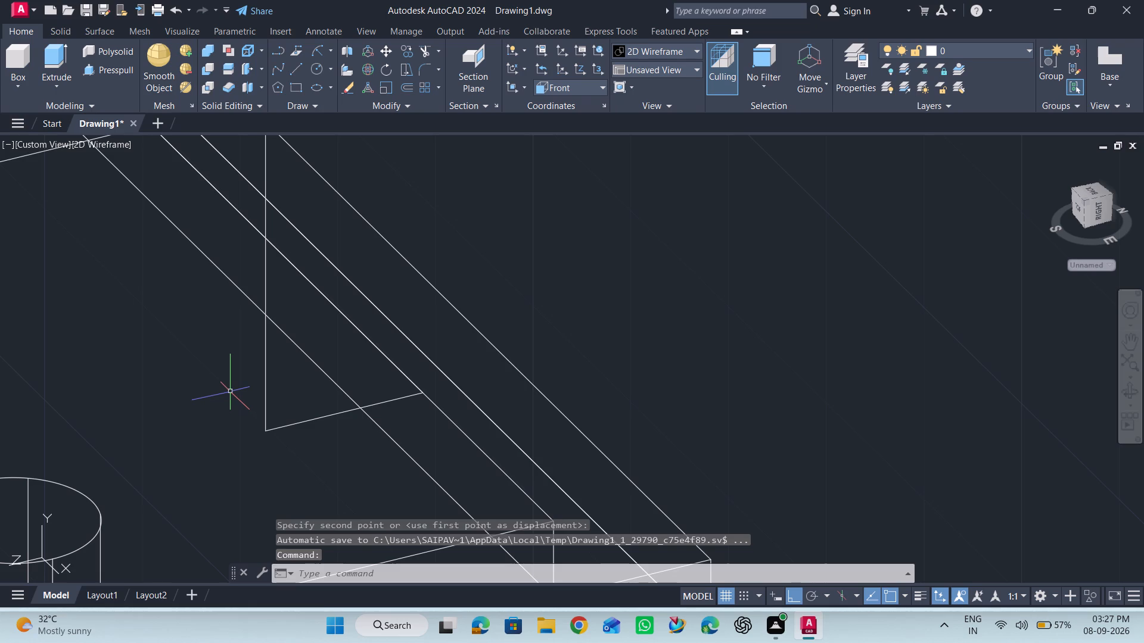
Move the upright's bottom line from its +X end to the free end of the 8-long line, at the moved side line's foot.
click(353, 326)
scroll(353, 332, down, 2)
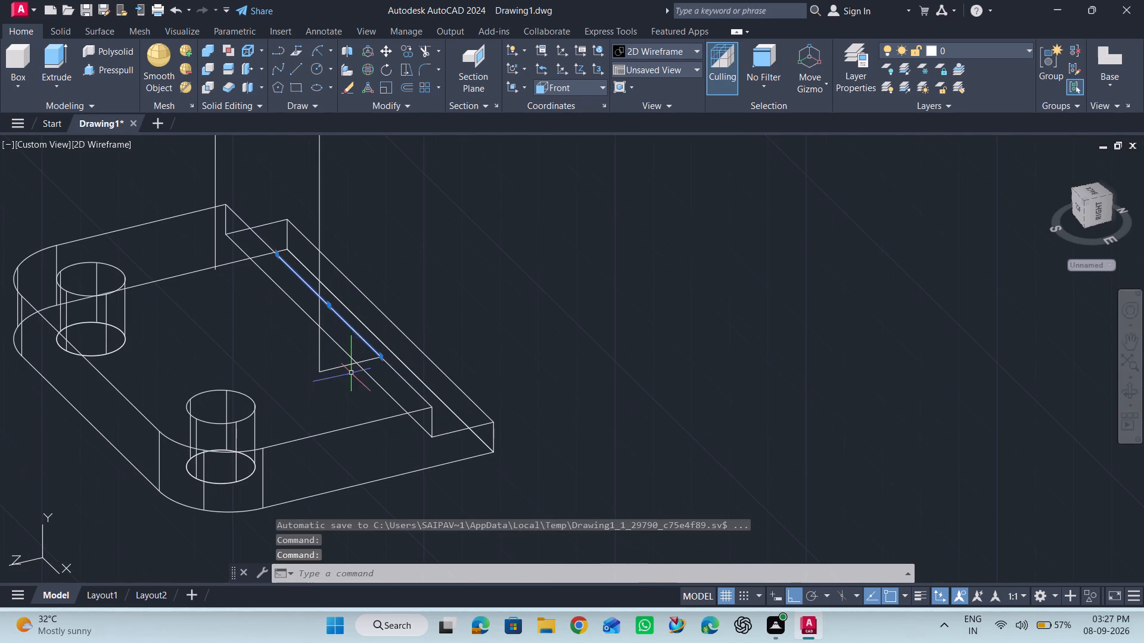
scroll(327, 368, up, 2)
scroll(450, 346, up, 3)
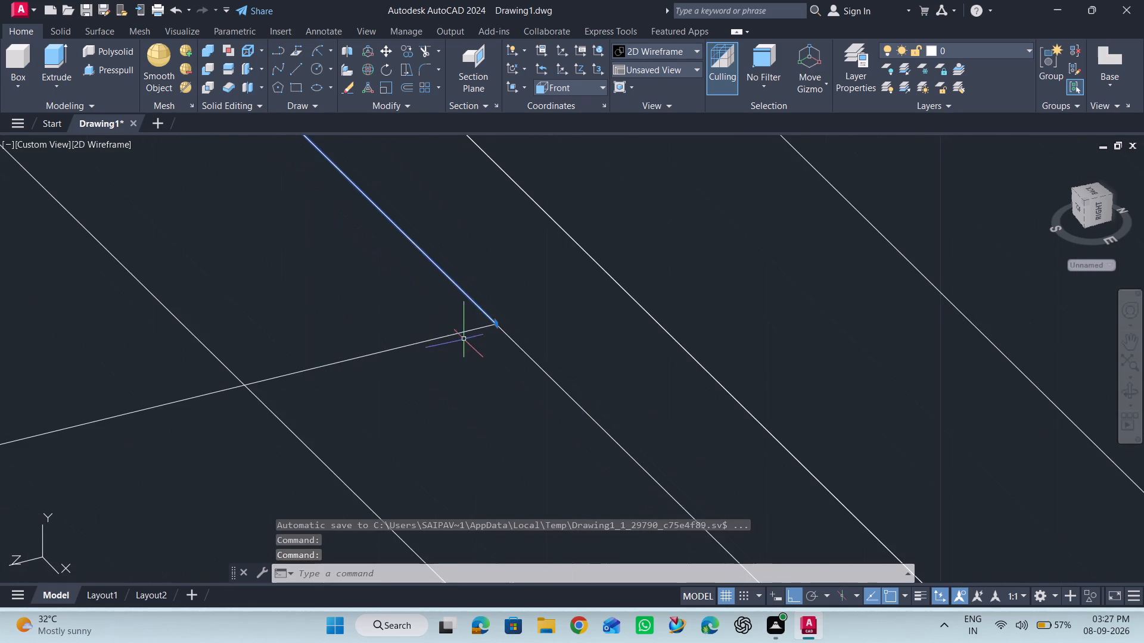
right_click(505, 288)
click(522, 358)
scroll(520, 341, down, 1)
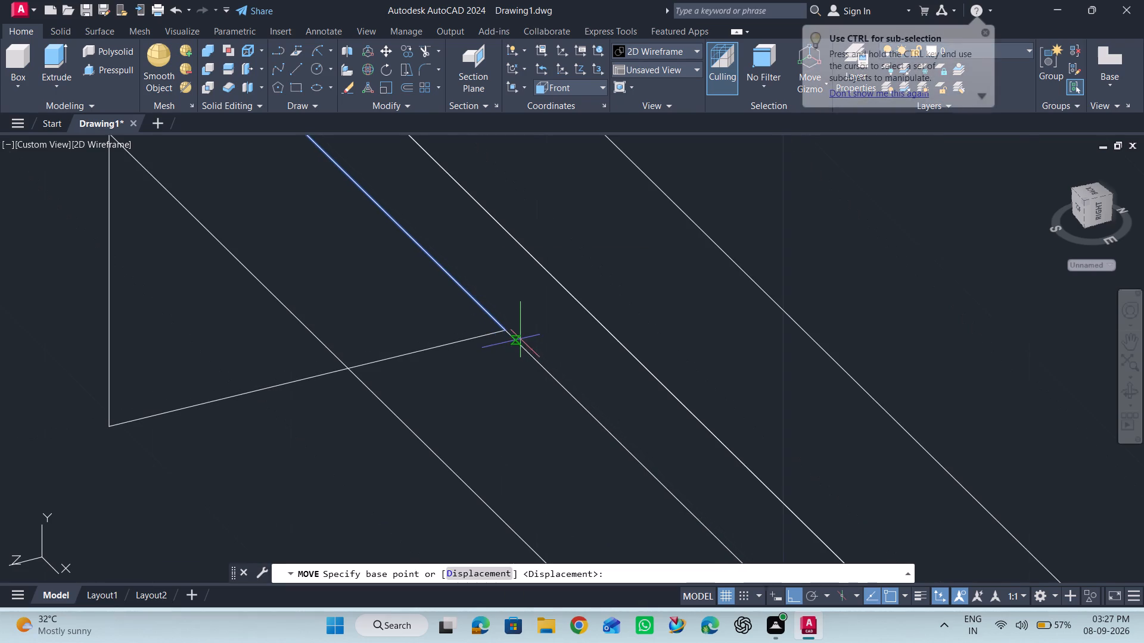
click(509, 327)
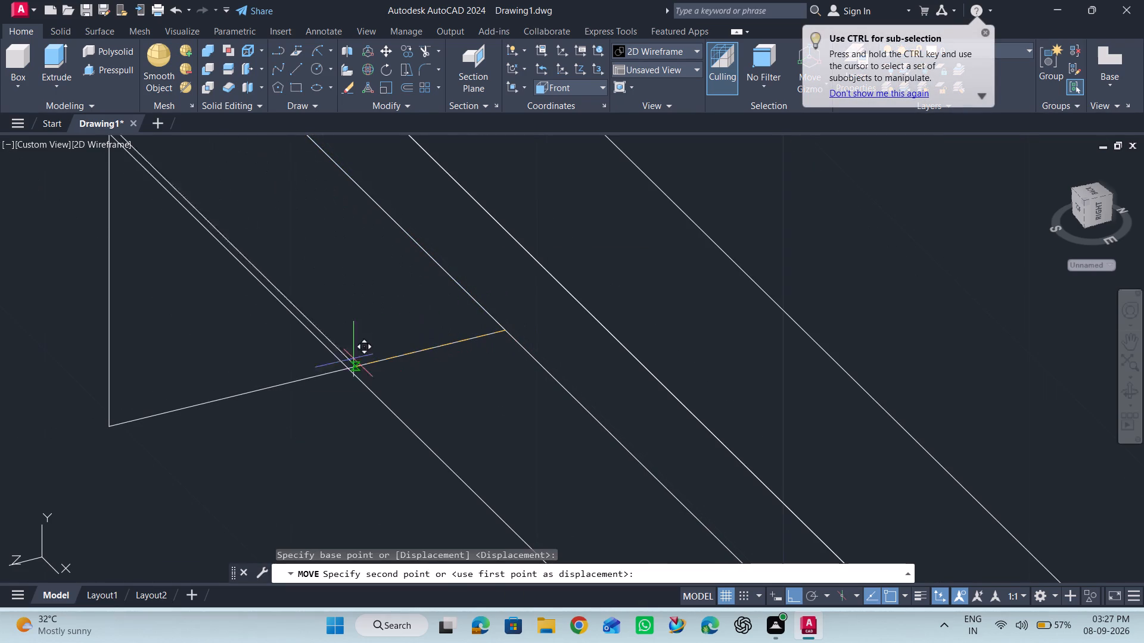
click(111, 422)
Delete the 8-long helper line at the foot of the upright.
scroll(153, 414, down, 5)
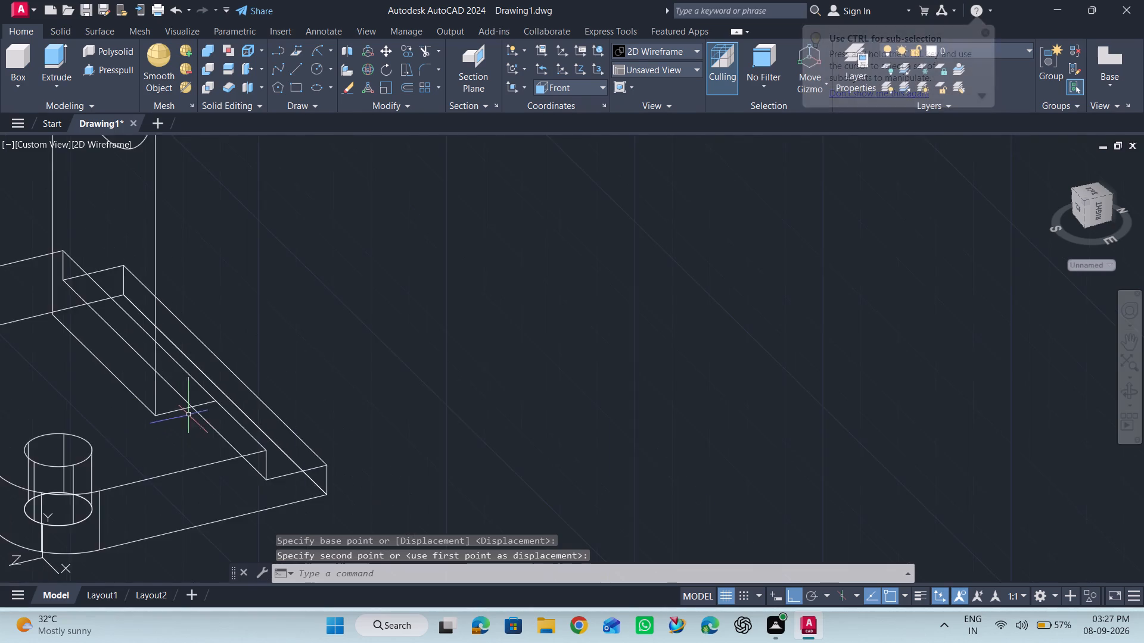
scroll(192, 414, down, 1)
scroll(147, 379, up, 2)
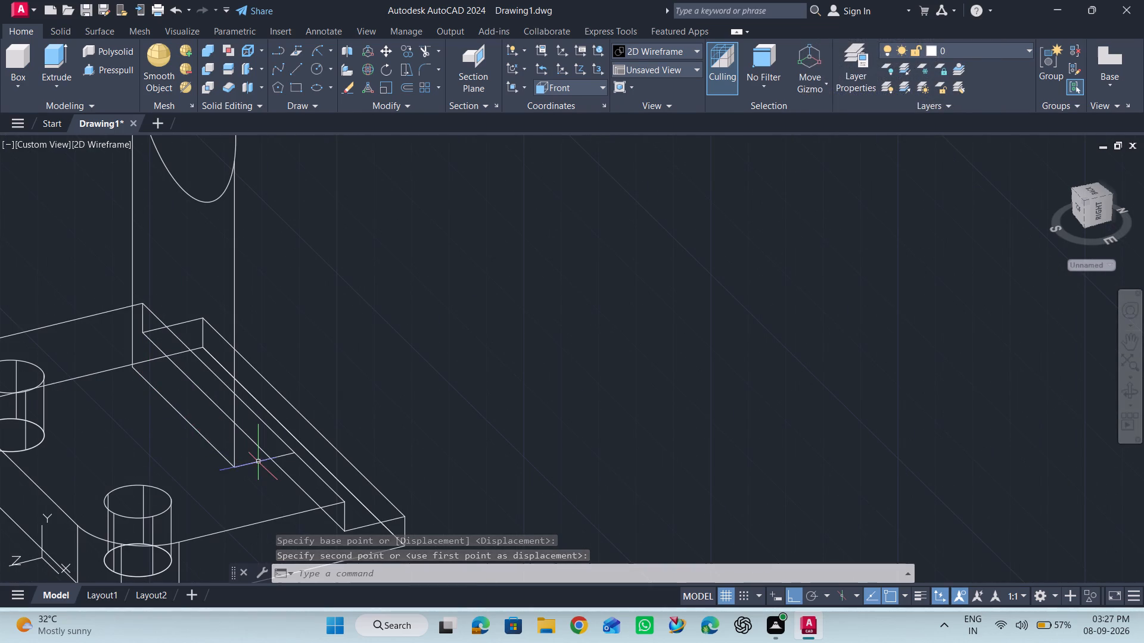
click(256, 460)
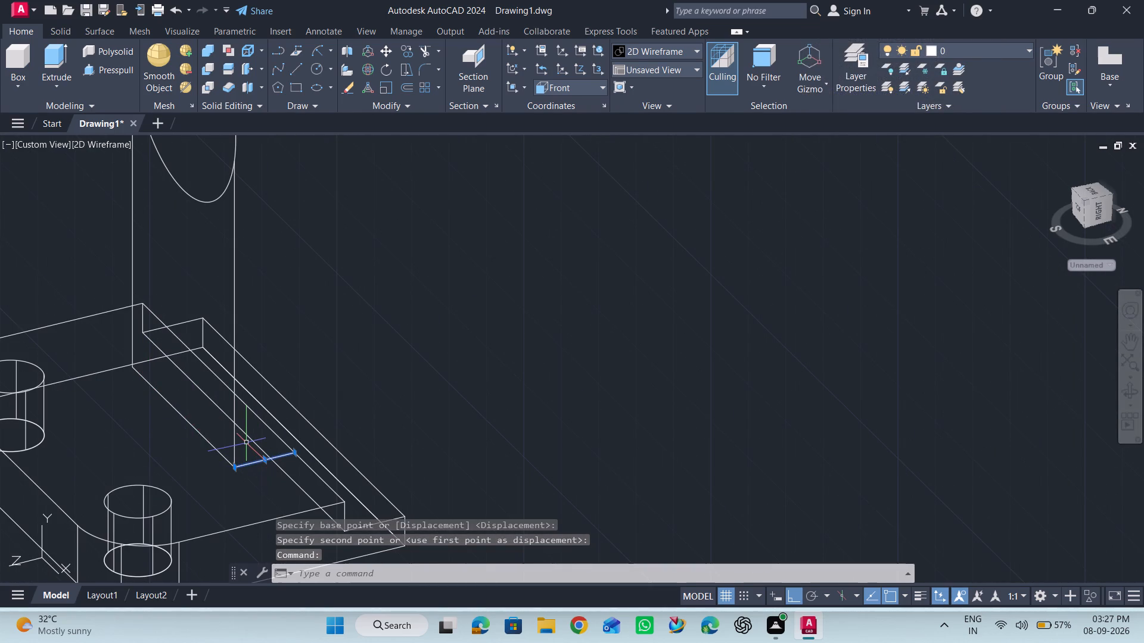
key(Delete)
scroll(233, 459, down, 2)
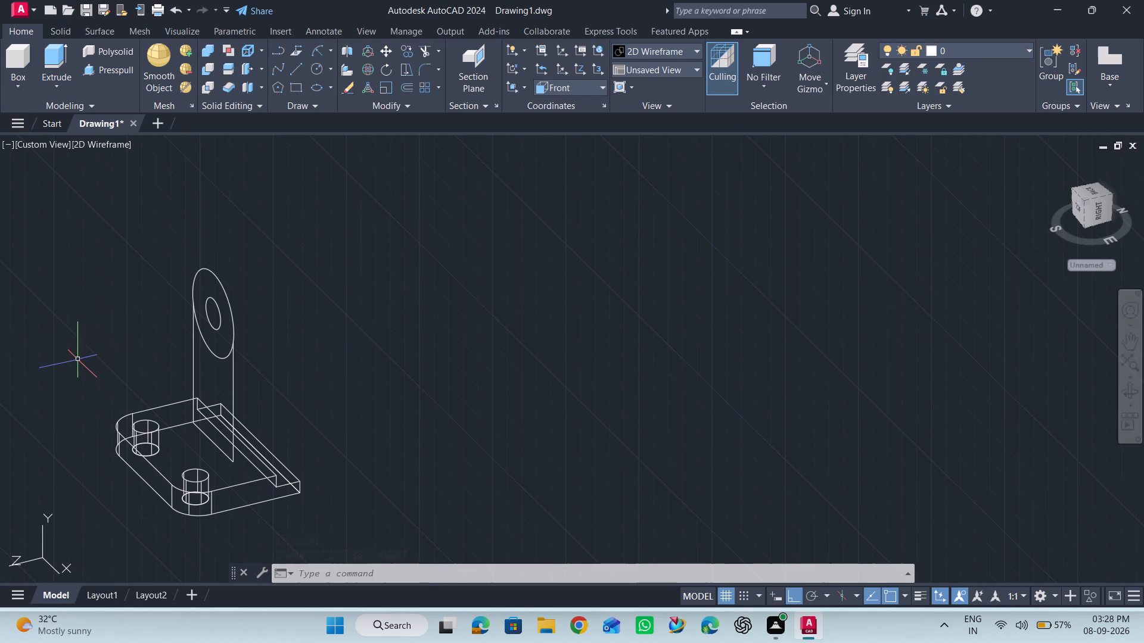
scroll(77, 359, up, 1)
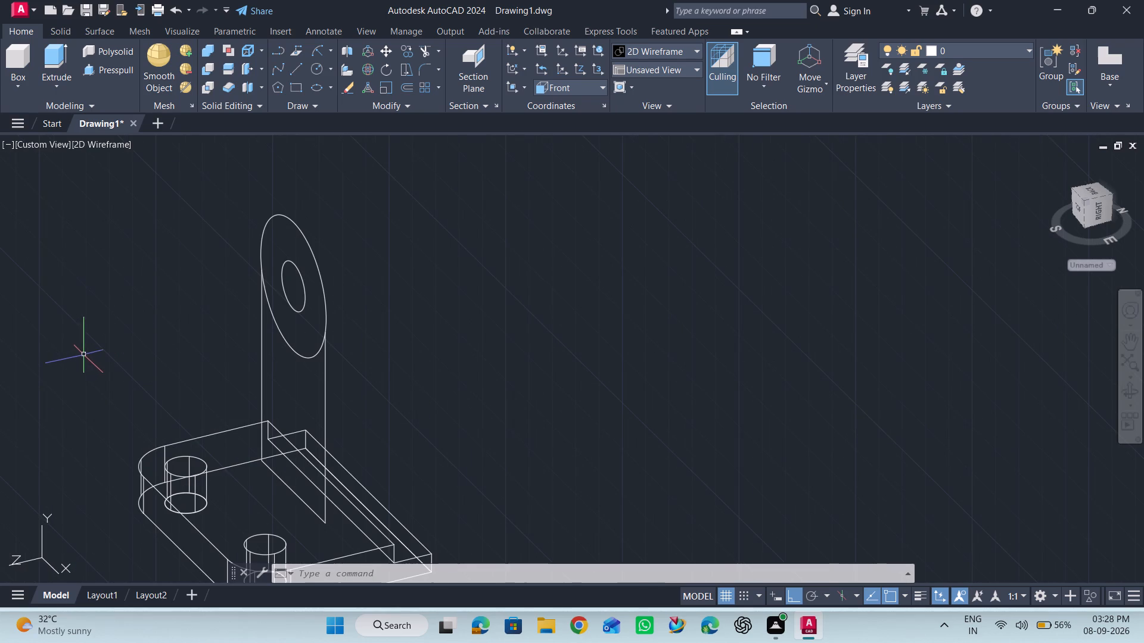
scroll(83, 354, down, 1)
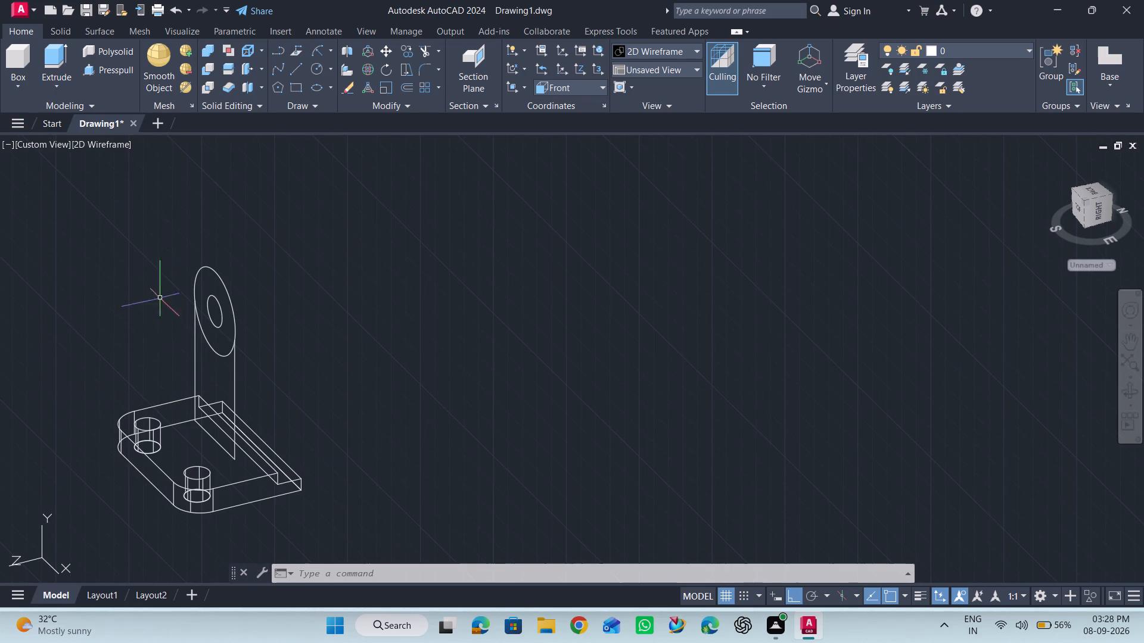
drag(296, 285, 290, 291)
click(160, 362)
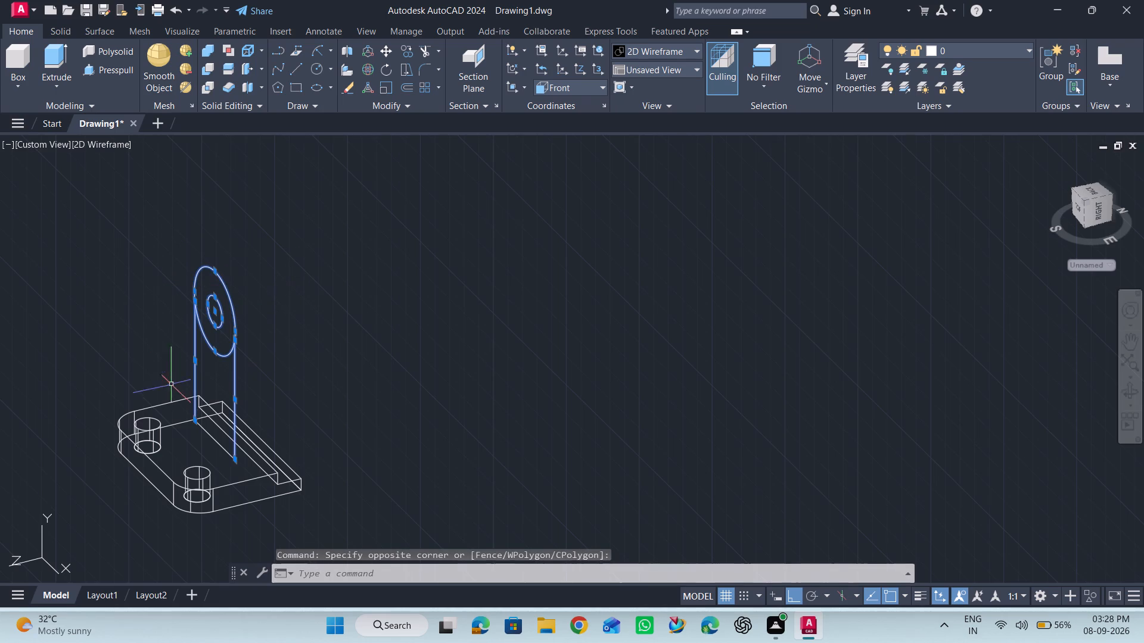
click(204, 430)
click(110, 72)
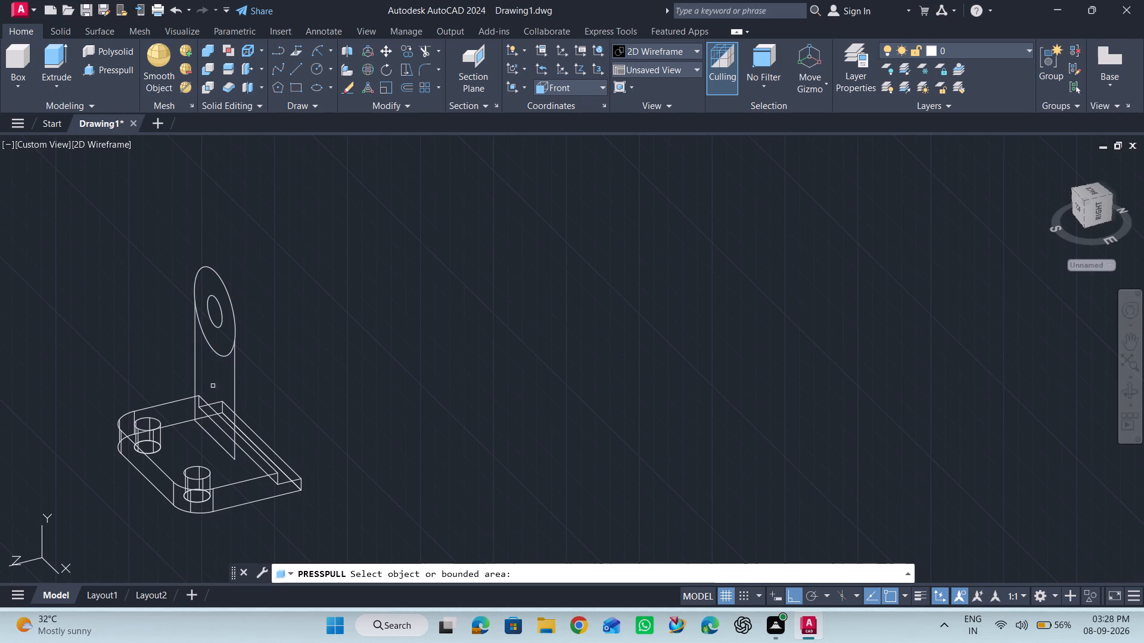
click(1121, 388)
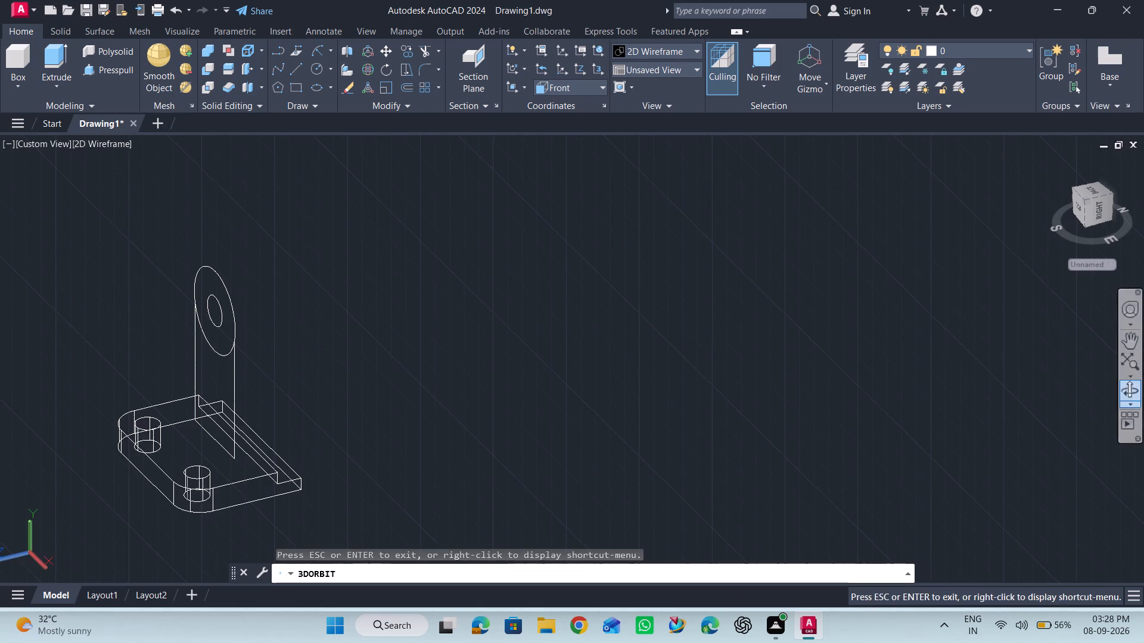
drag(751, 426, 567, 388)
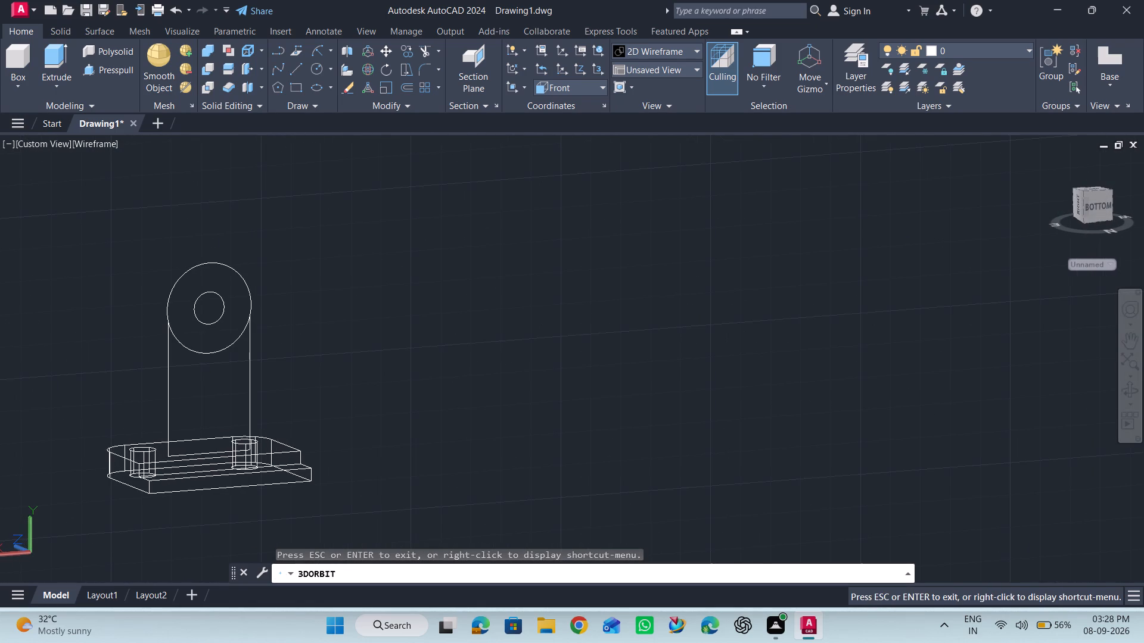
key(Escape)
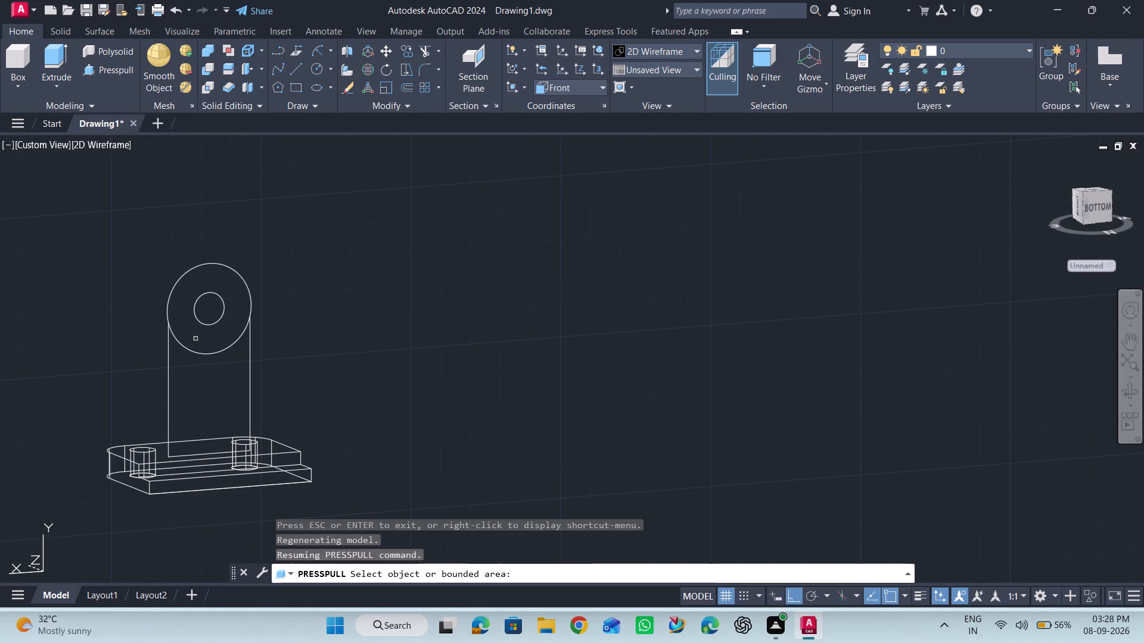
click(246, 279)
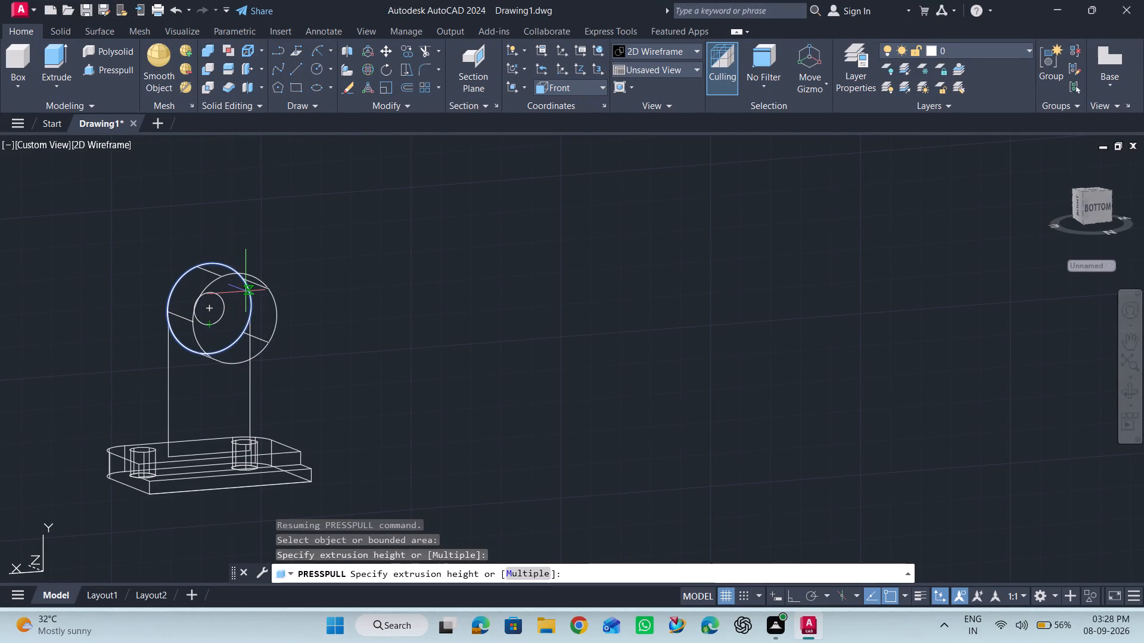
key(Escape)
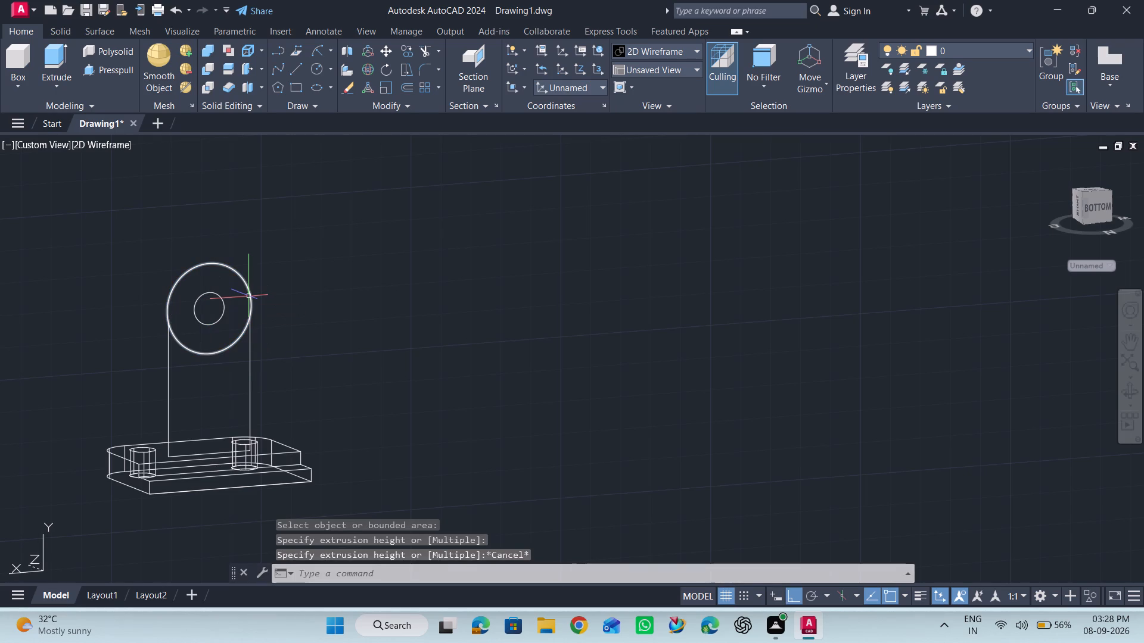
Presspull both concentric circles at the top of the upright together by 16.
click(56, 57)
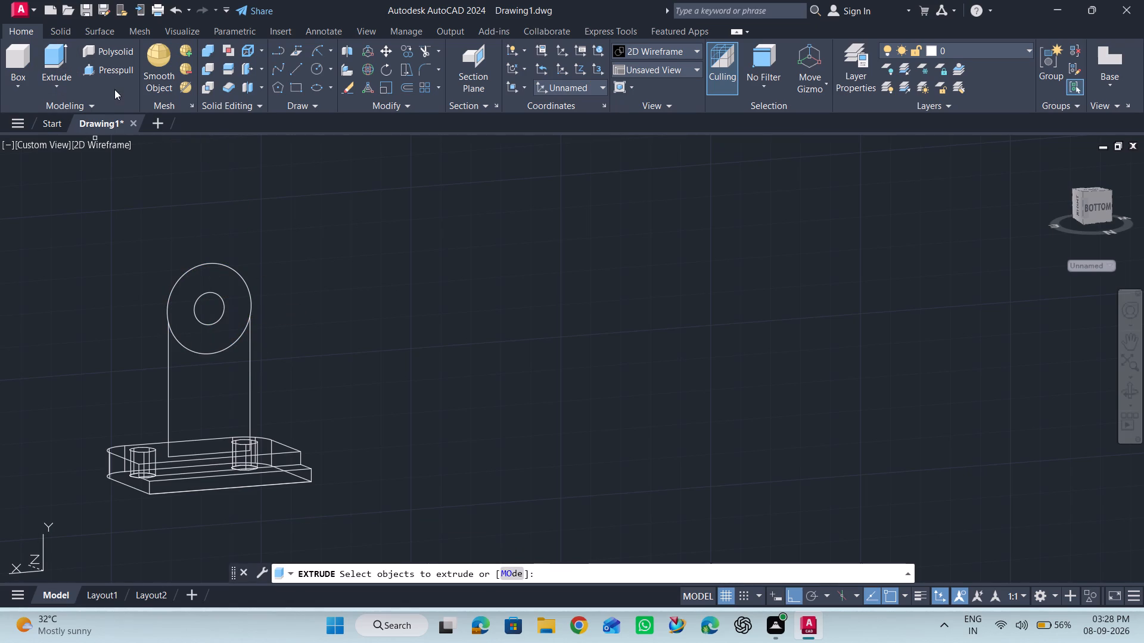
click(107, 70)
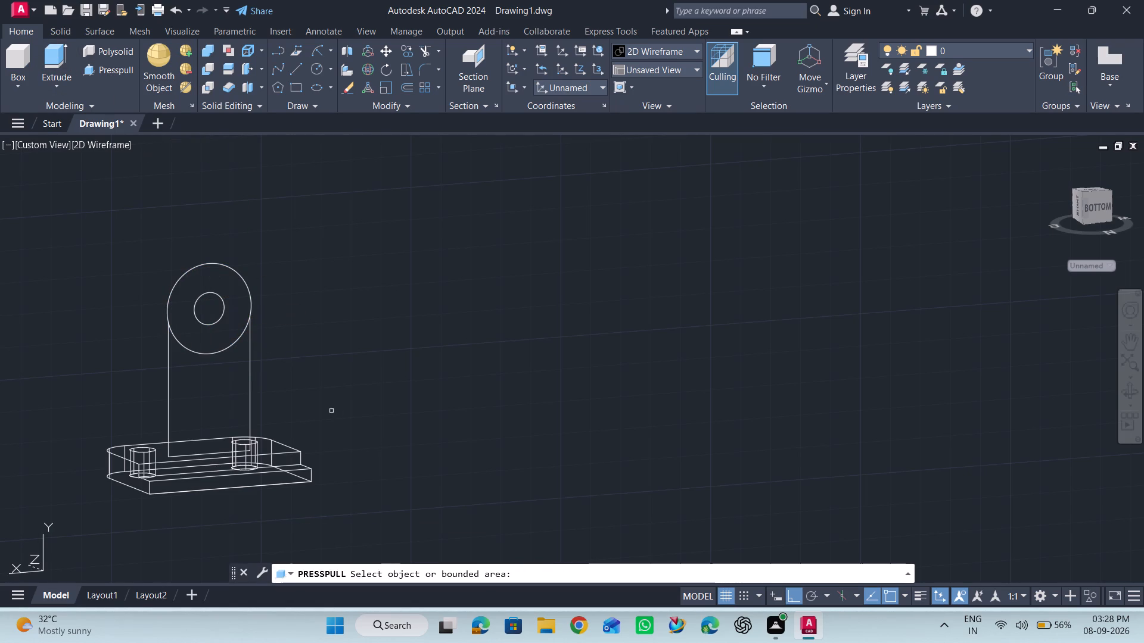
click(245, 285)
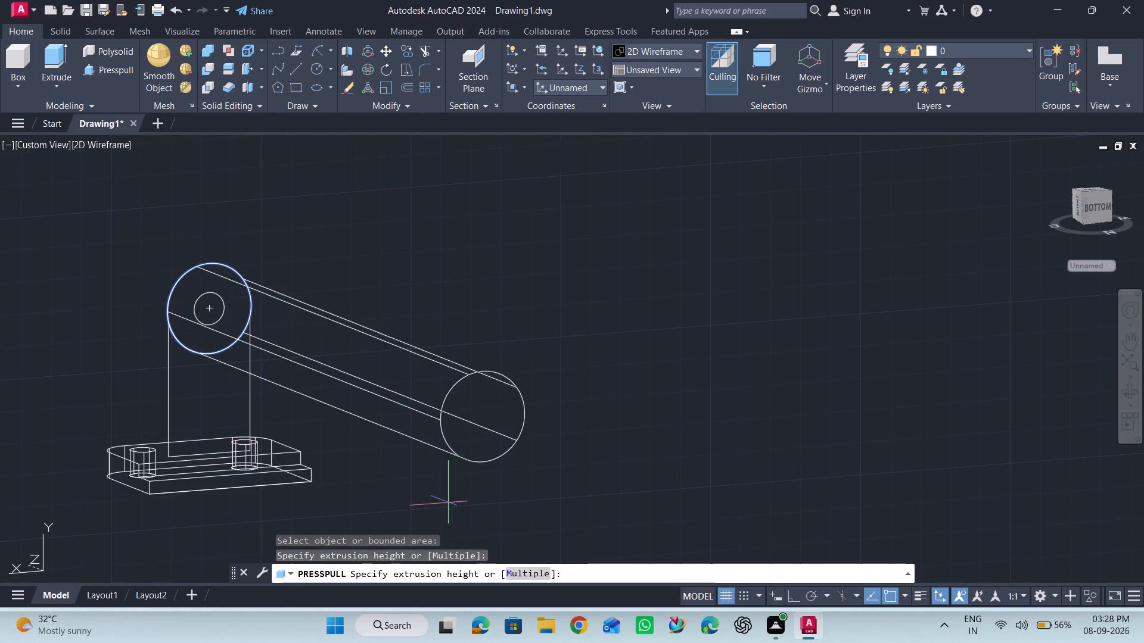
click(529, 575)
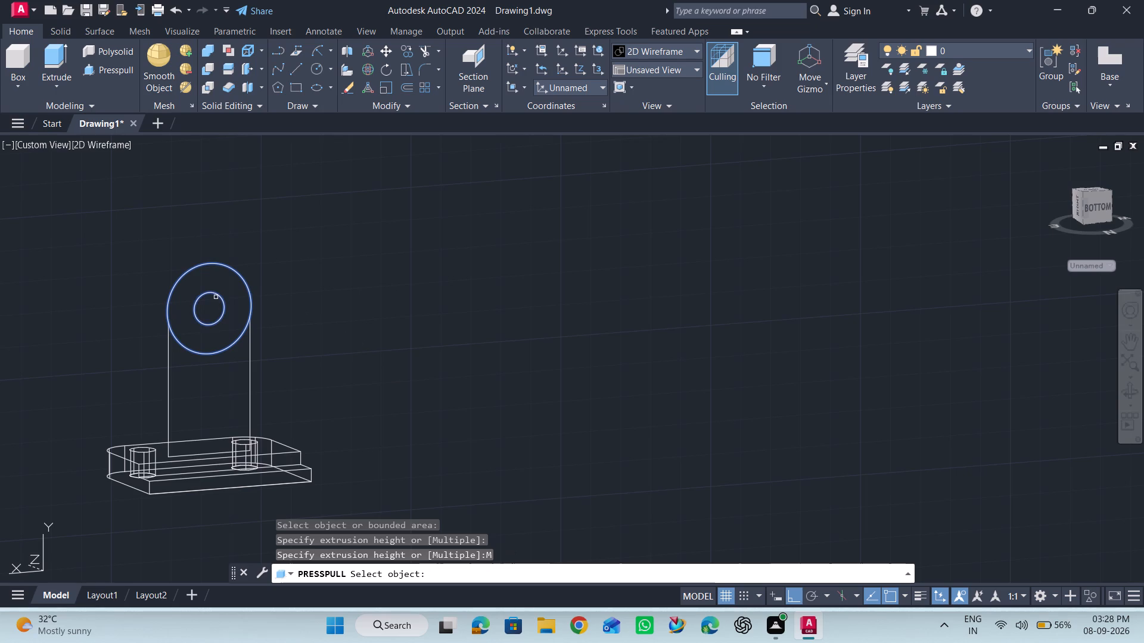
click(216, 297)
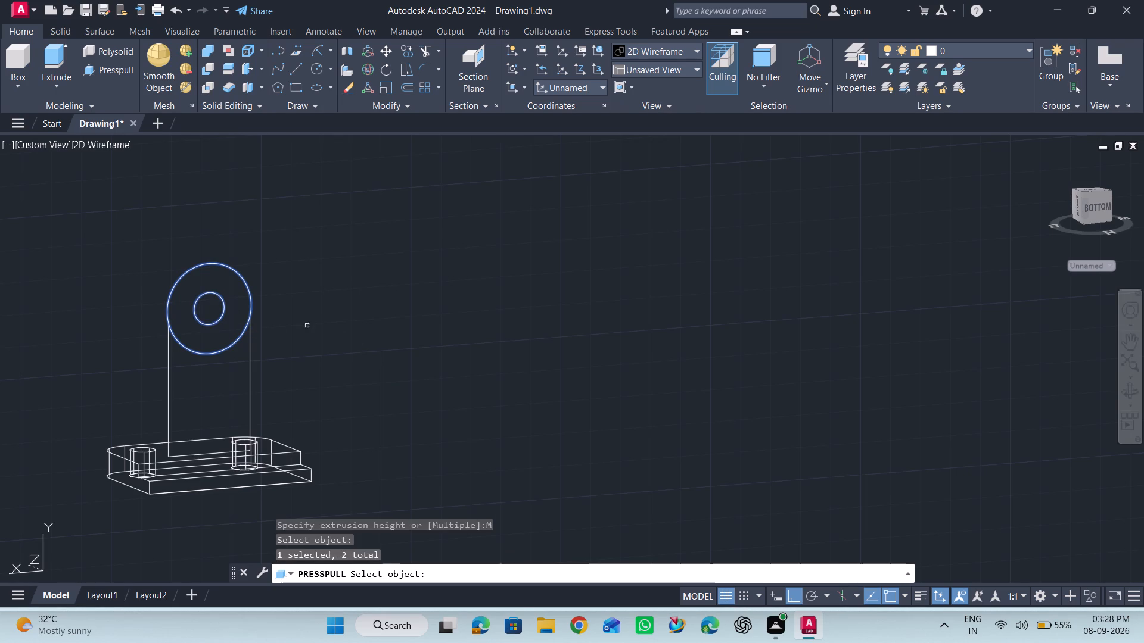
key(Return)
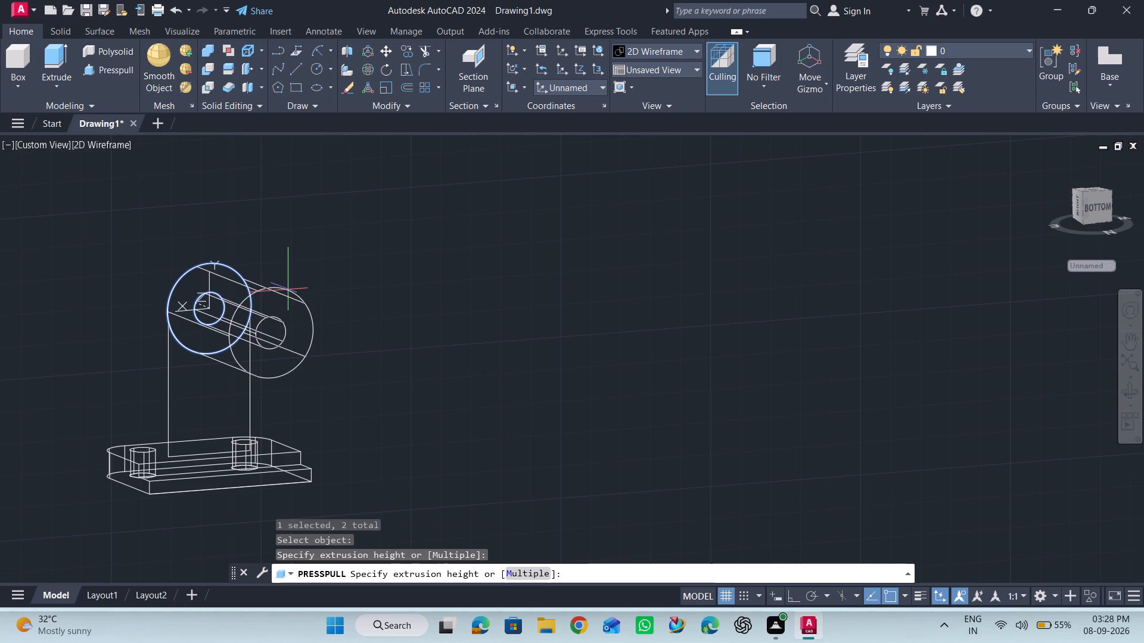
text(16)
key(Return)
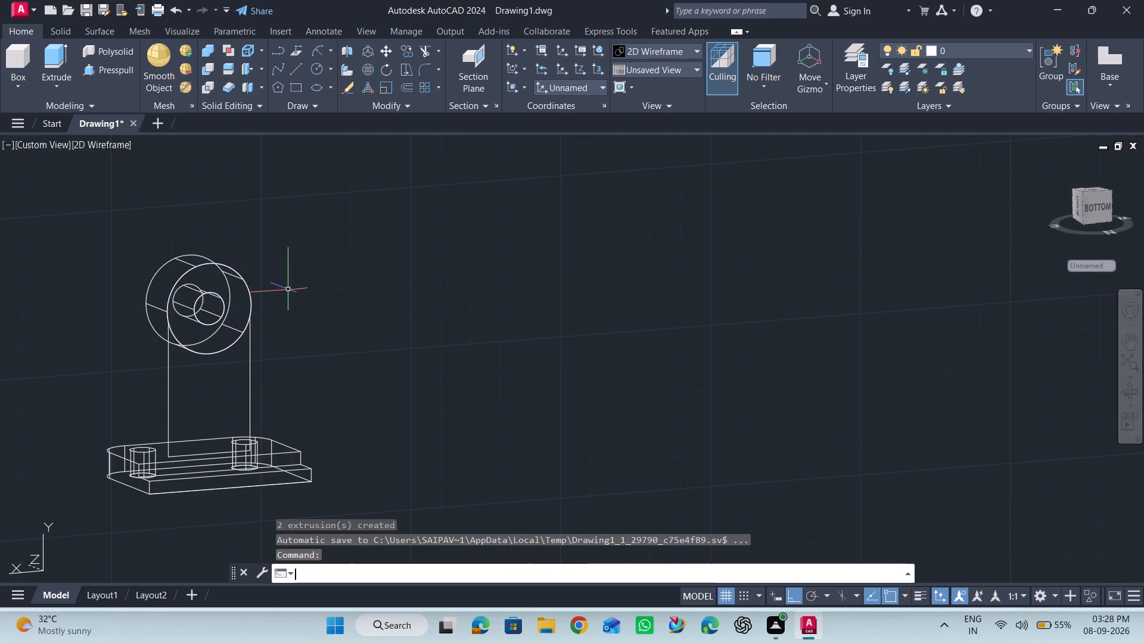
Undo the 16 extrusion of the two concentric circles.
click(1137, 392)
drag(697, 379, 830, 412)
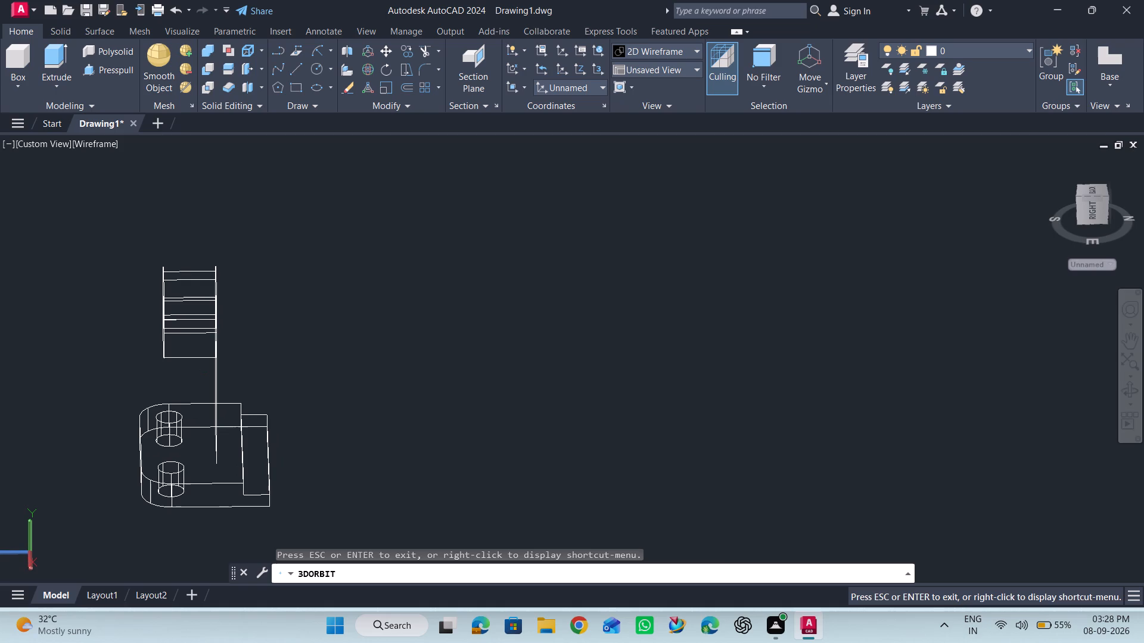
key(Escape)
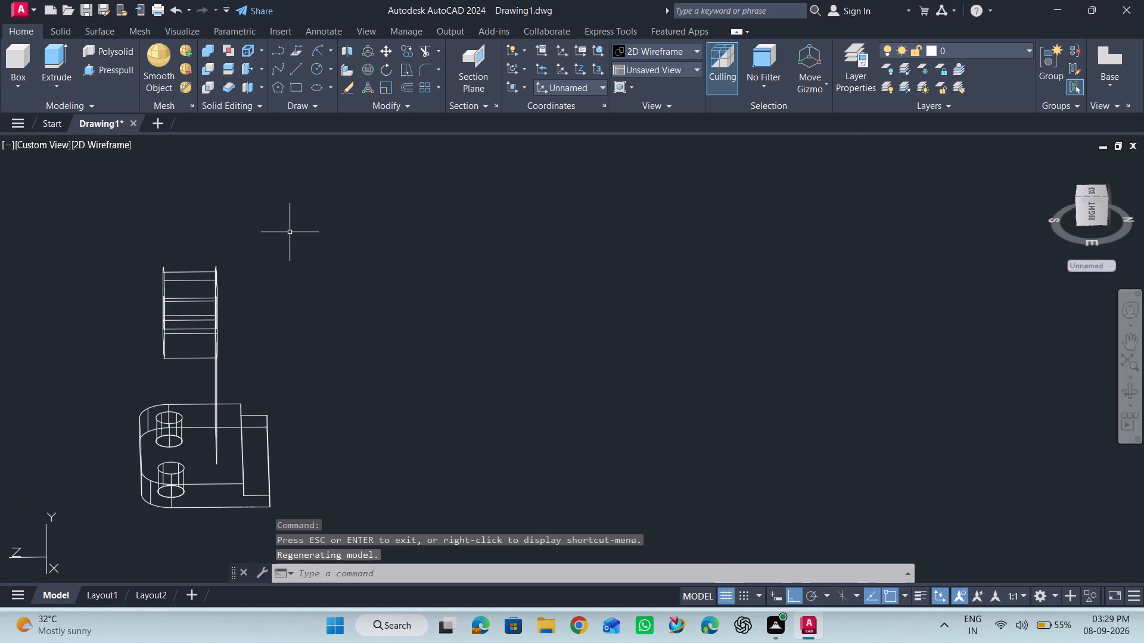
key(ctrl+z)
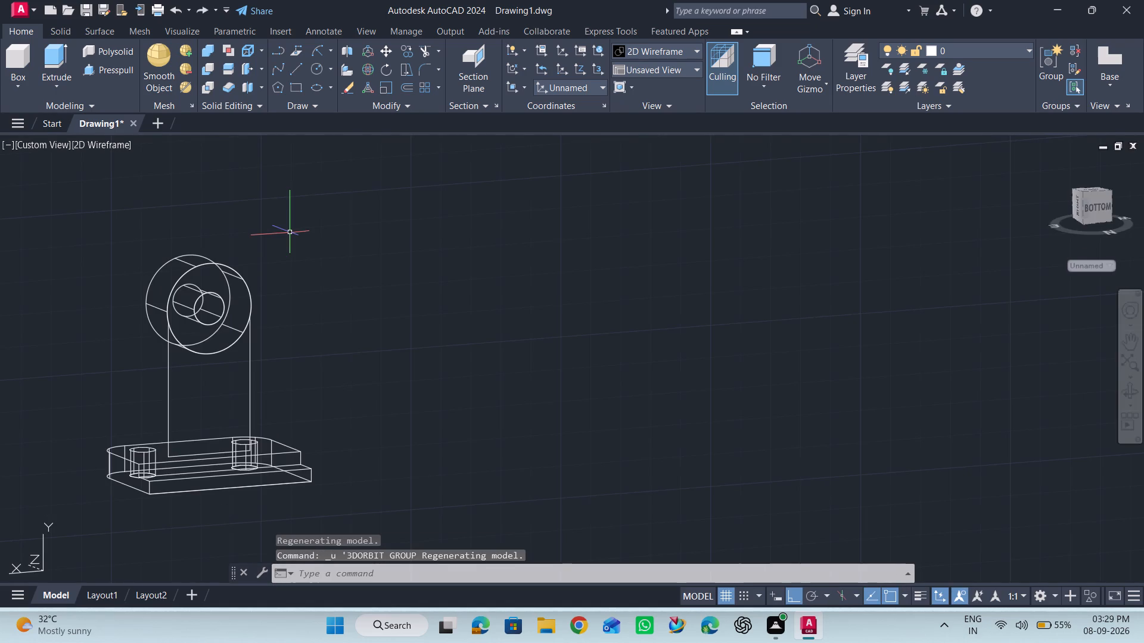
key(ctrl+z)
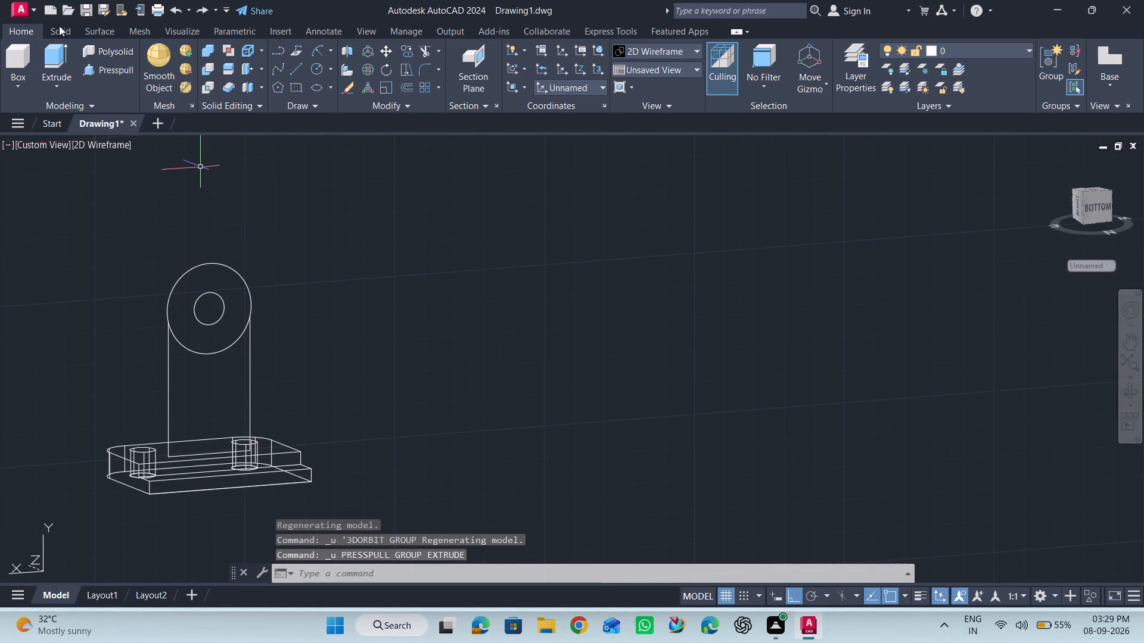
Presspull both concentric circles at the top of the upright together by -16, towards the base's stepped edge.
click(88, 63)
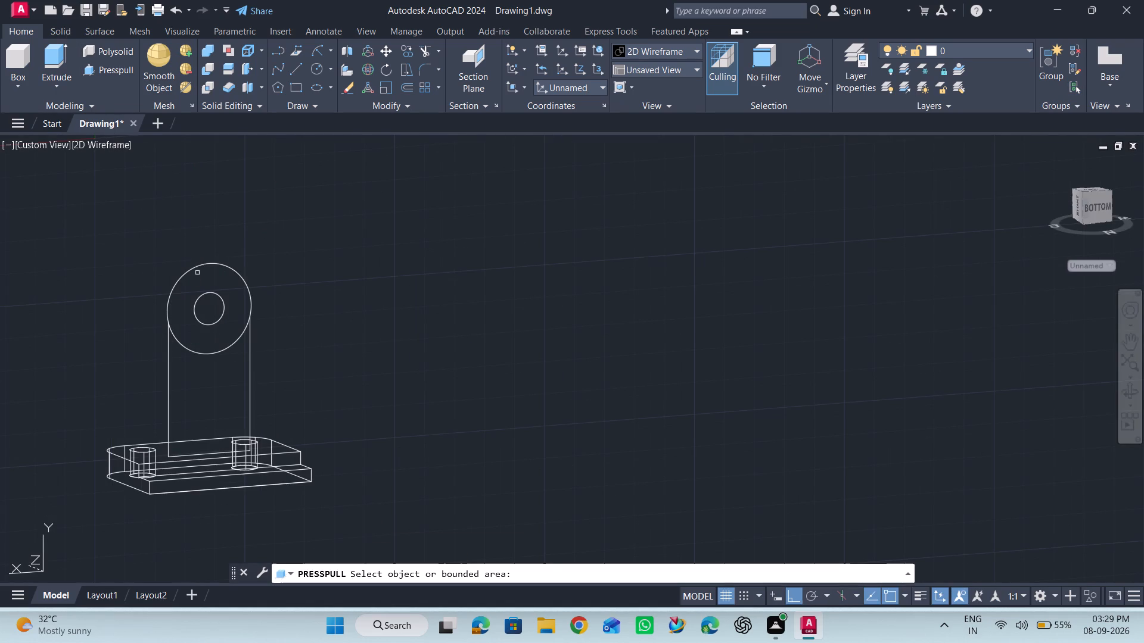
click(196, 268)
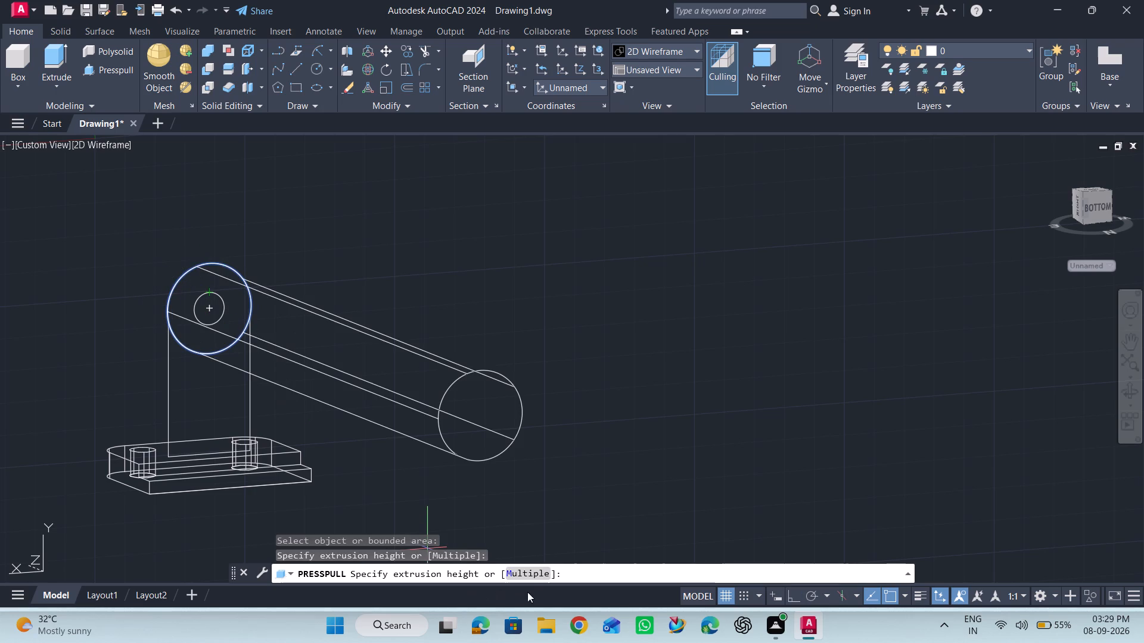
click(532, 575)
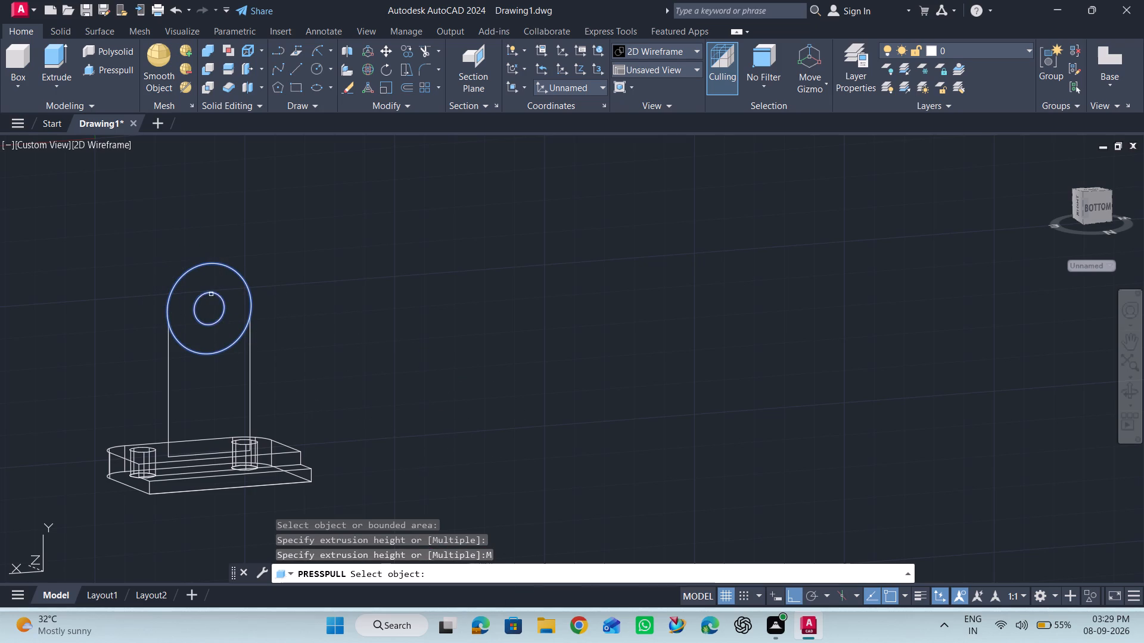
click(214, 296)
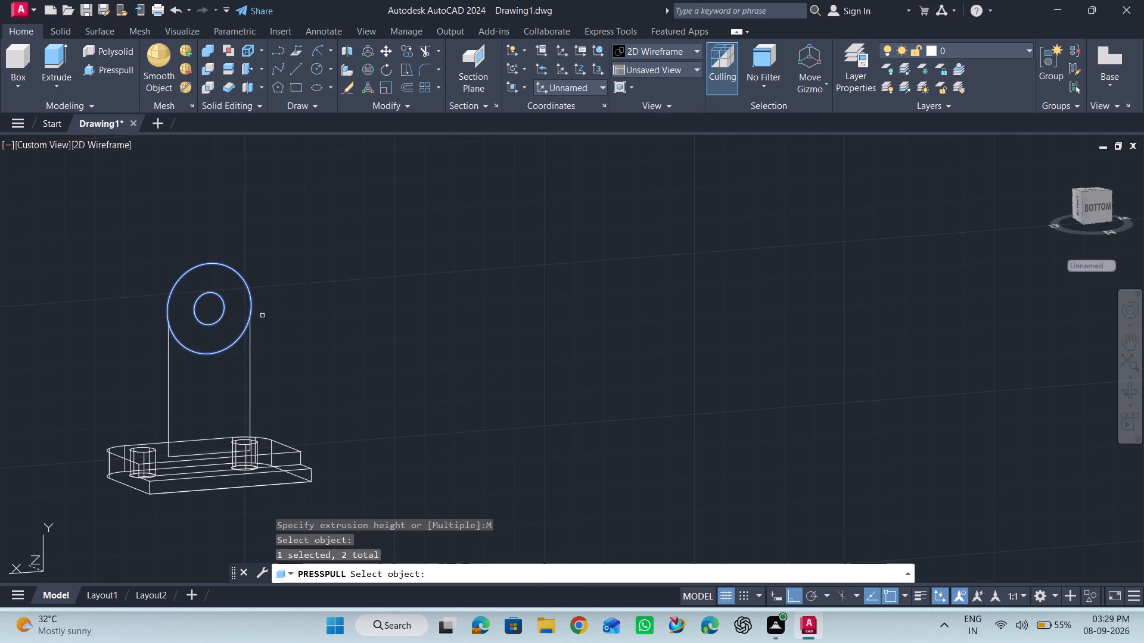
key(Return)
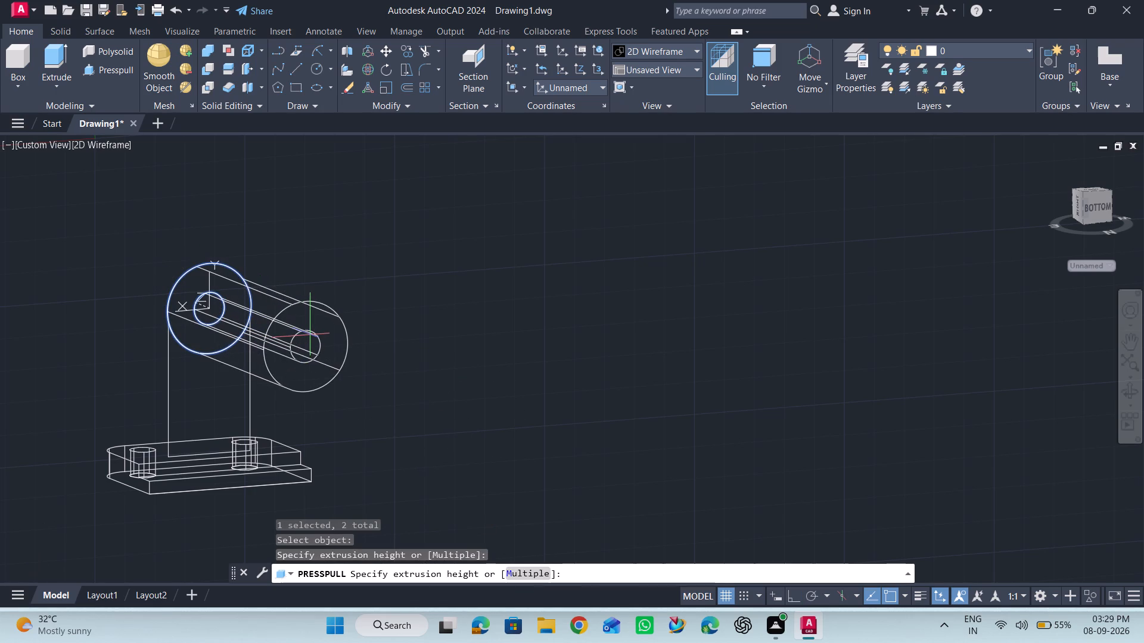
text(-1)
key(6)
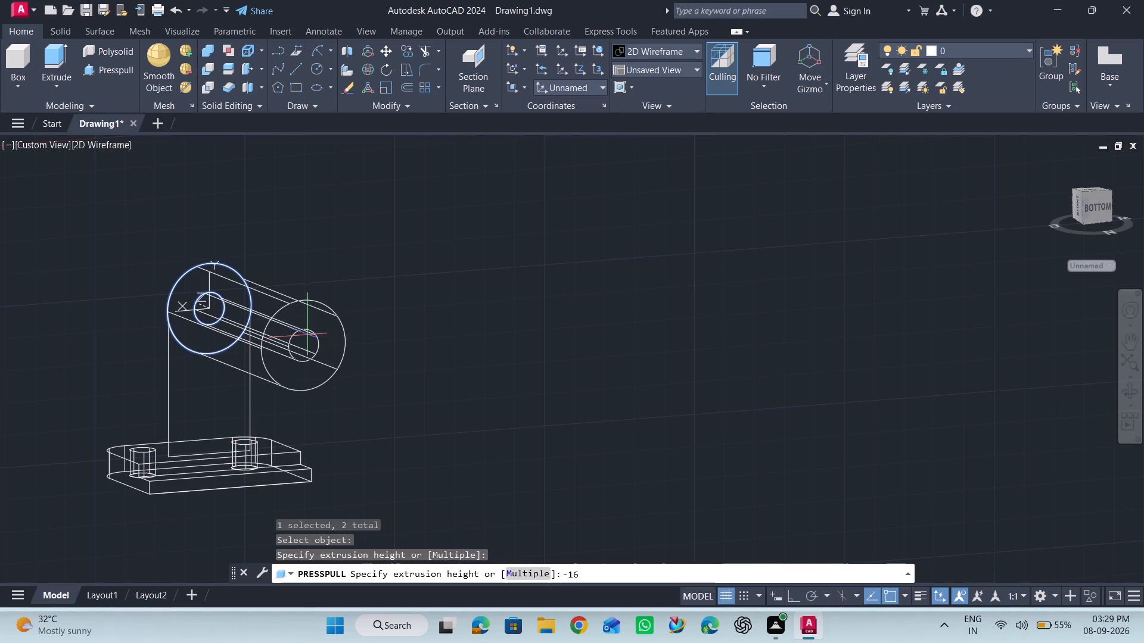
key(Return)
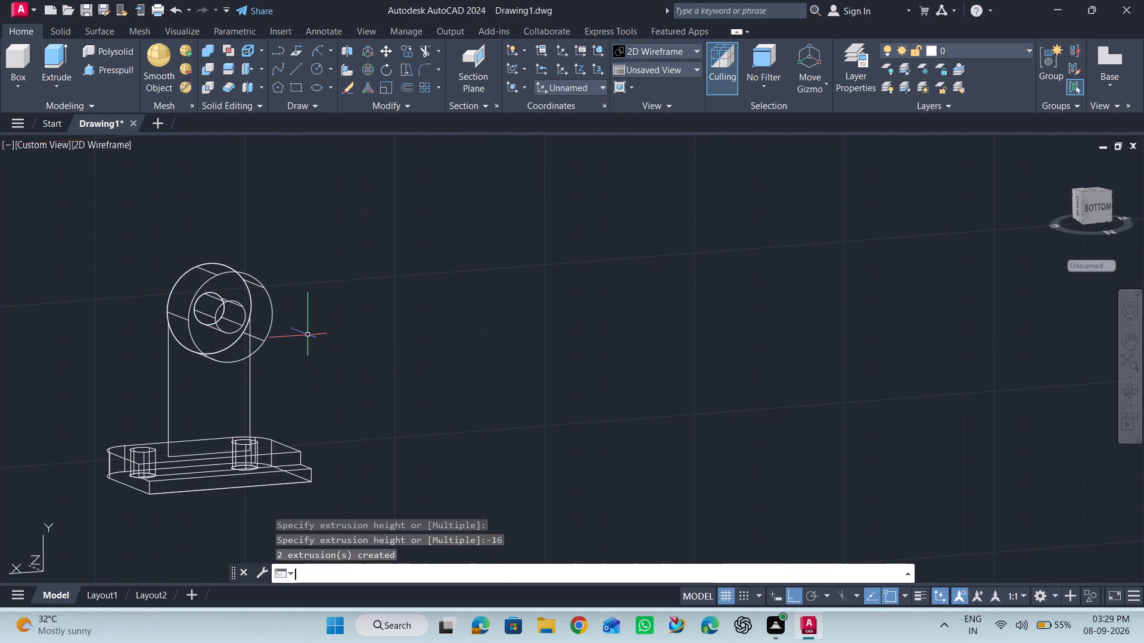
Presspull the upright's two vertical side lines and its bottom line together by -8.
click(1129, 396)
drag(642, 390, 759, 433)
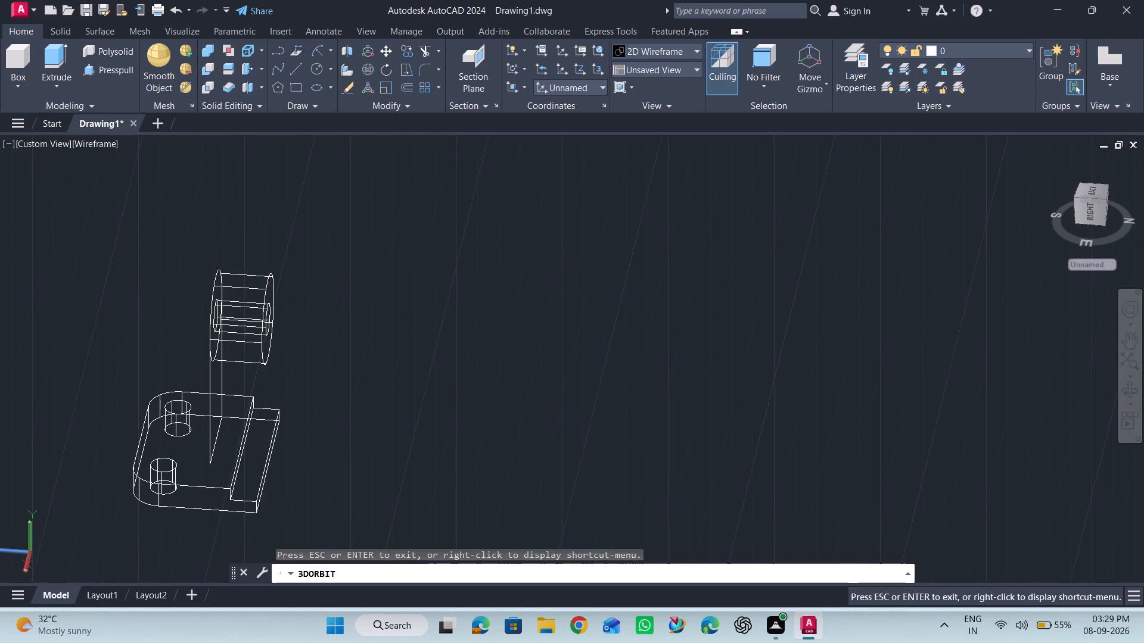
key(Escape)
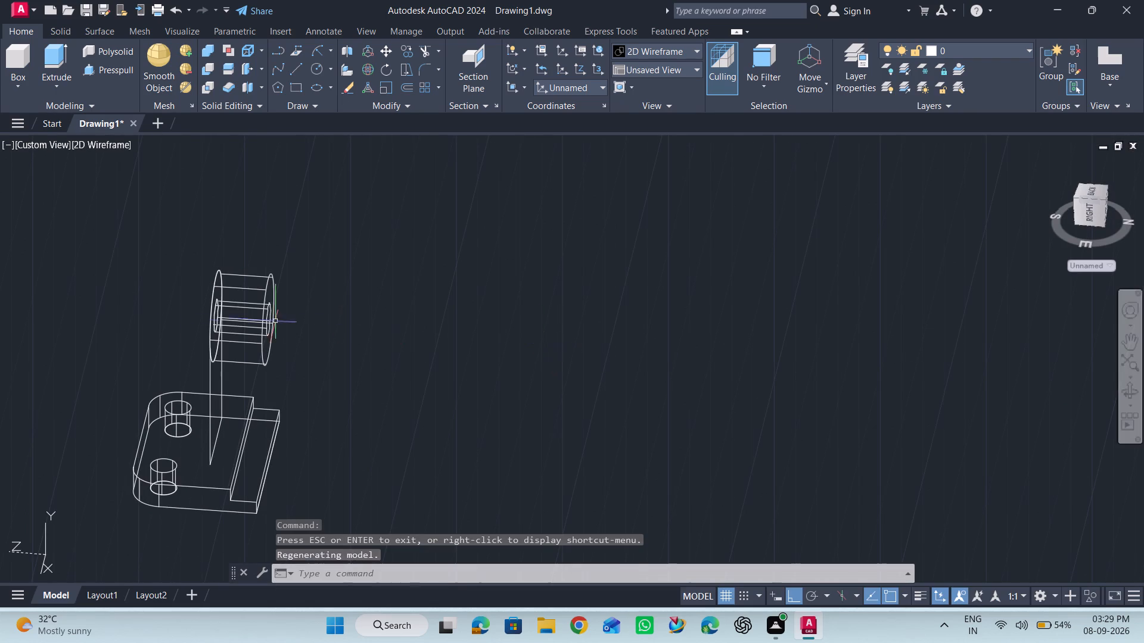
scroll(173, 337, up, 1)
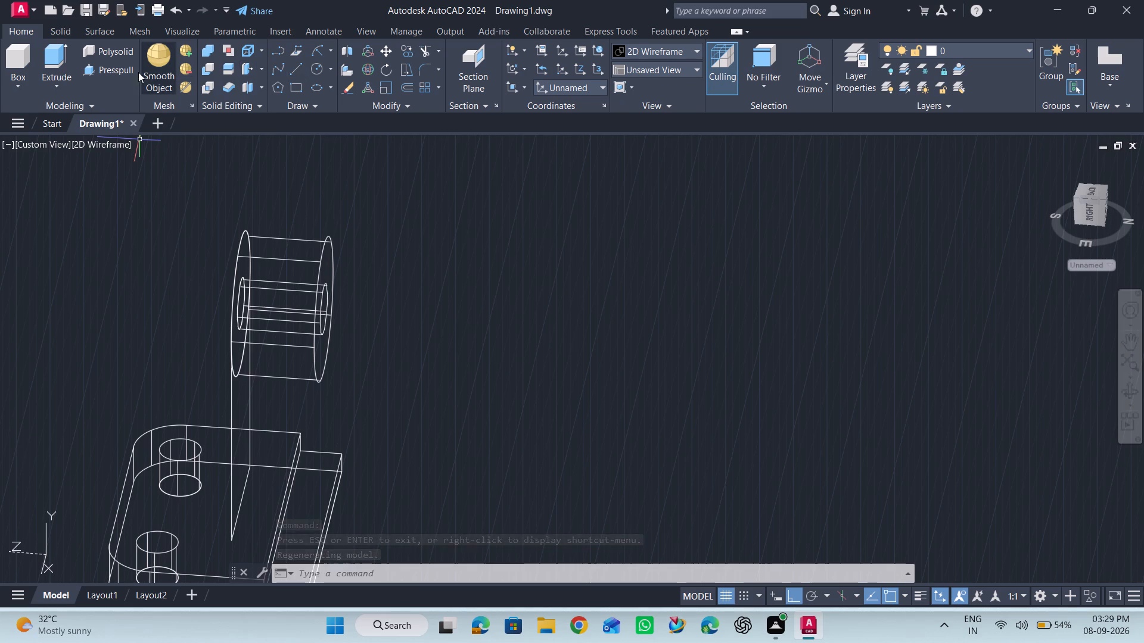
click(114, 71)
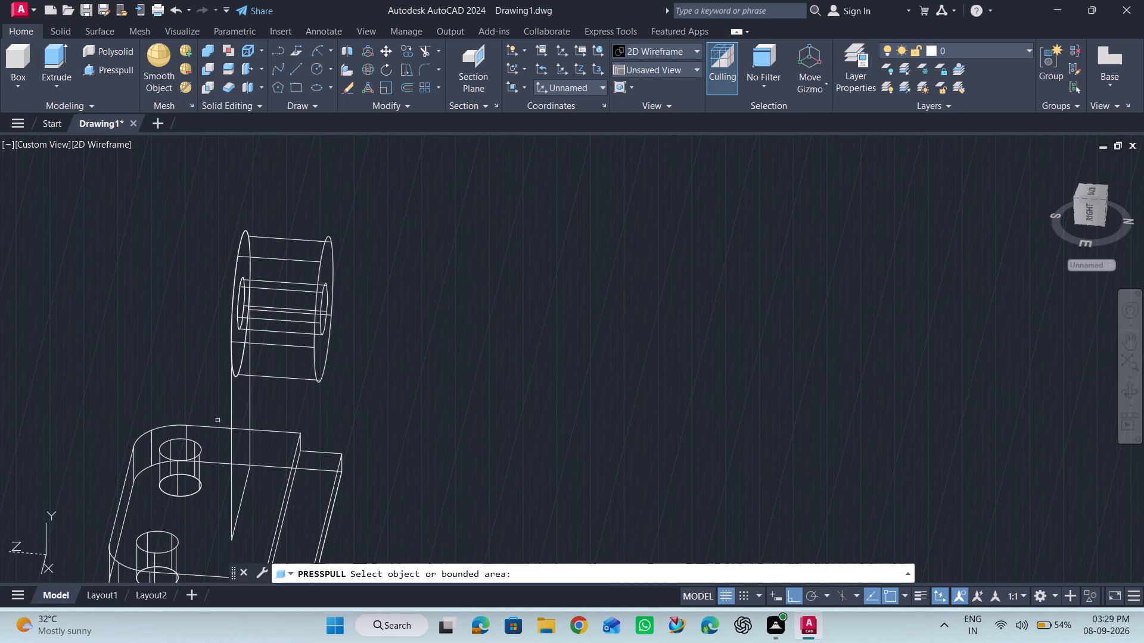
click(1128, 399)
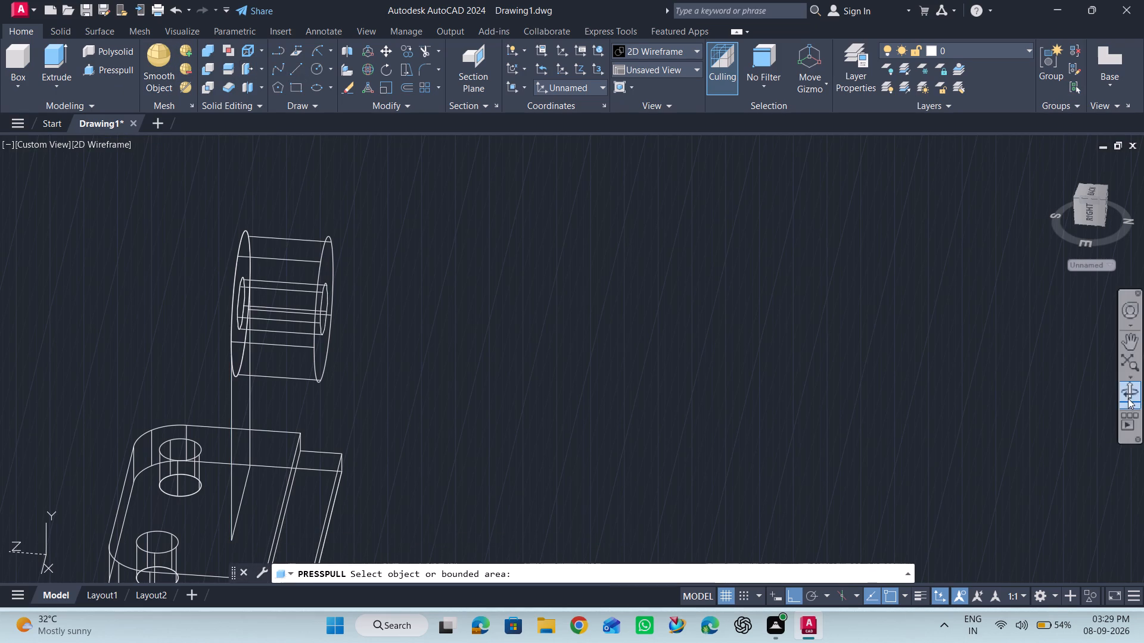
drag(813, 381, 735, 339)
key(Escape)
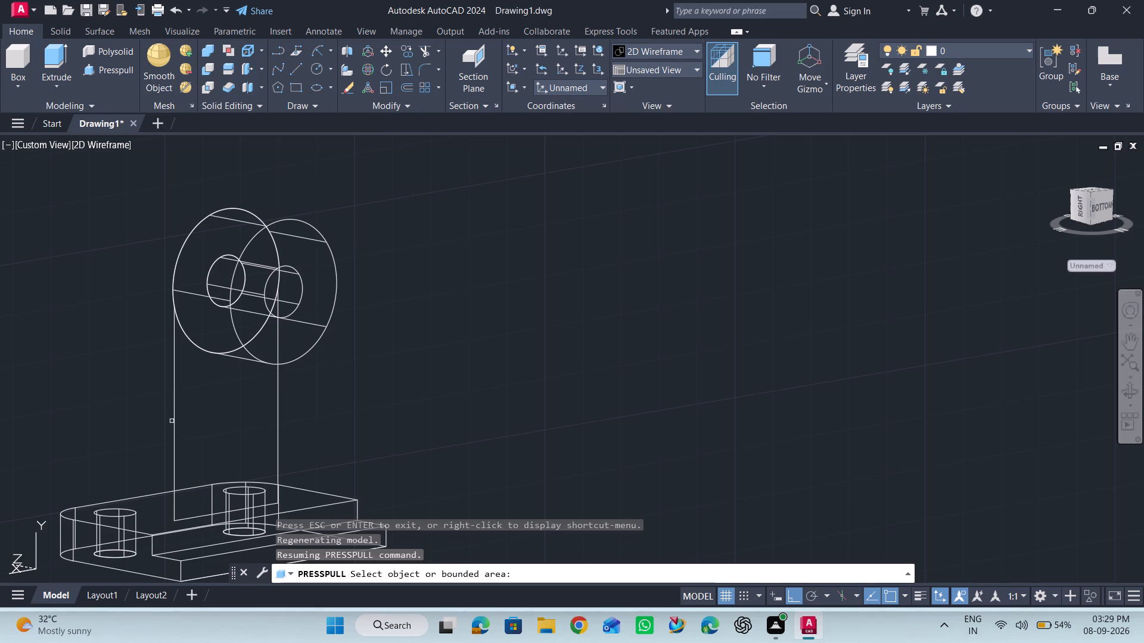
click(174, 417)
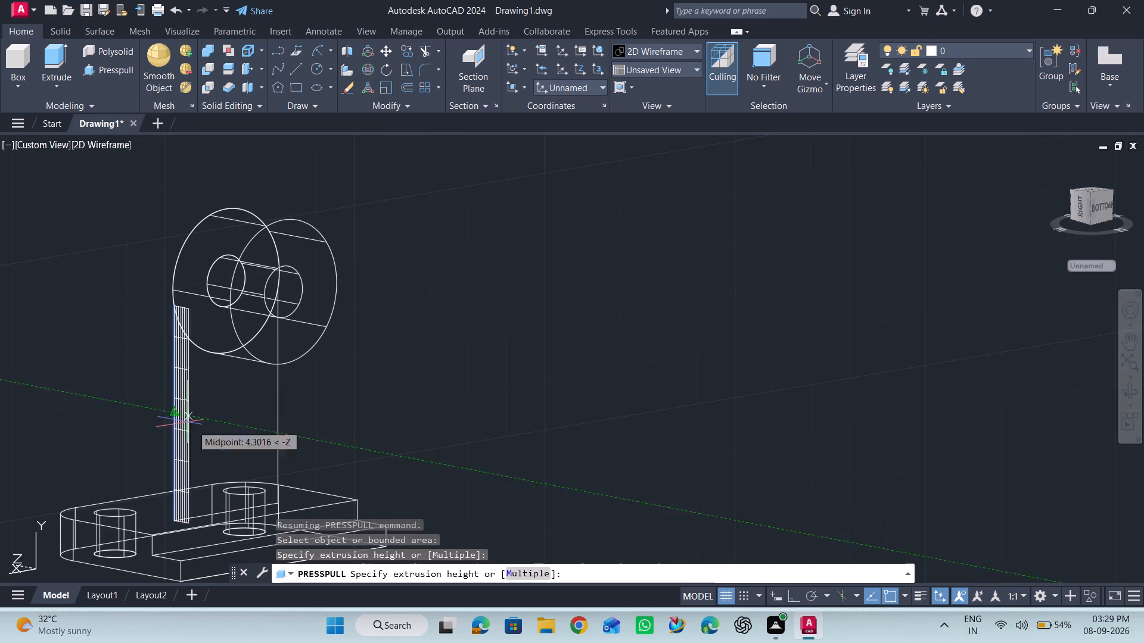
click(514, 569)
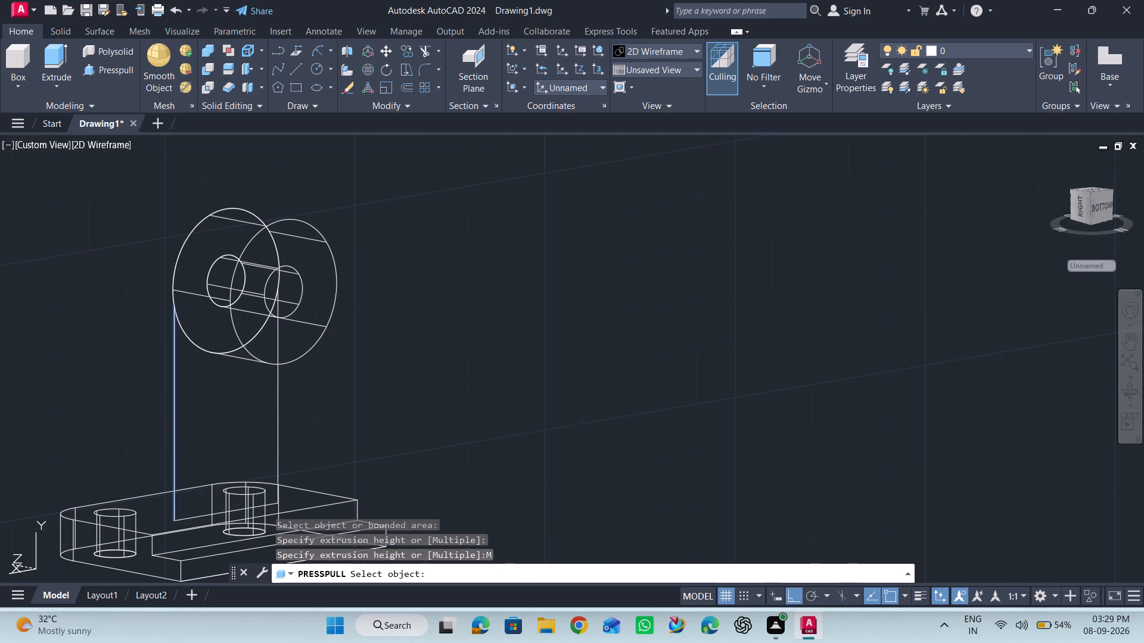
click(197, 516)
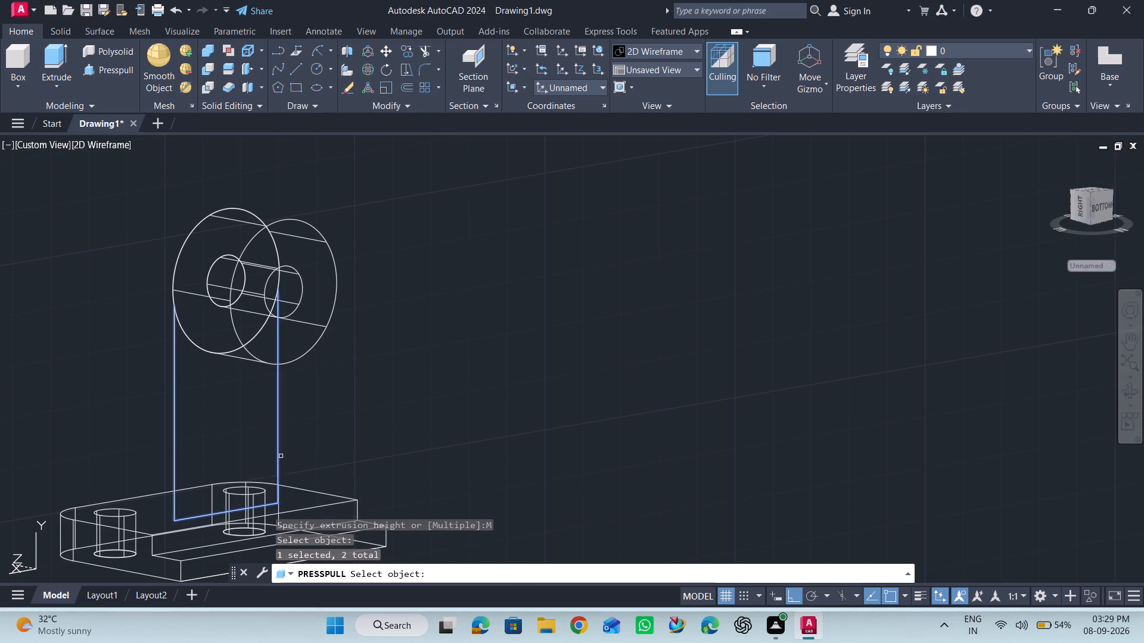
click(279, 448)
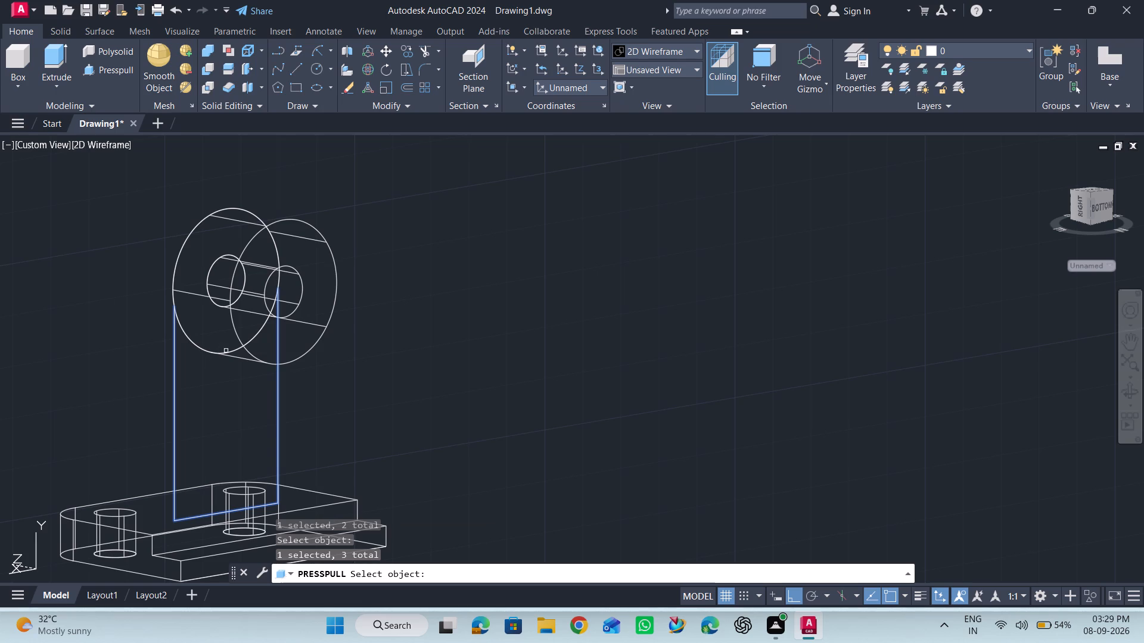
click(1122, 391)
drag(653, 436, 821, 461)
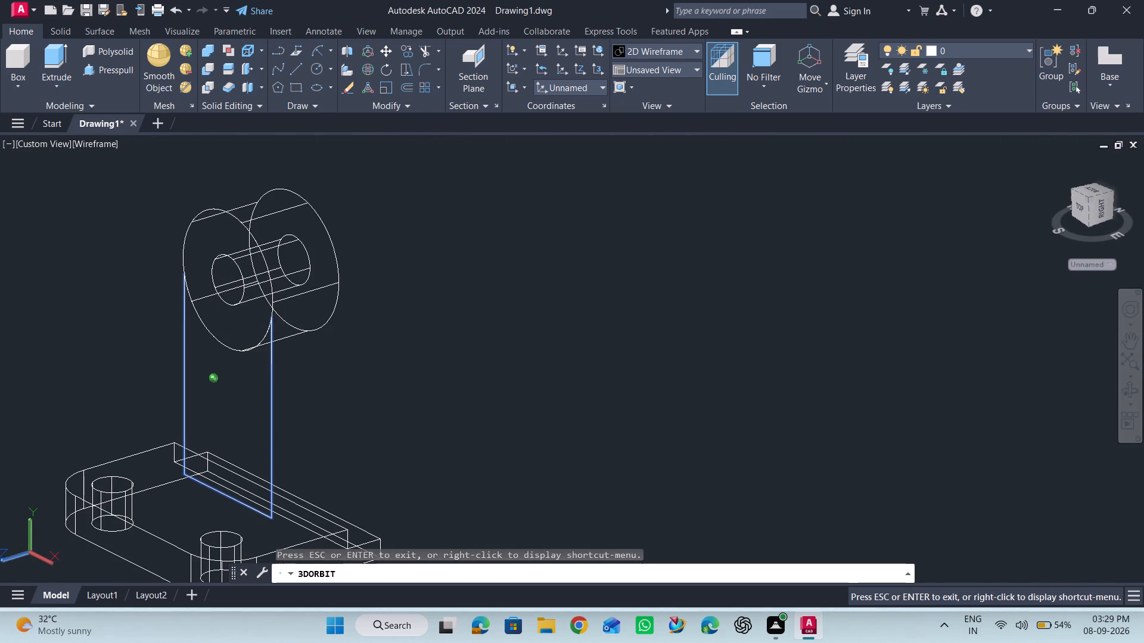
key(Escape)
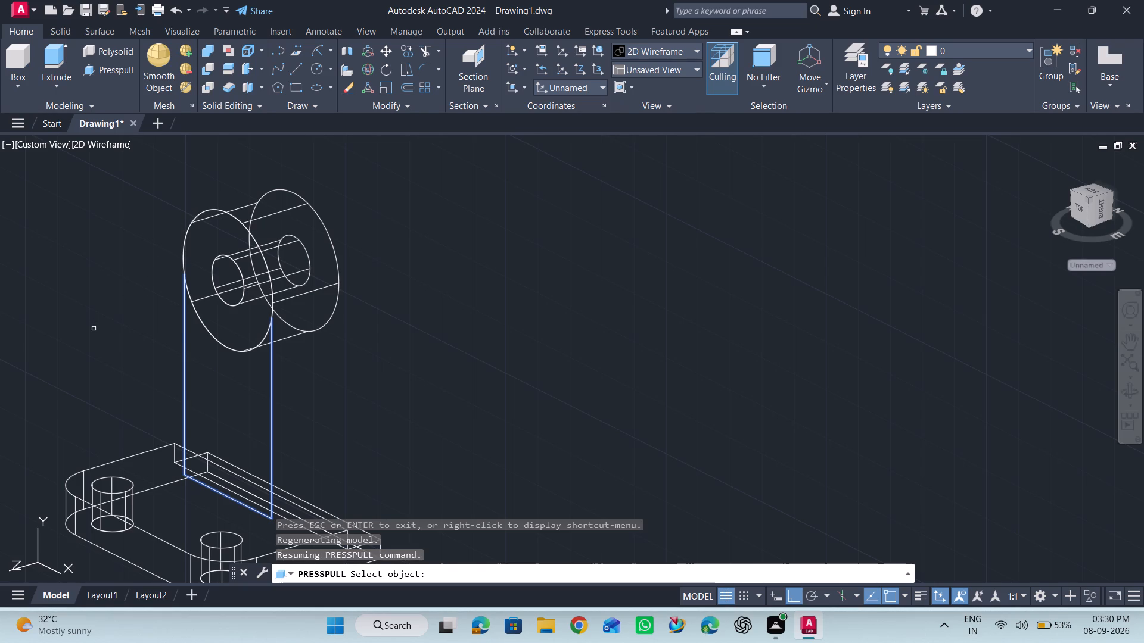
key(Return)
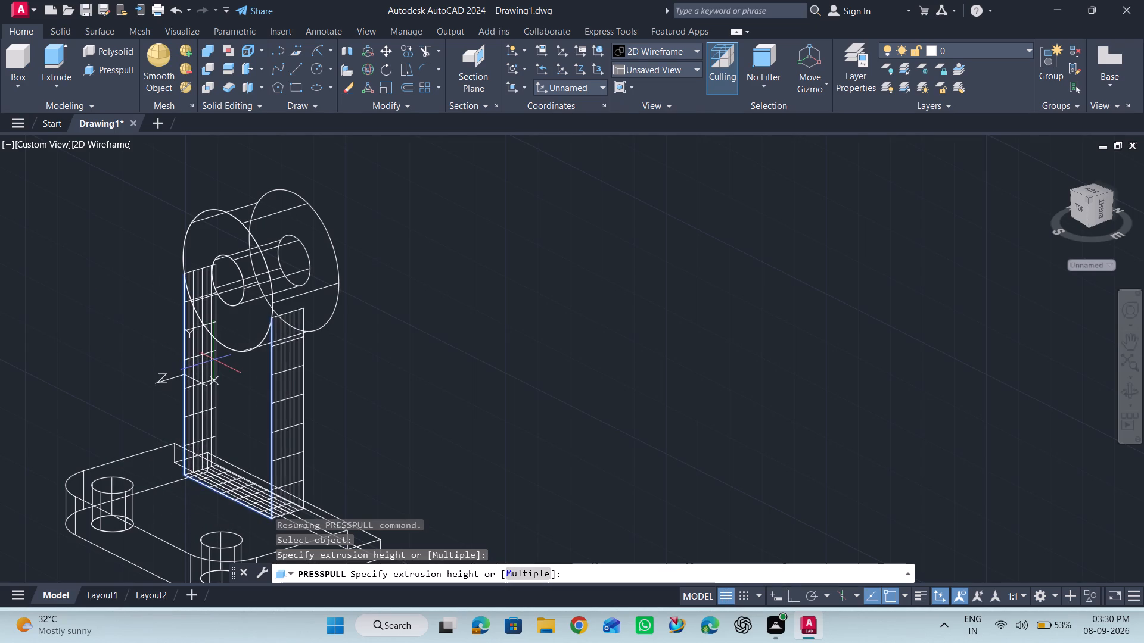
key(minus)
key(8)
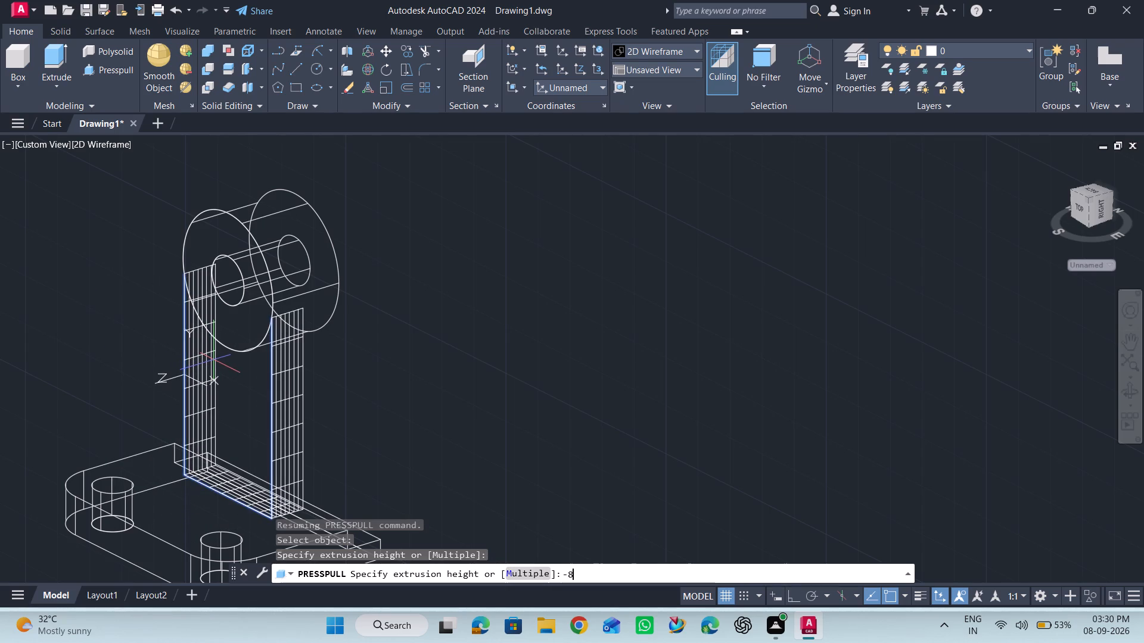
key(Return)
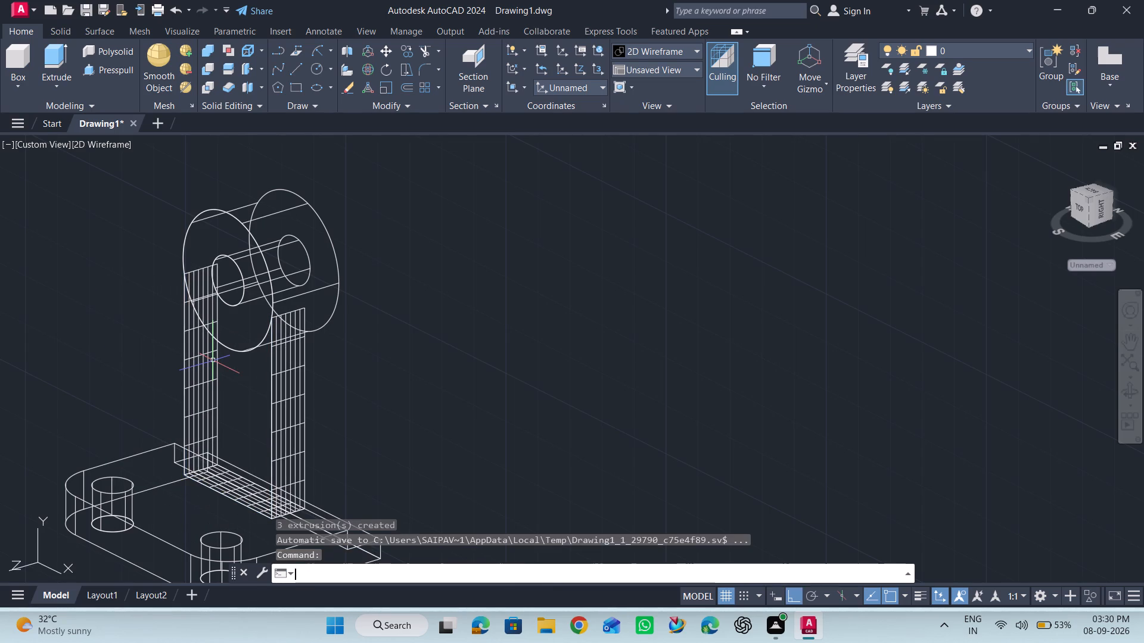
Examine the extruded upright and the cylinder above it from several sides.
click(1130, 397)
drag(735, 392, 629, 361)
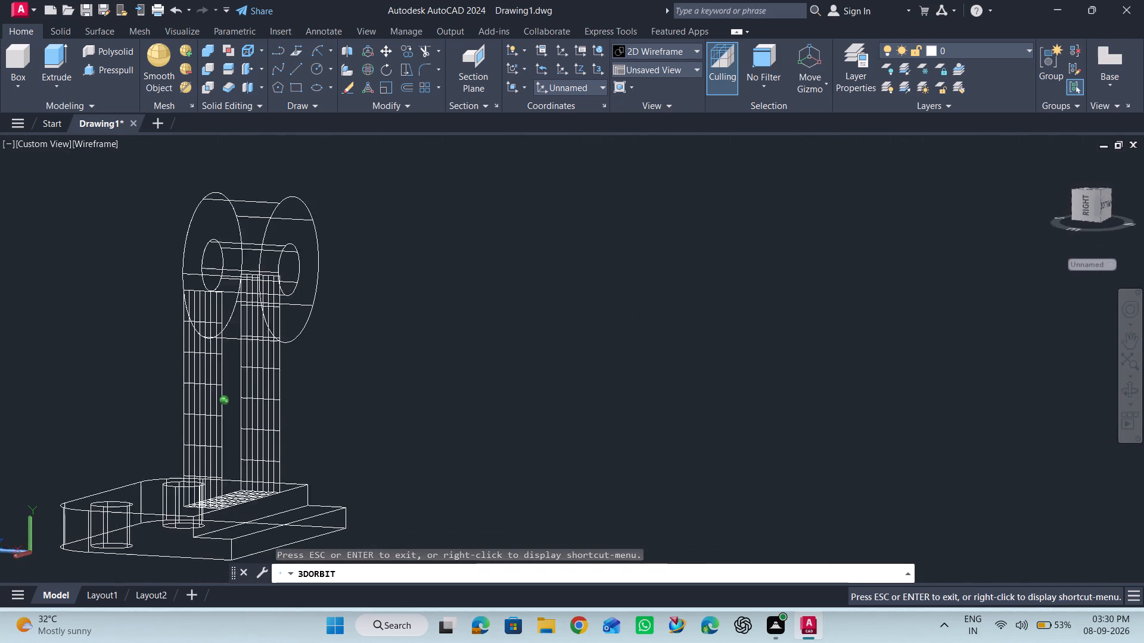
drag(629, 361, 809, 380)
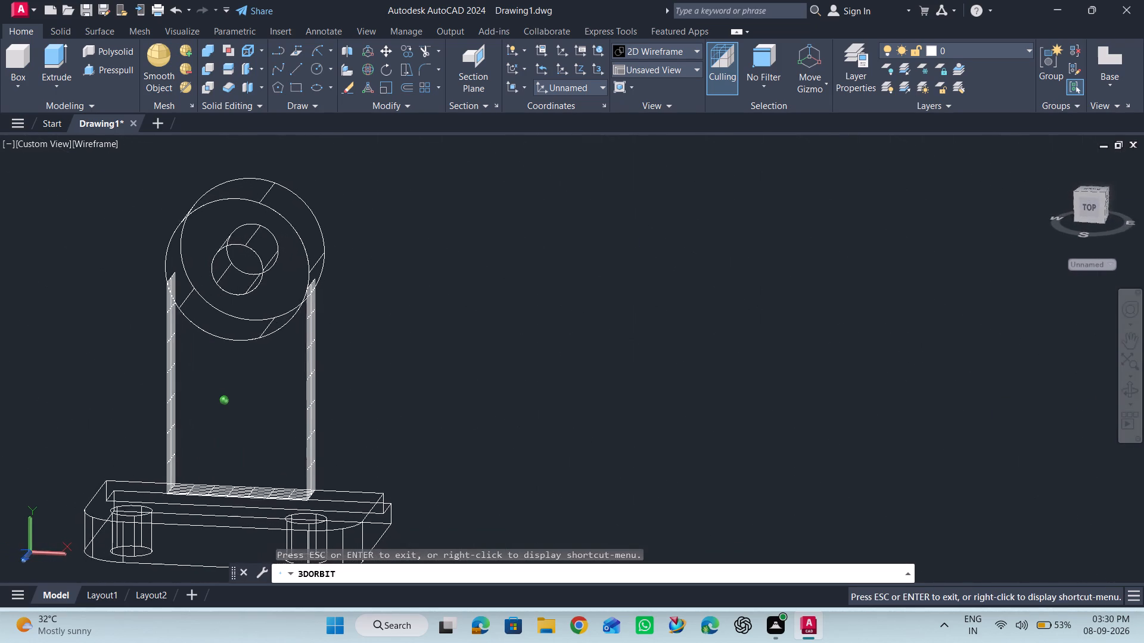
drag(809, 380, 705, 382)
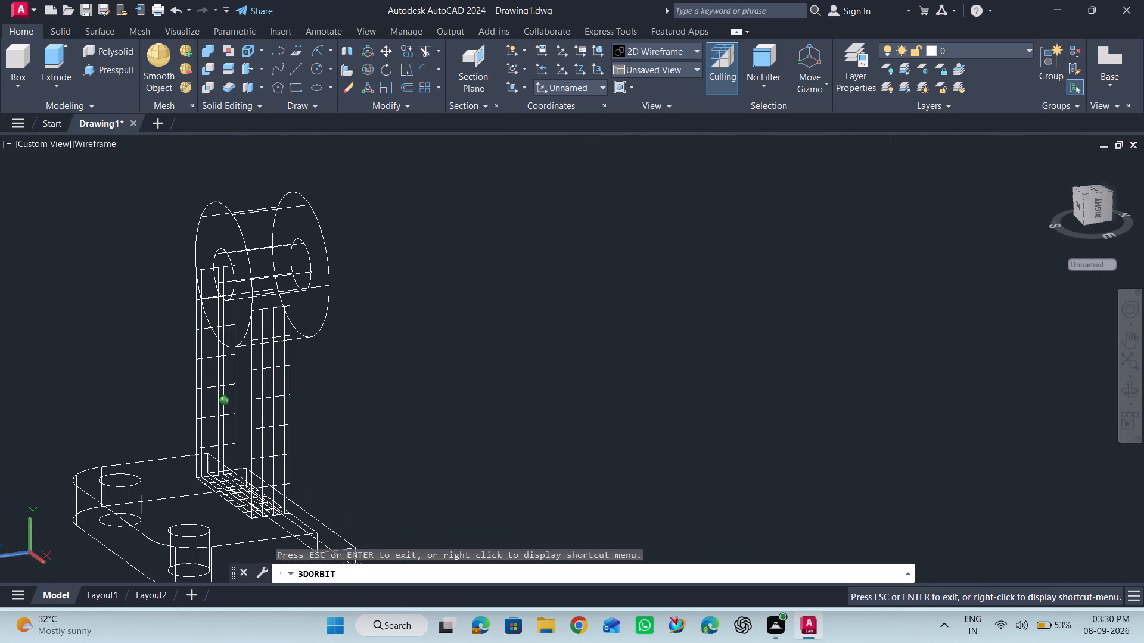
drag(705, 382, 962, 382)
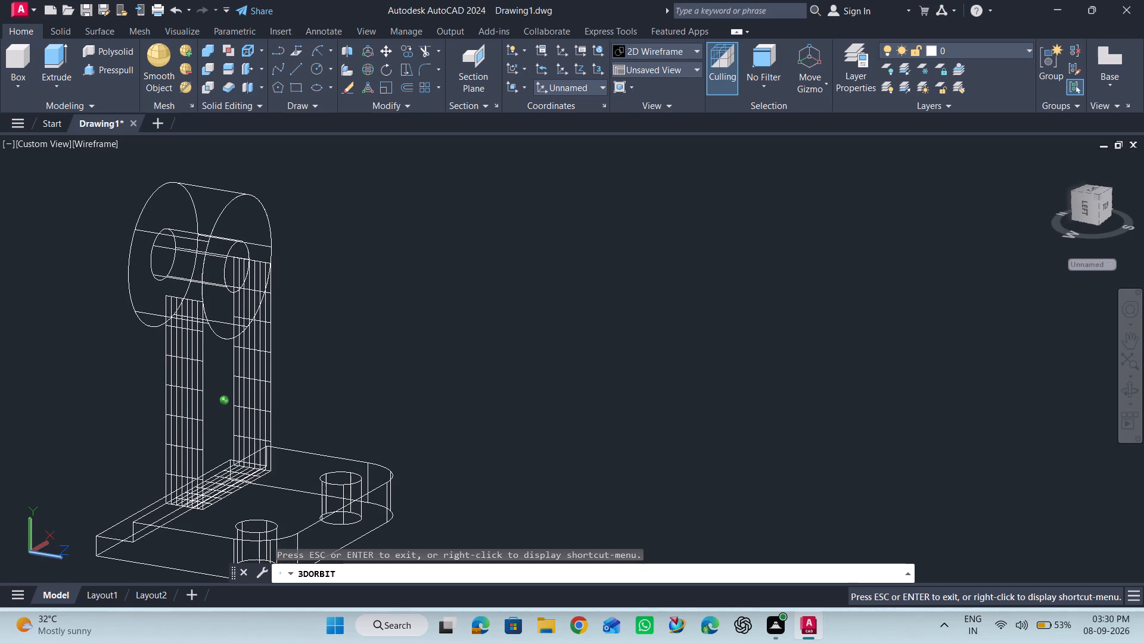
drag(962, 382, 891, 380)
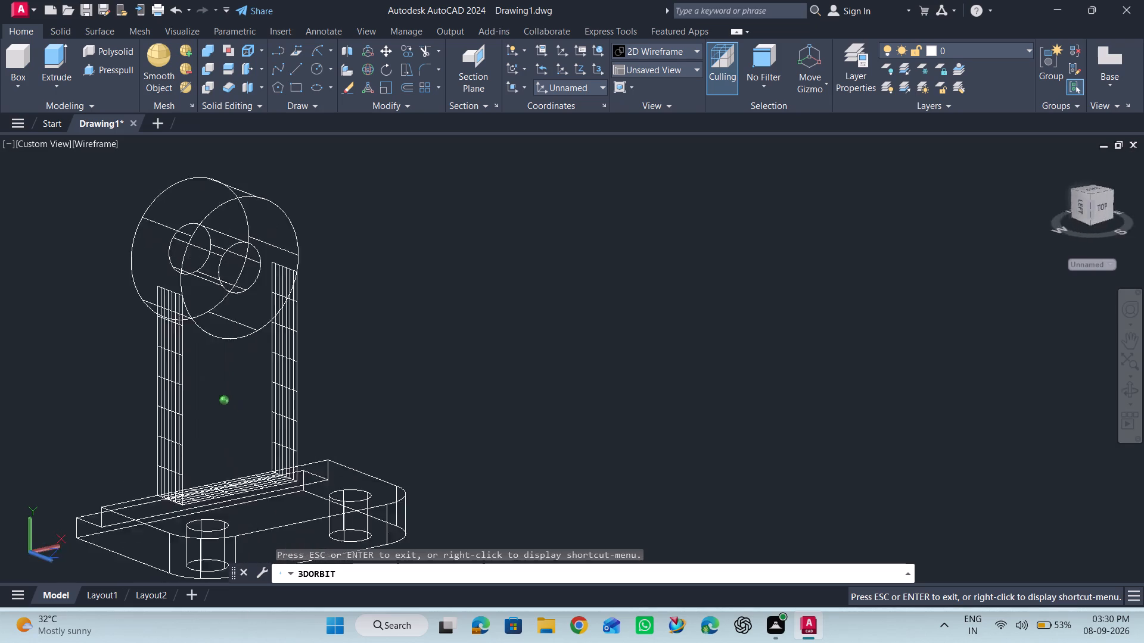
drag(891, 380, 834, 370)
drag(963, 394, 872, 398)
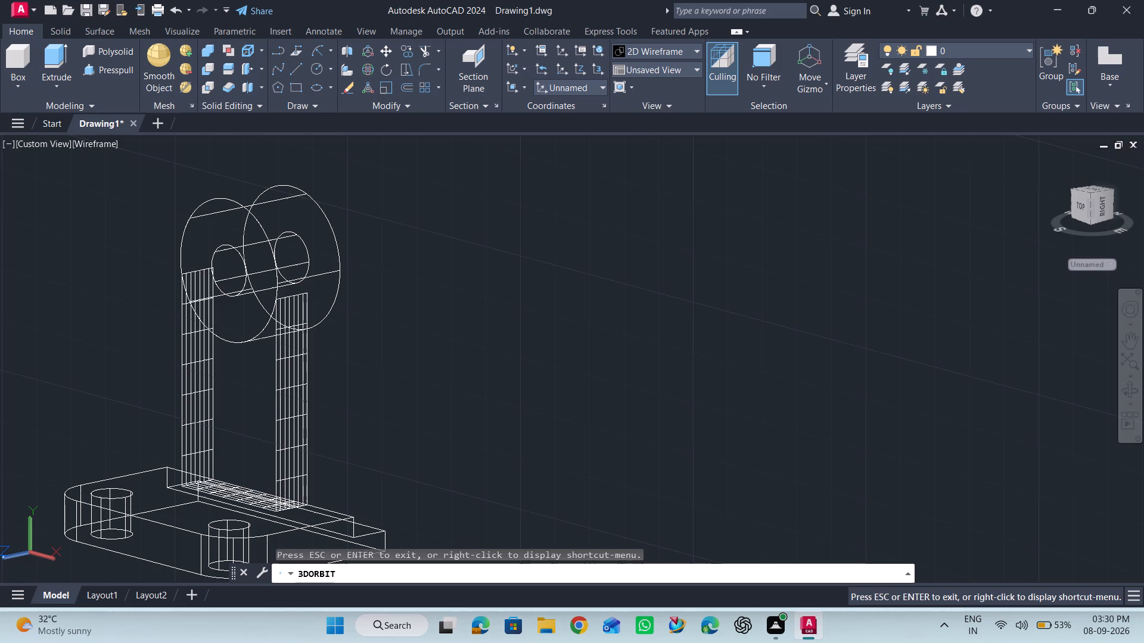
key(Escape)
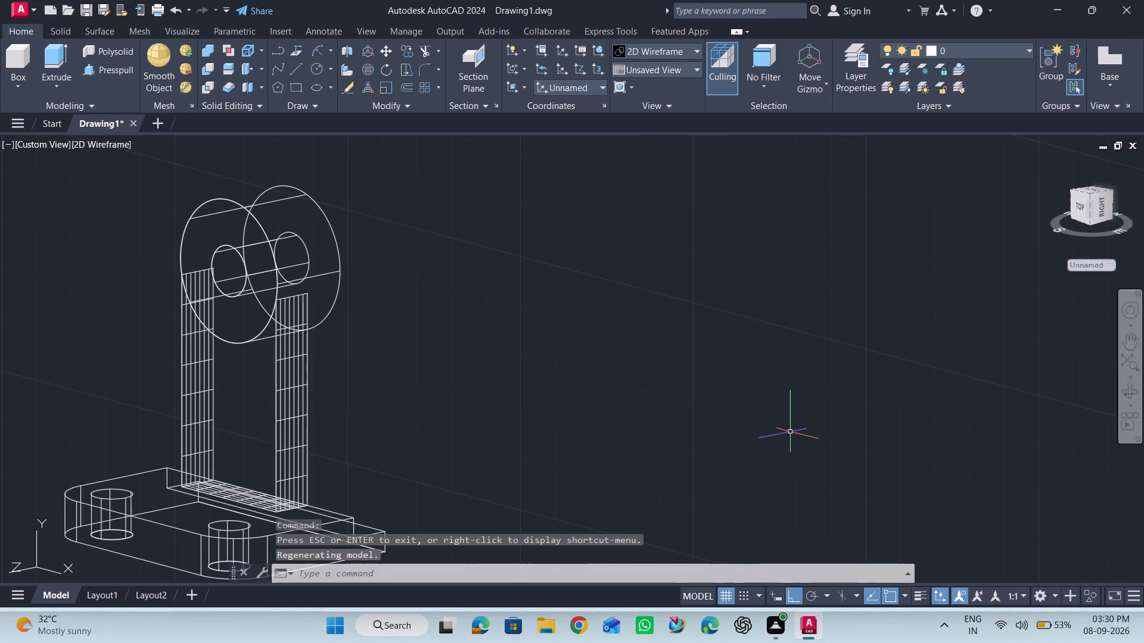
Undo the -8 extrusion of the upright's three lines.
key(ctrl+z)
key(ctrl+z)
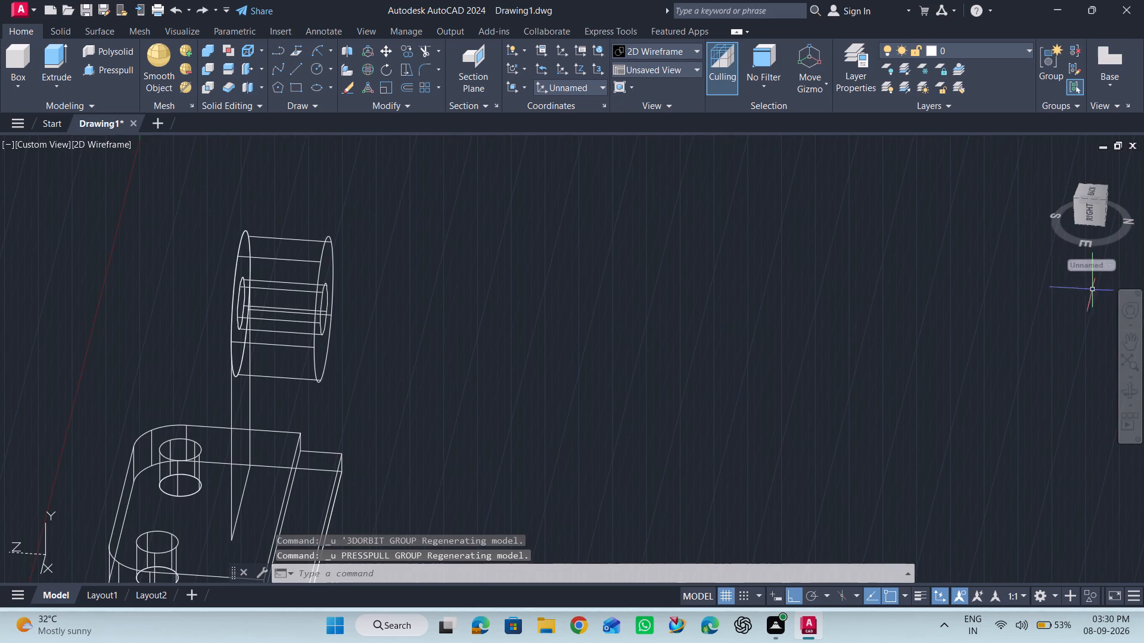
Draw a start-end-radius arc of radius 14 between the upright's upper line ends, following the cylinder's lower edge.
click(1123, 391)
drag(744, 349, 907, 325)
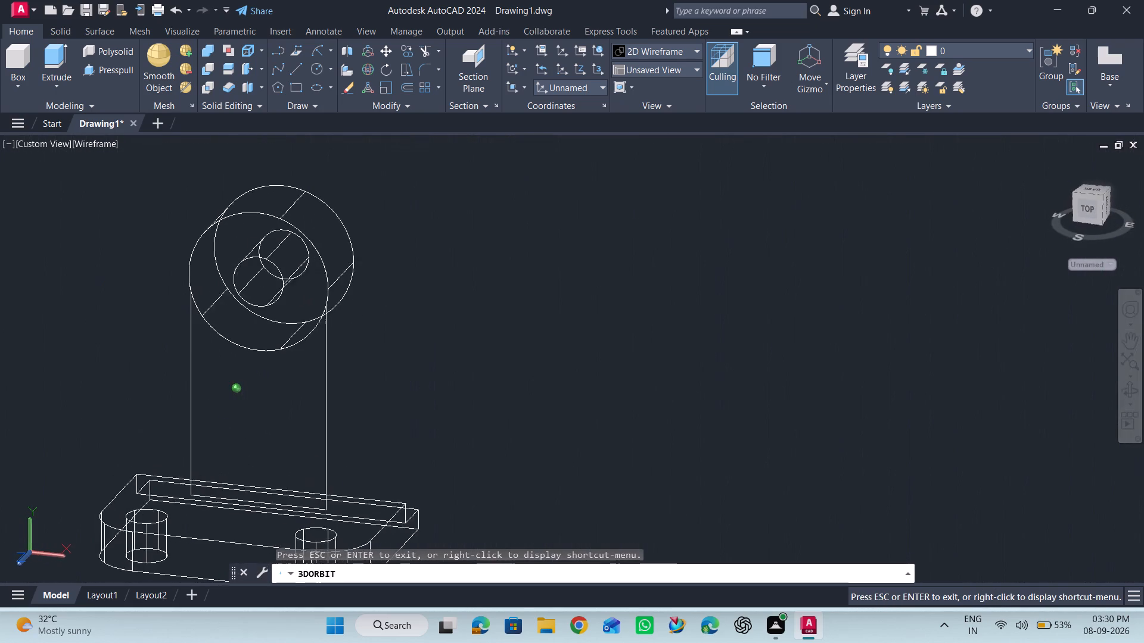
drag(907, 325, 913, 323)
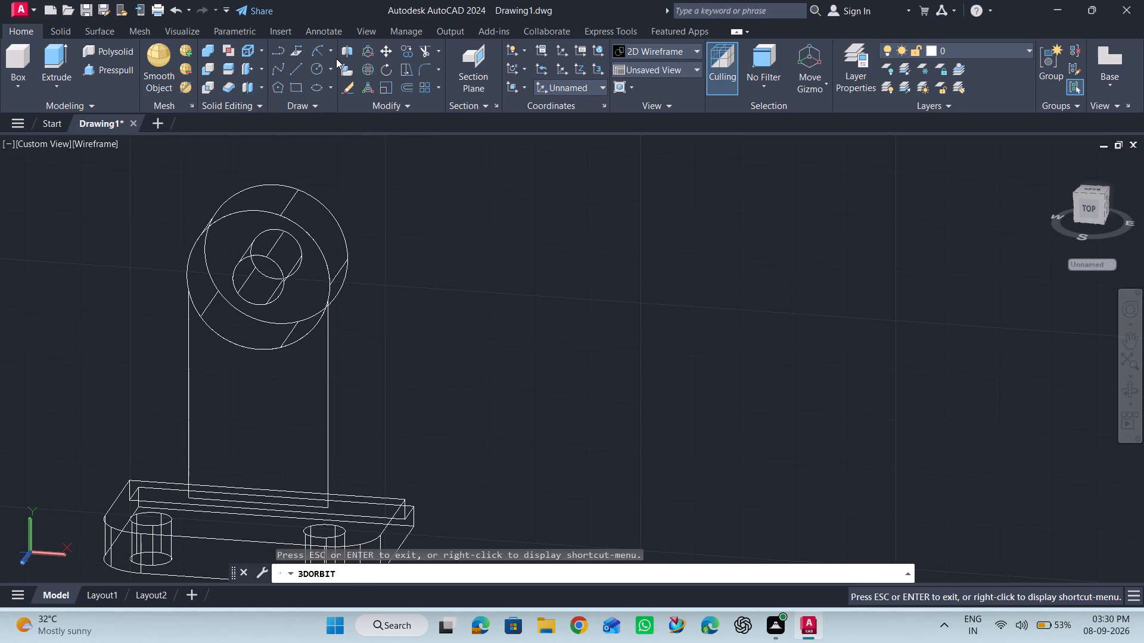
key(Escape)
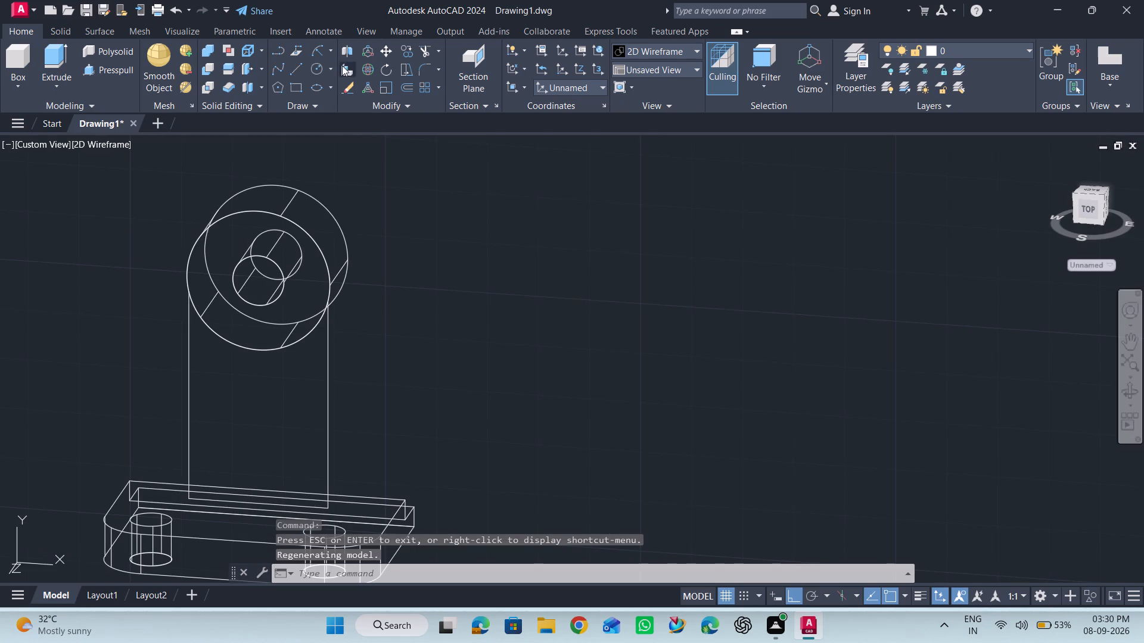
click(321, 49)
scroll(179, 310, up, 2)
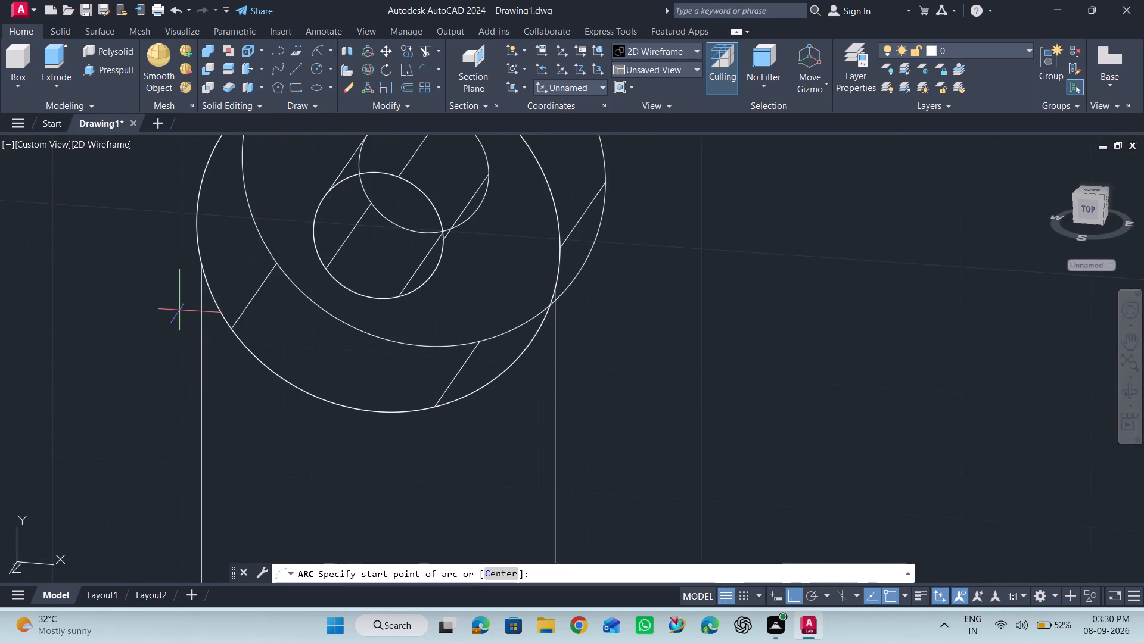
click(203, 267)
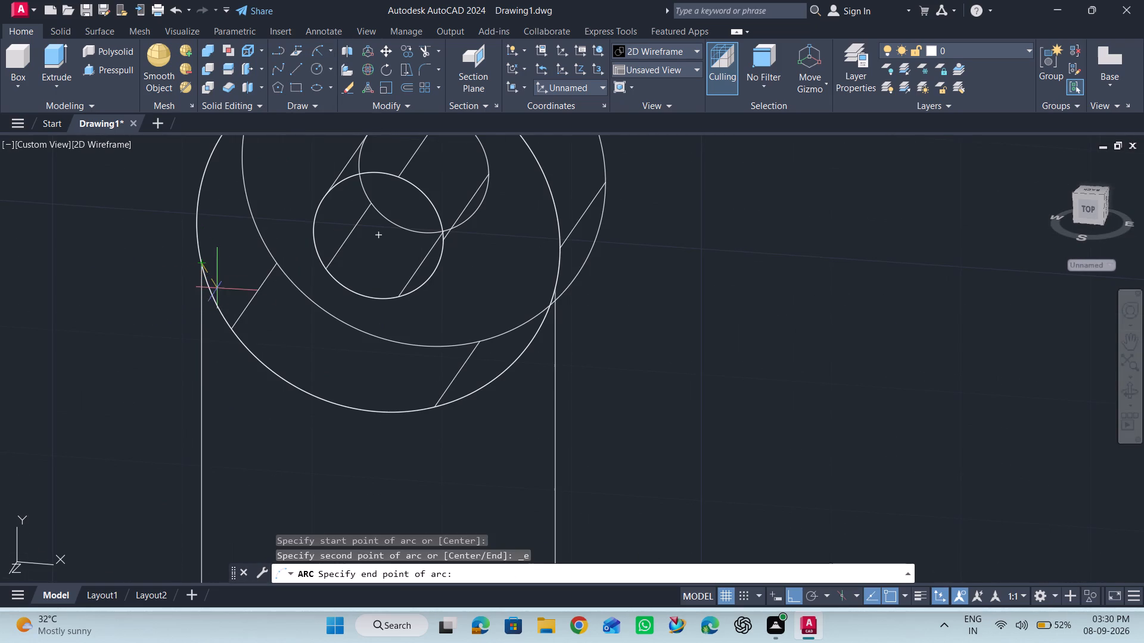
click(557, 291)
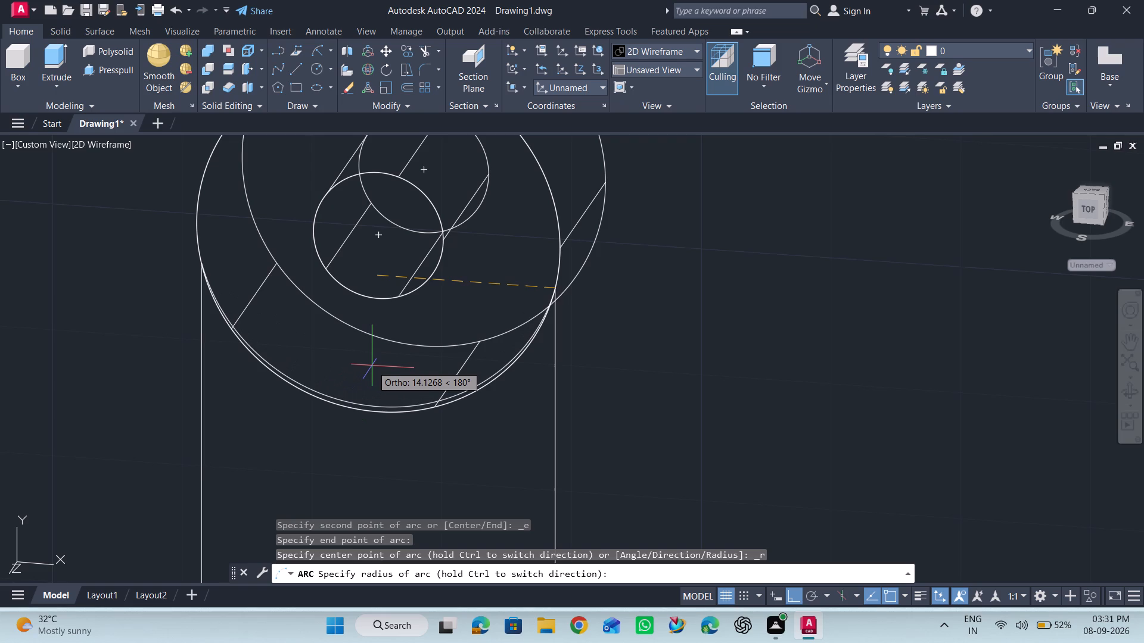
text(14)
key(Return)
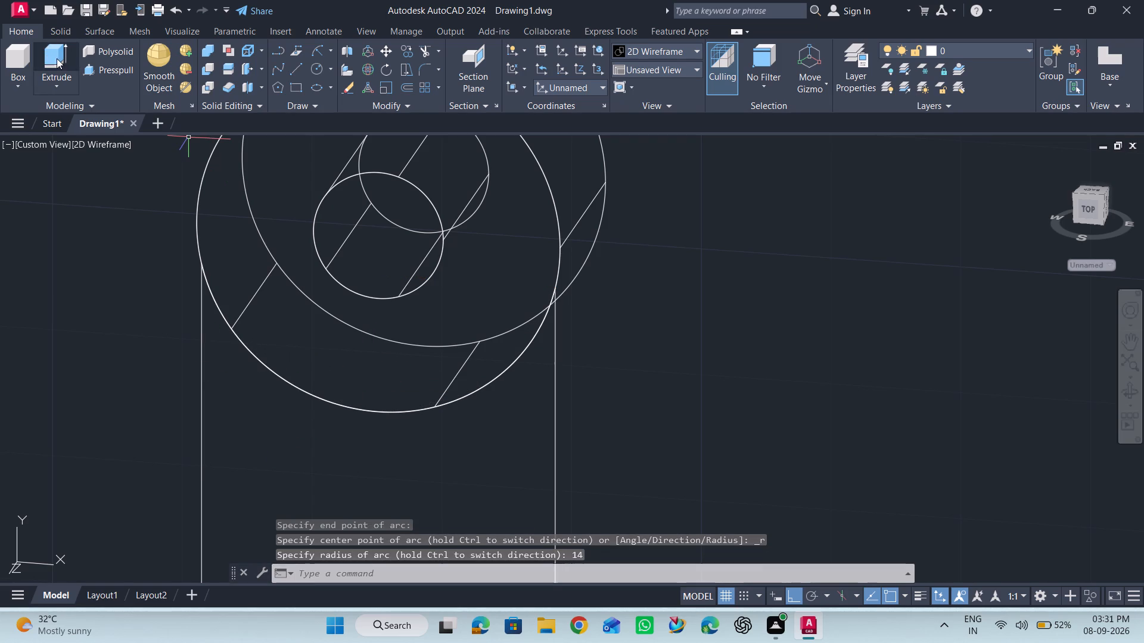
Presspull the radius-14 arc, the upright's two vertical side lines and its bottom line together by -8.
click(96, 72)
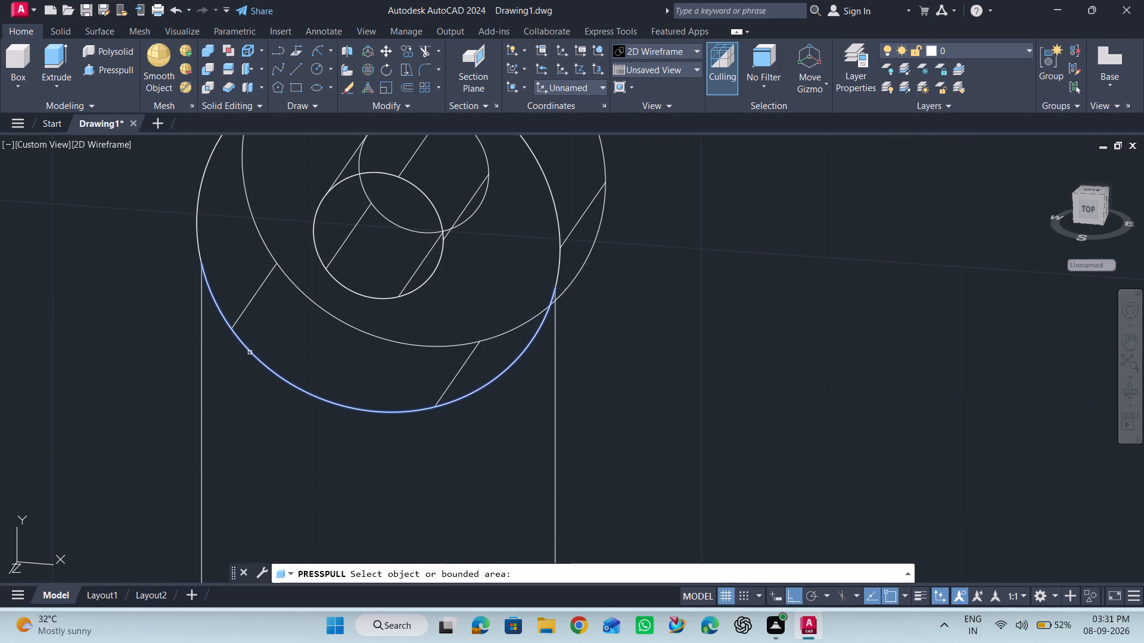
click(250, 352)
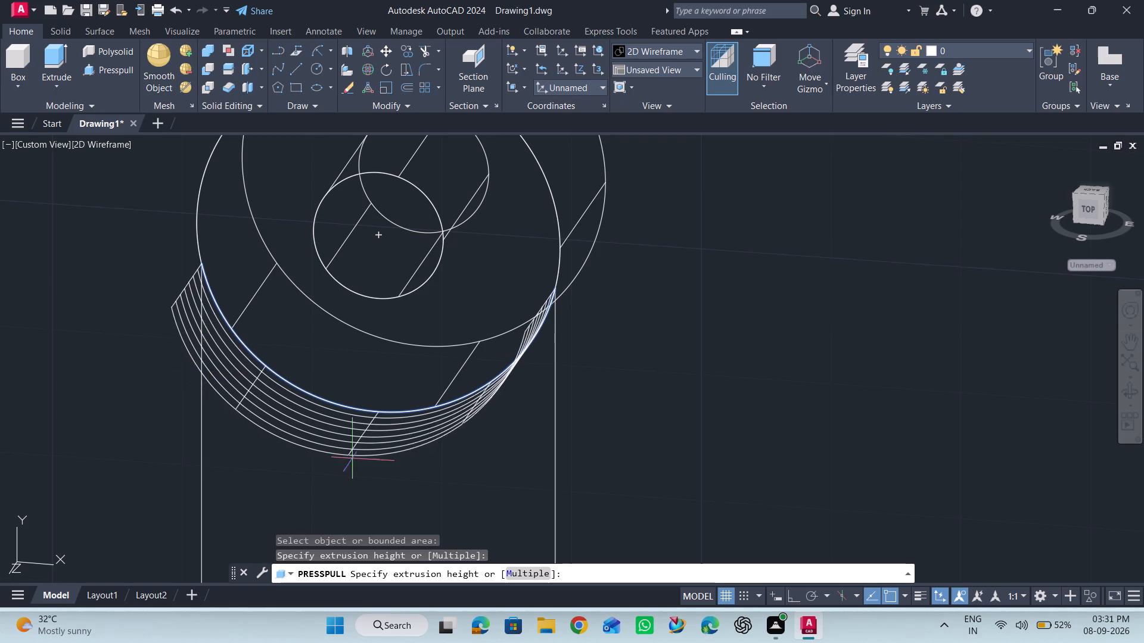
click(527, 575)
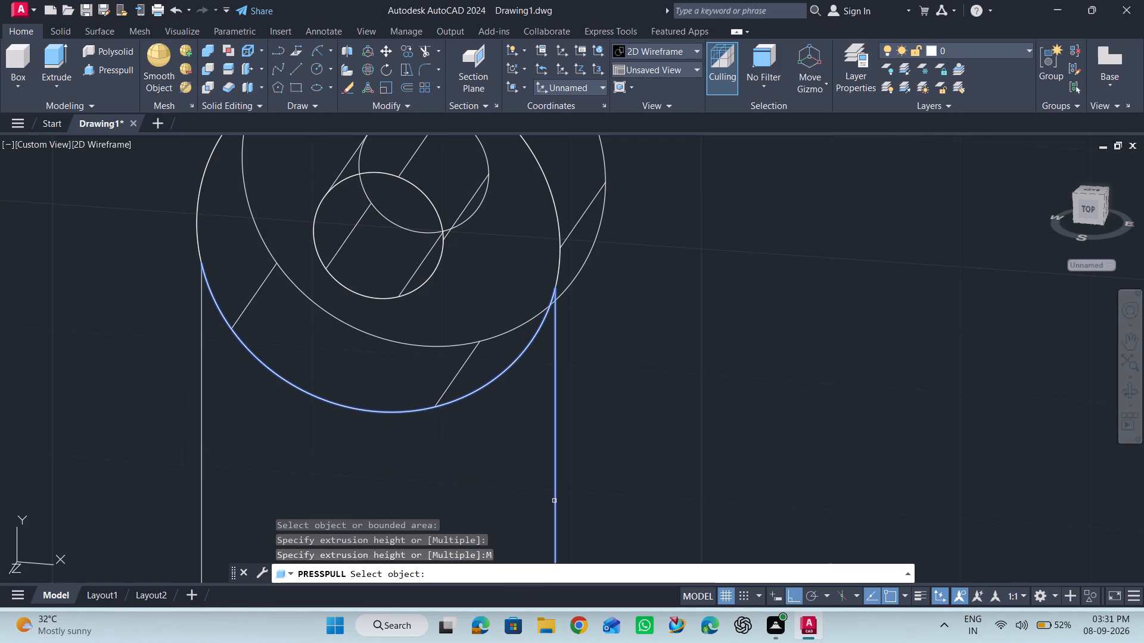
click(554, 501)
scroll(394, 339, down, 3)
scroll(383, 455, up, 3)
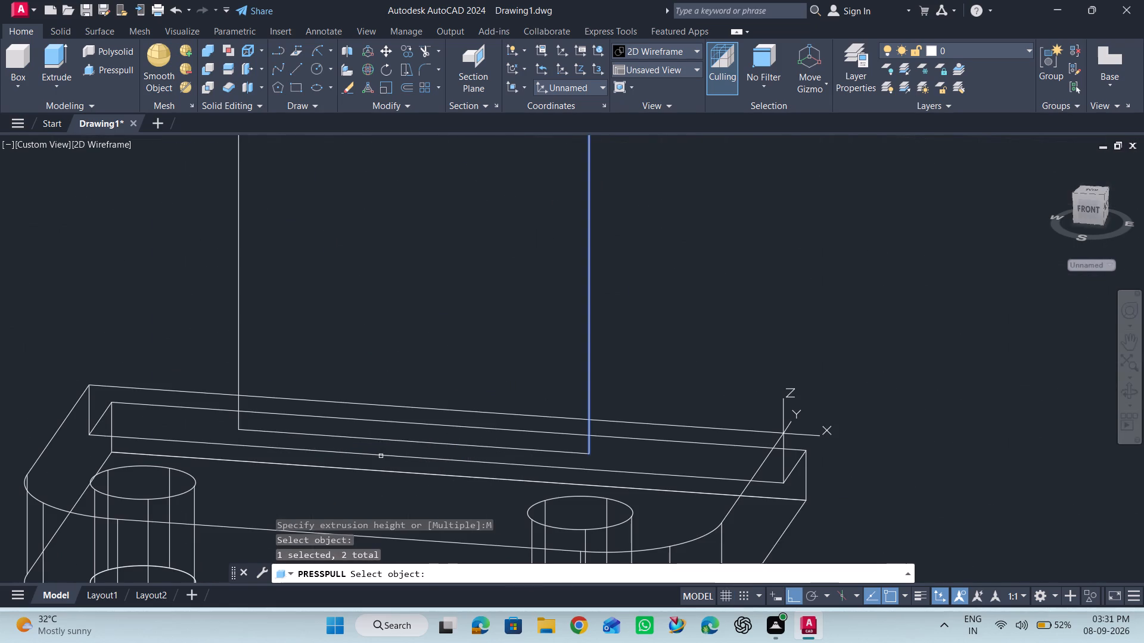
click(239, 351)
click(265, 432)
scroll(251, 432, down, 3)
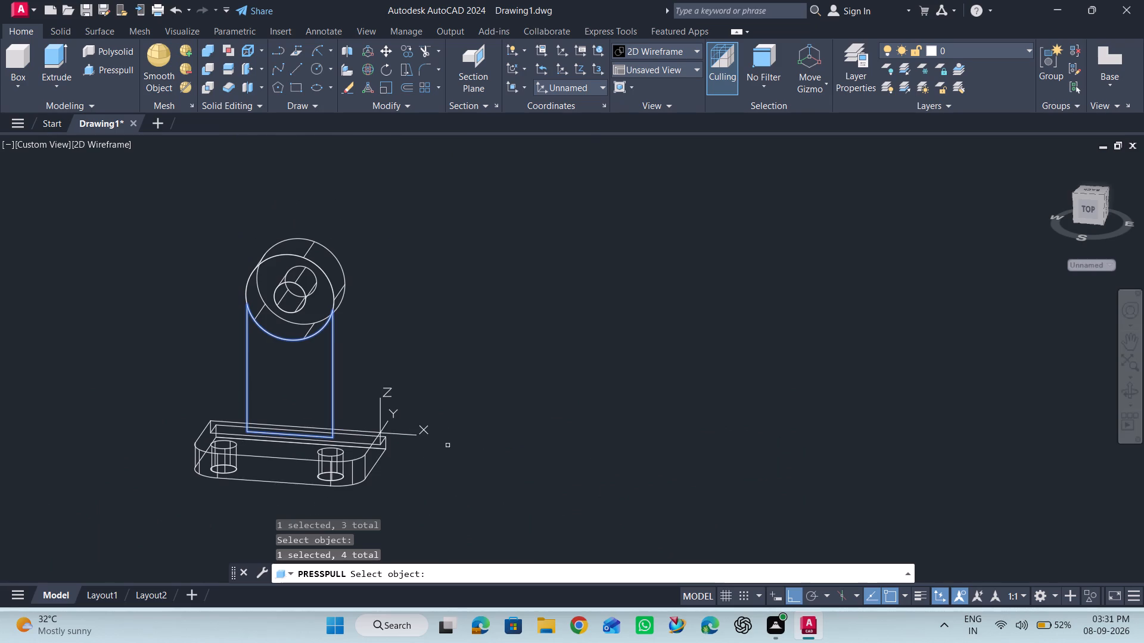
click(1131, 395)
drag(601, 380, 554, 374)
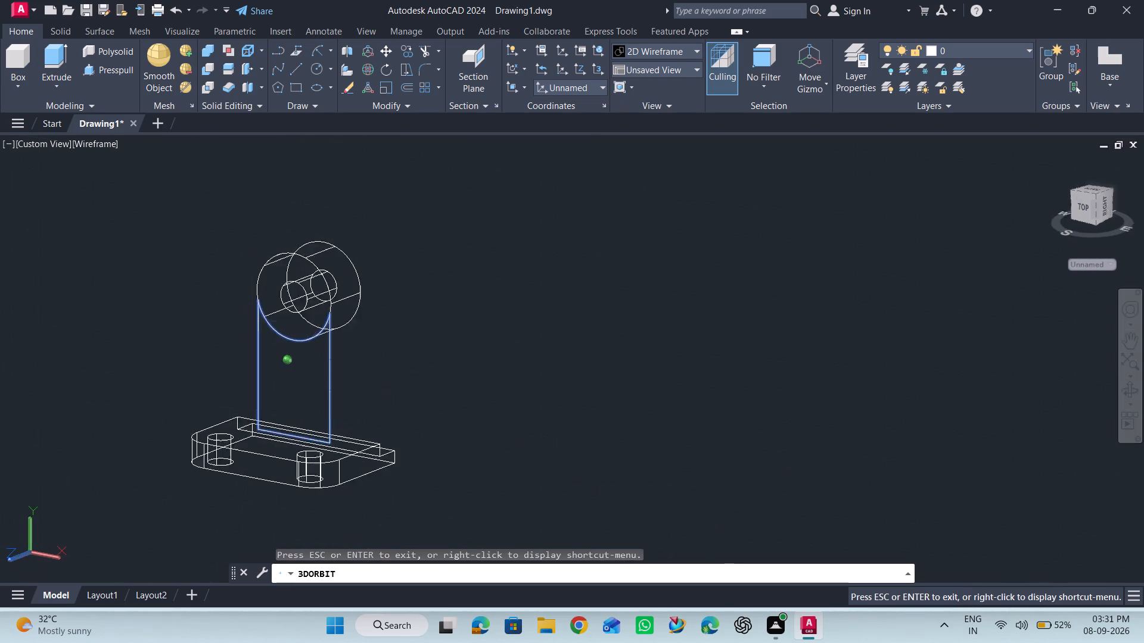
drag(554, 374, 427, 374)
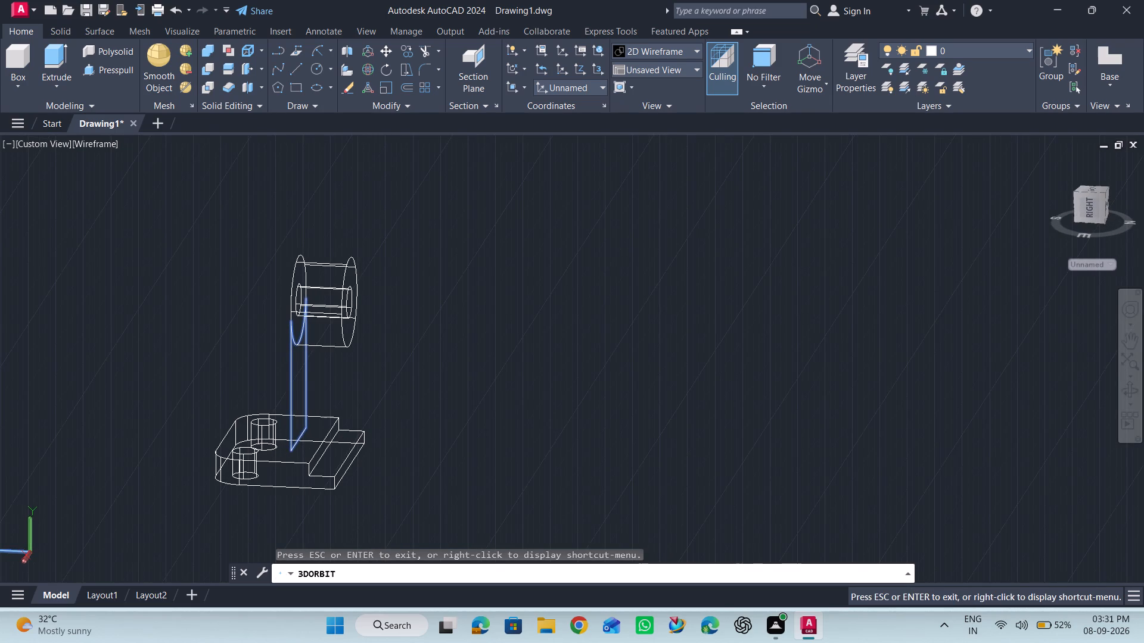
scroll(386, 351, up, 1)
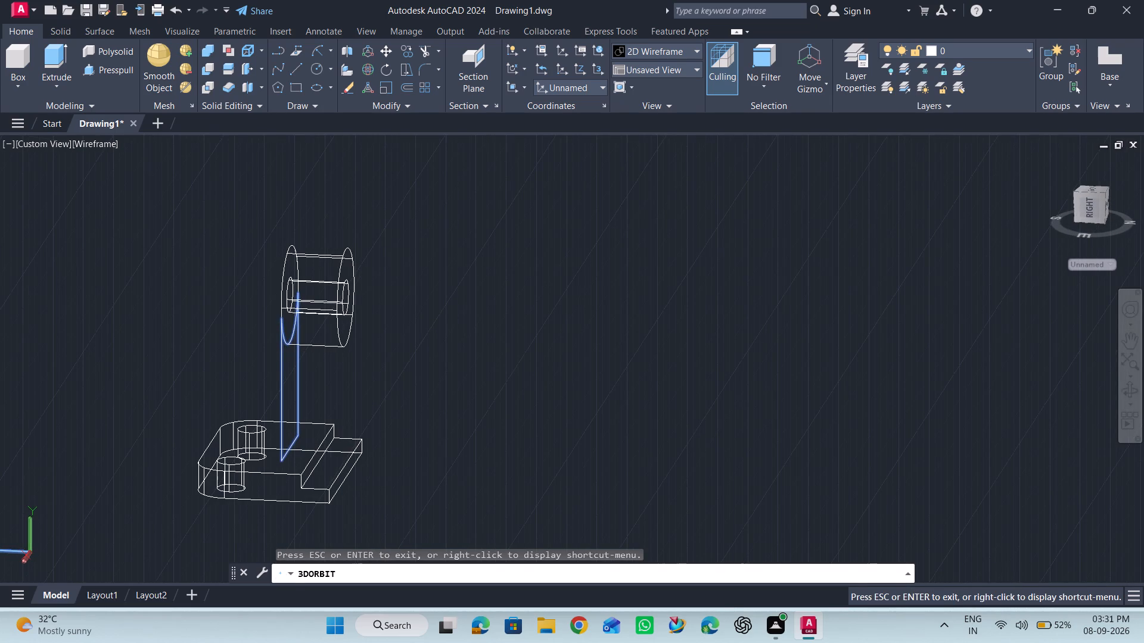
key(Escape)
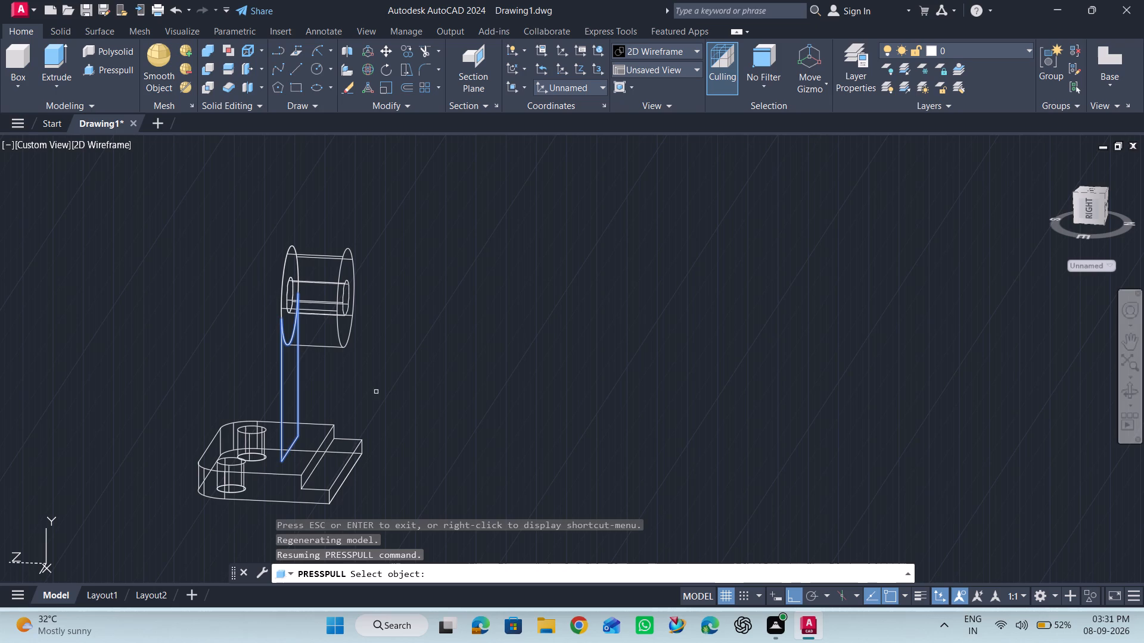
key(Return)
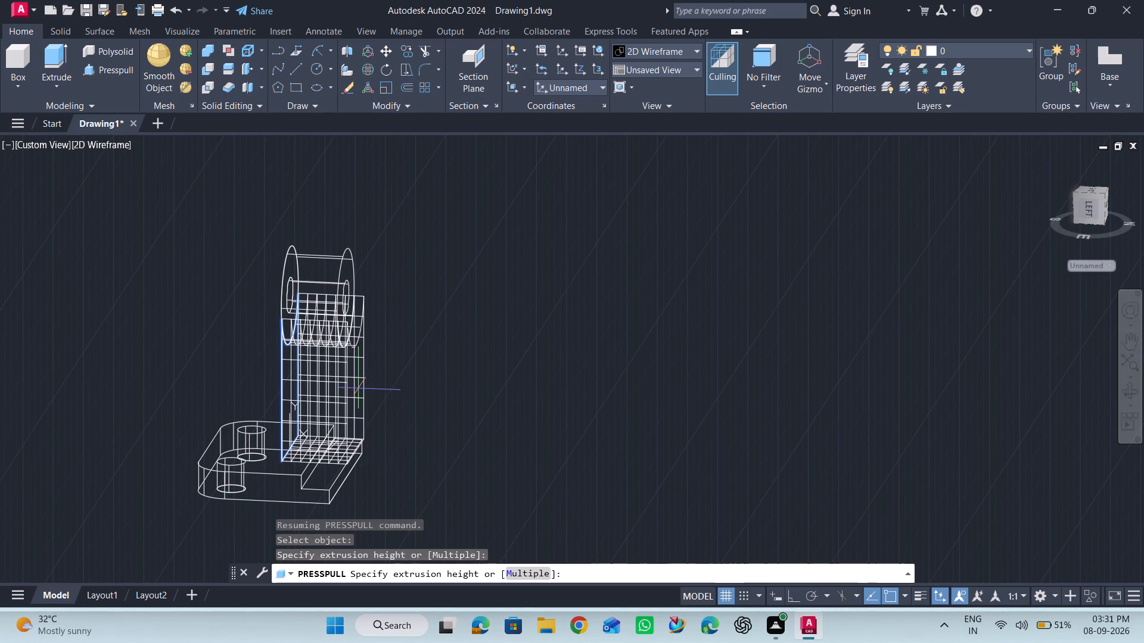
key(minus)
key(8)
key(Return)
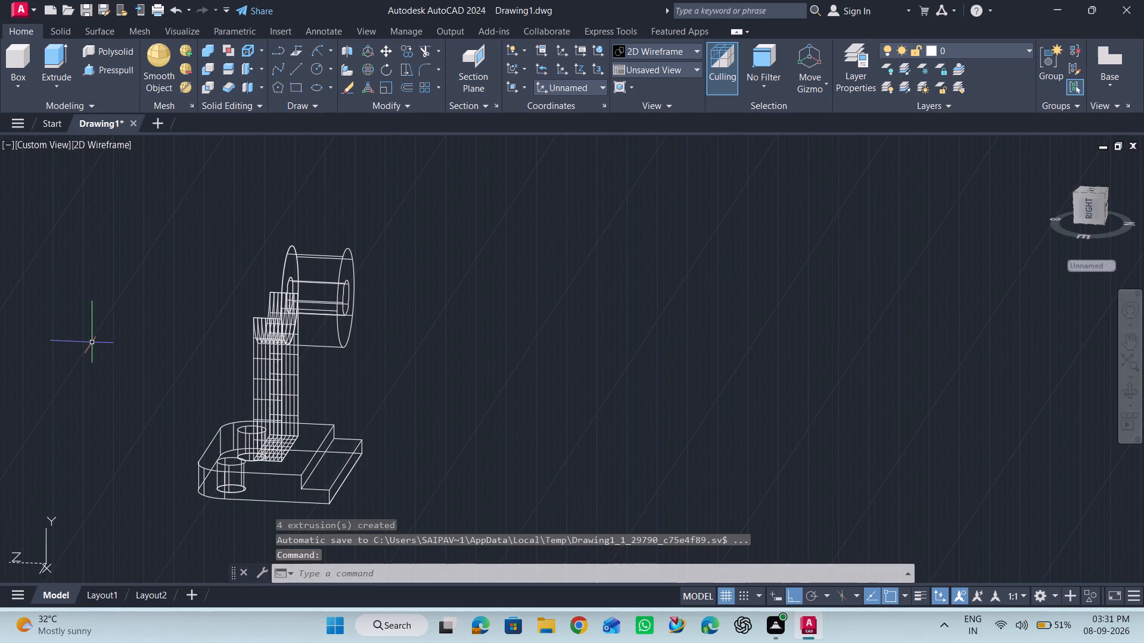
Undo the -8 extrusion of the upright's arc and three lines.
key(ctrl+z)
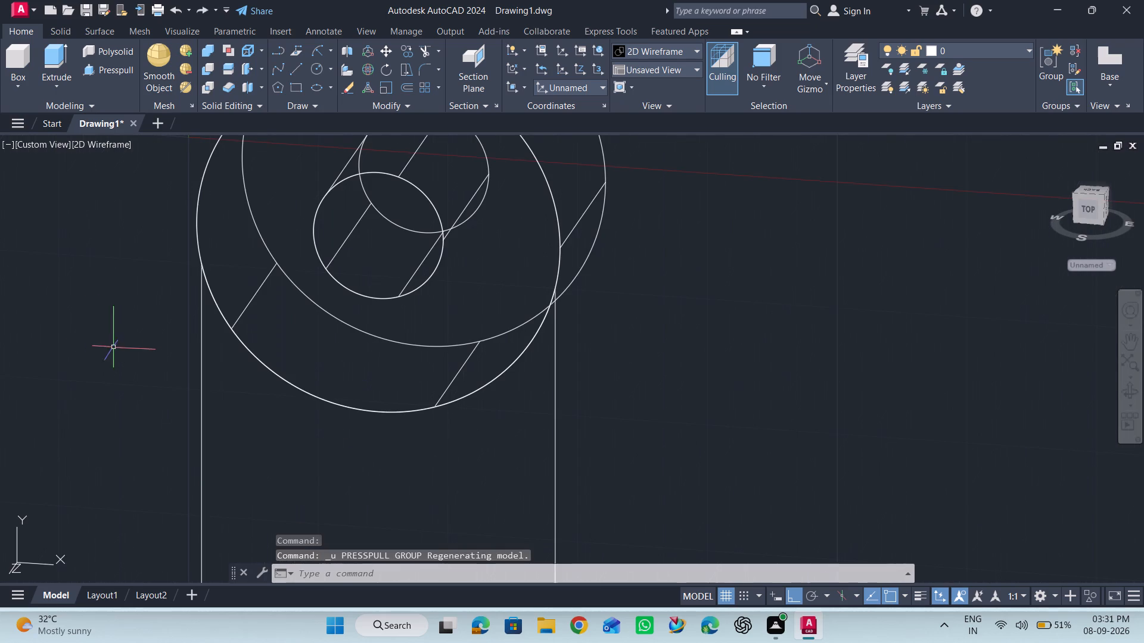
Presspull the upright's arc, two vertical side lines and bottom line together by 8, toward the cylinder's far end.
scroll(117, 347, down, 2)
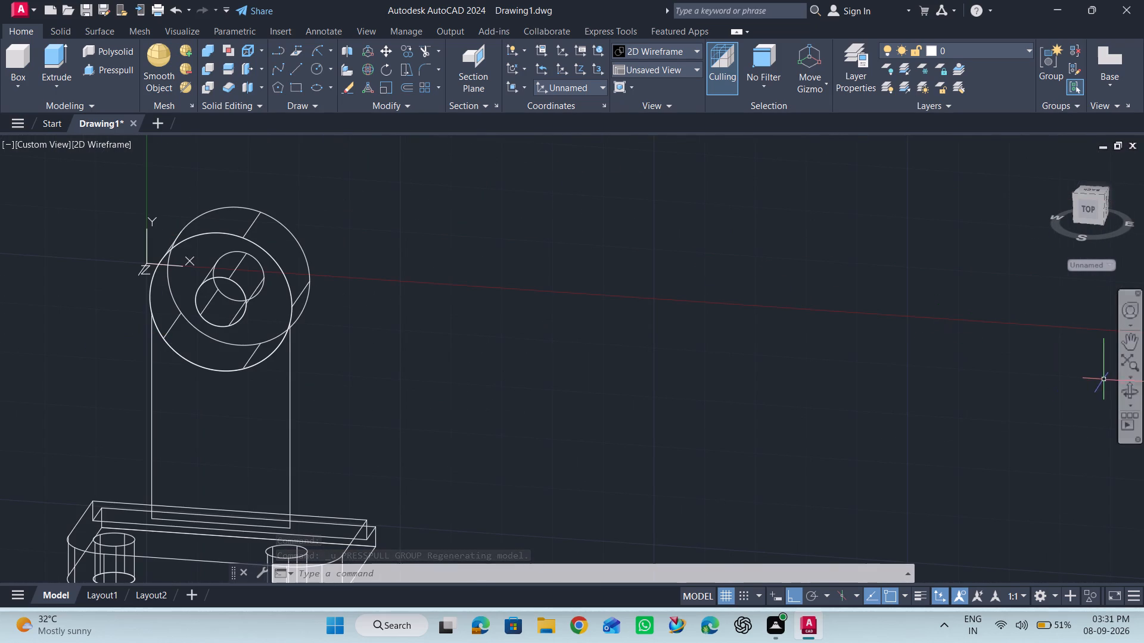
click(1129, 393)
drag(772, 385, 635, 373)
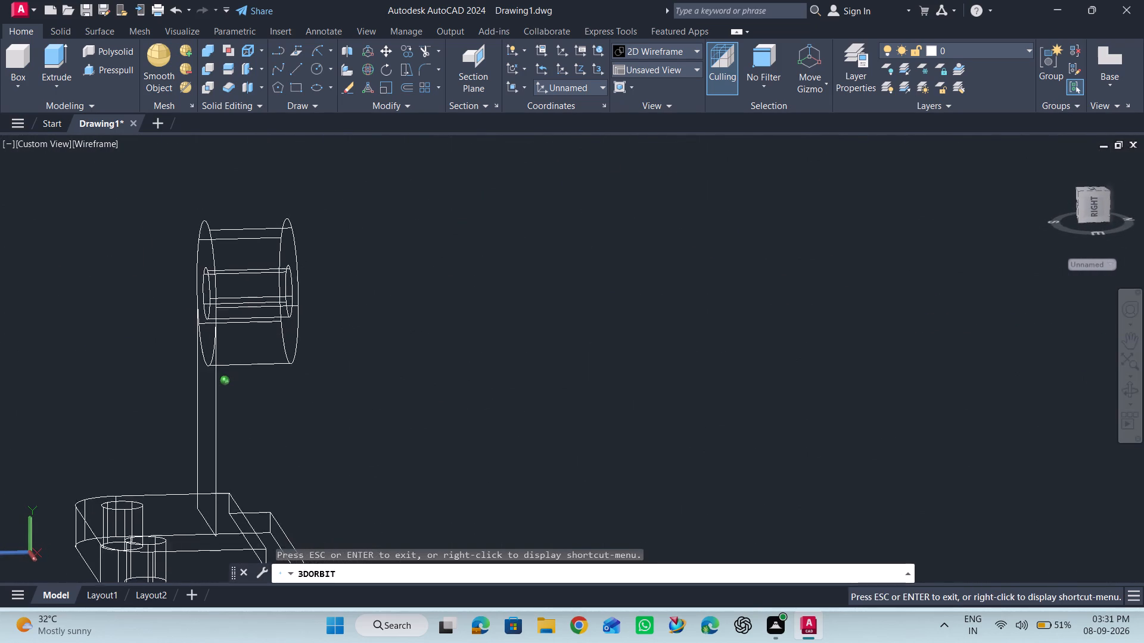
drag(635, 373, 648, 376)
key(Escape)
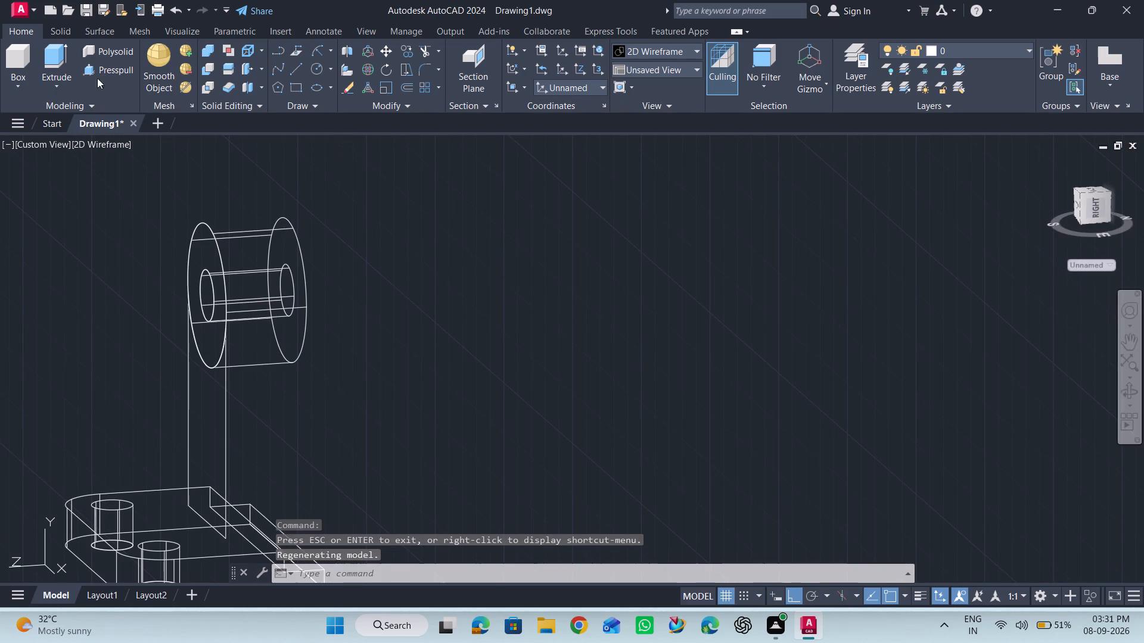
click(84, 67)
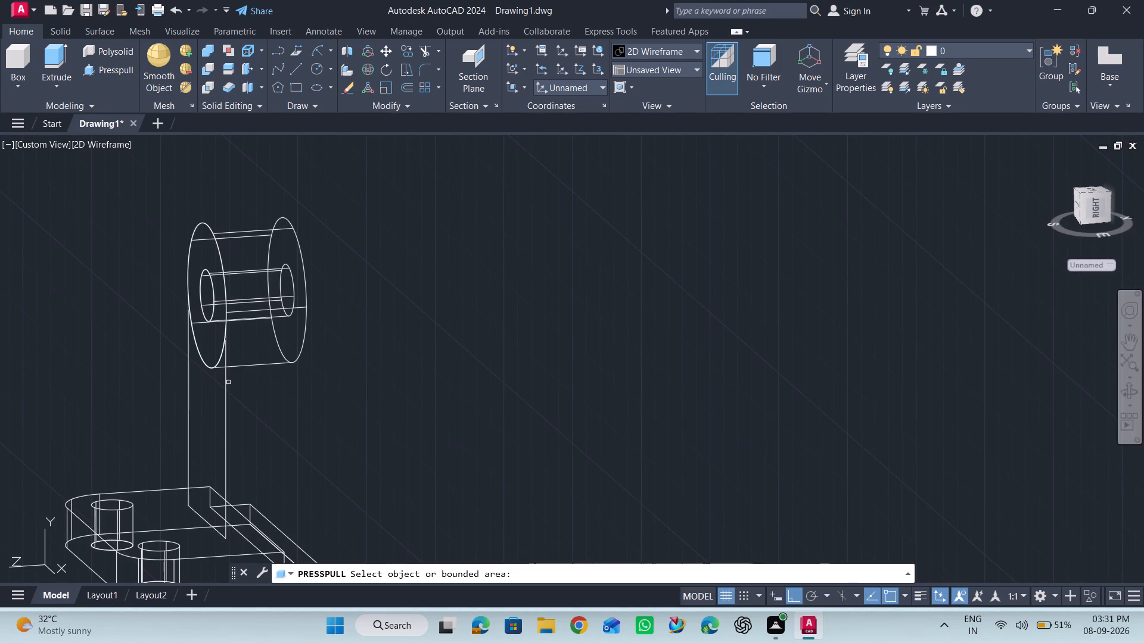
click(206, 364)
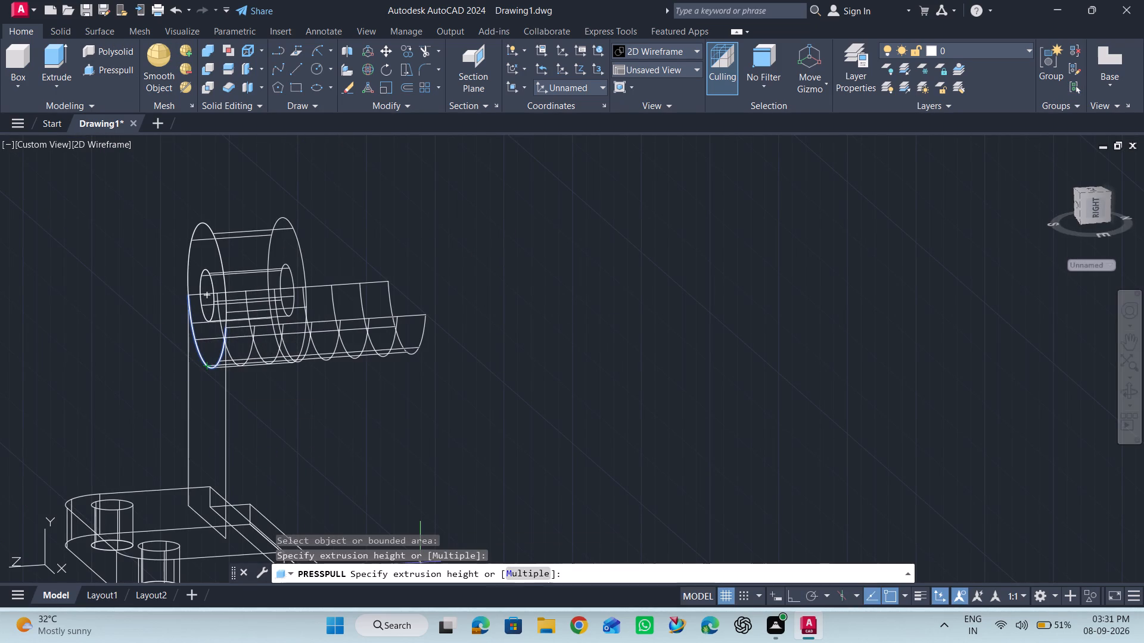
click(518, 578)
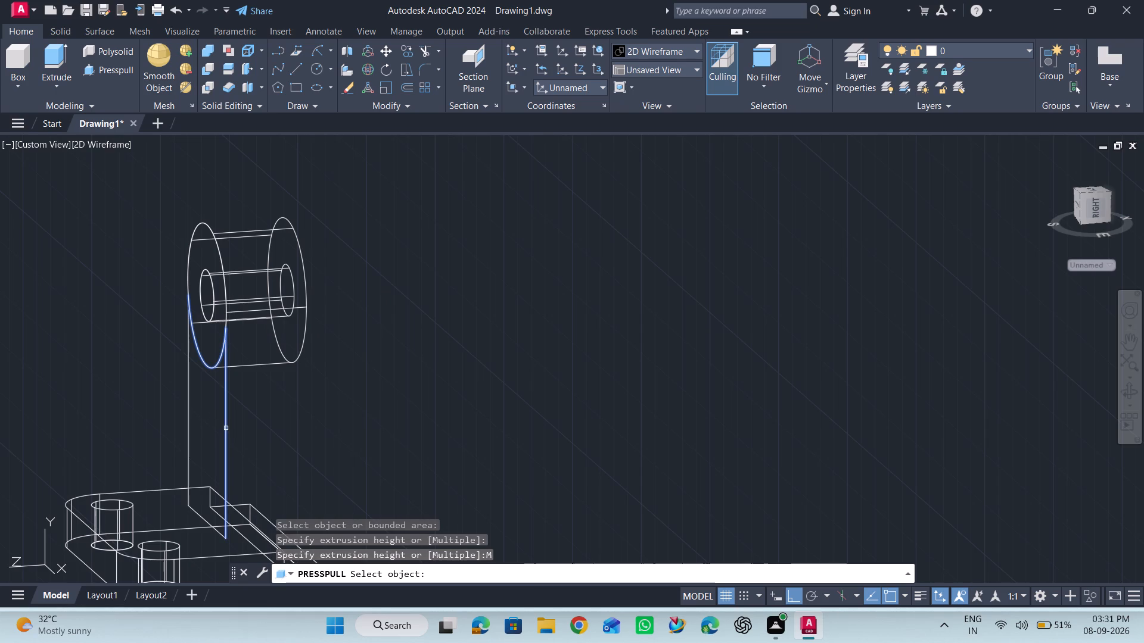
click(226, 428)
click(189, 413)
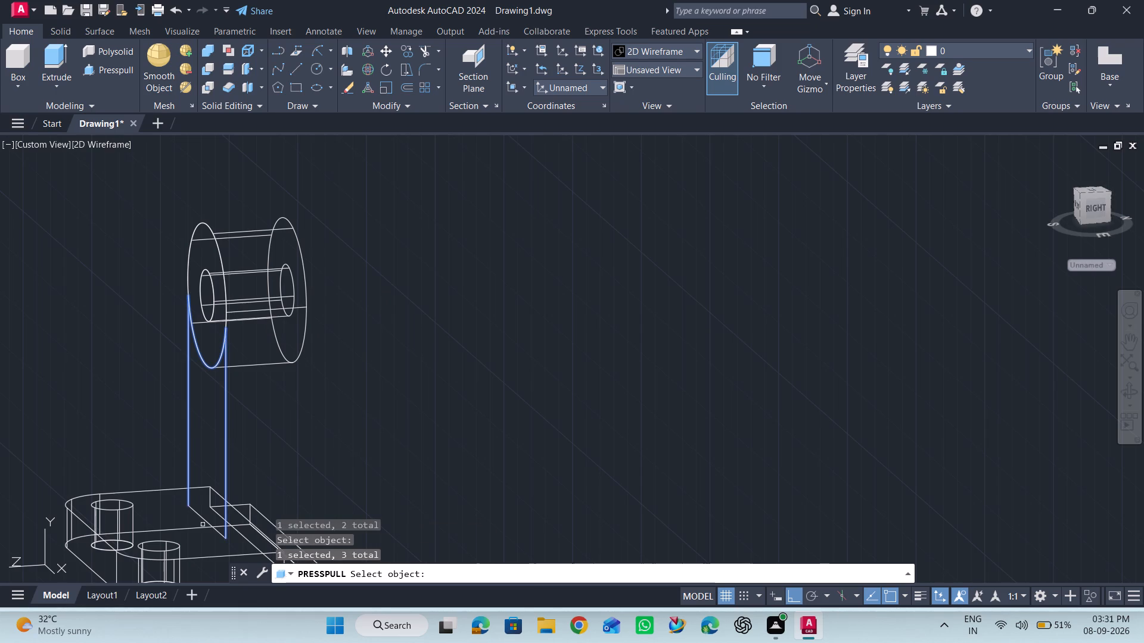
click(203, 519)
key(Return)
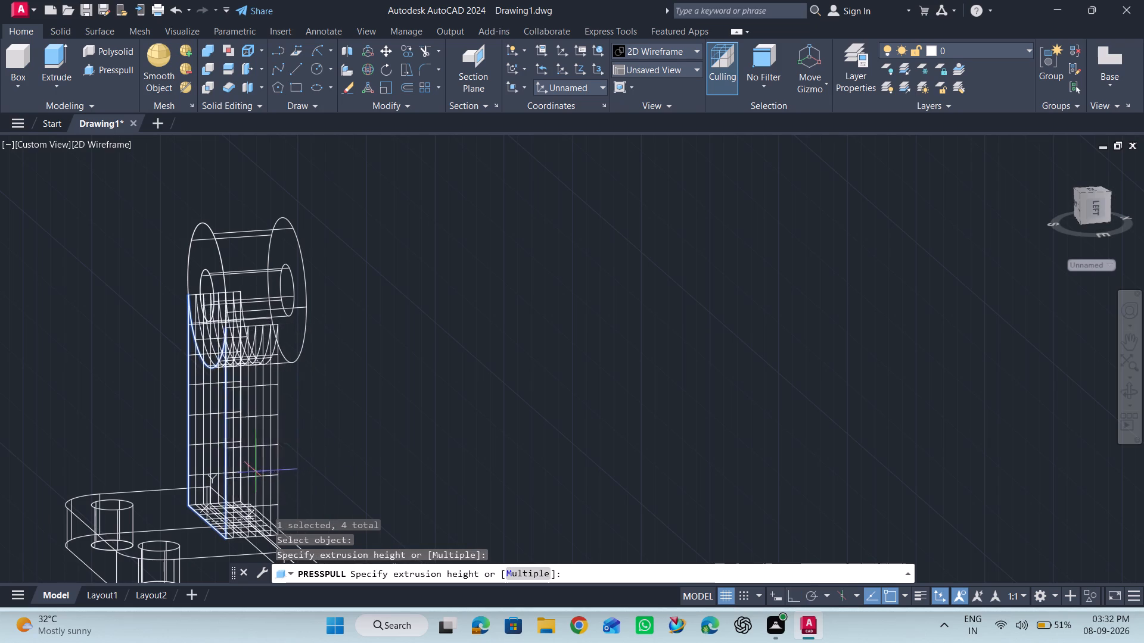
scroll(227, 455, down, 2)
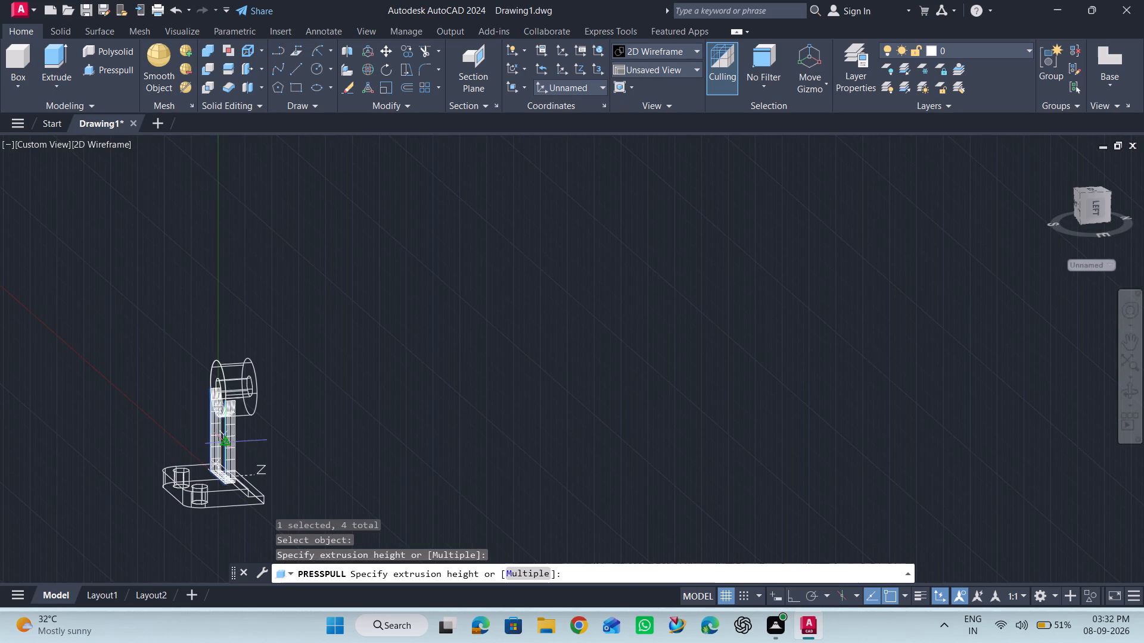
scroll(223, 480, up, 3)
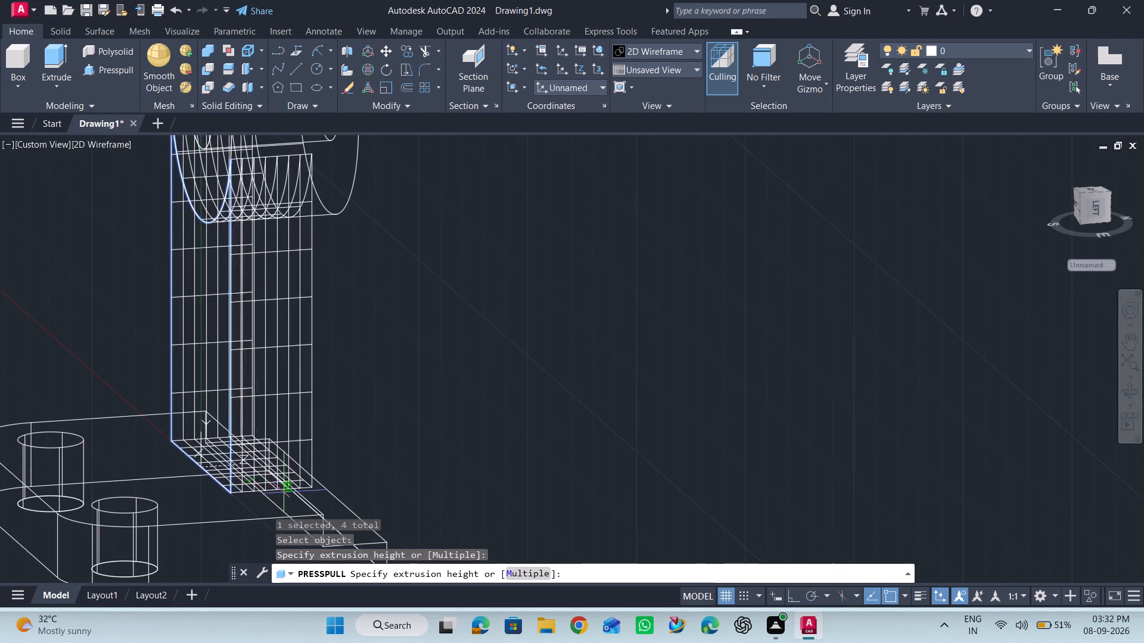
scroll(291, 493, up, 3)
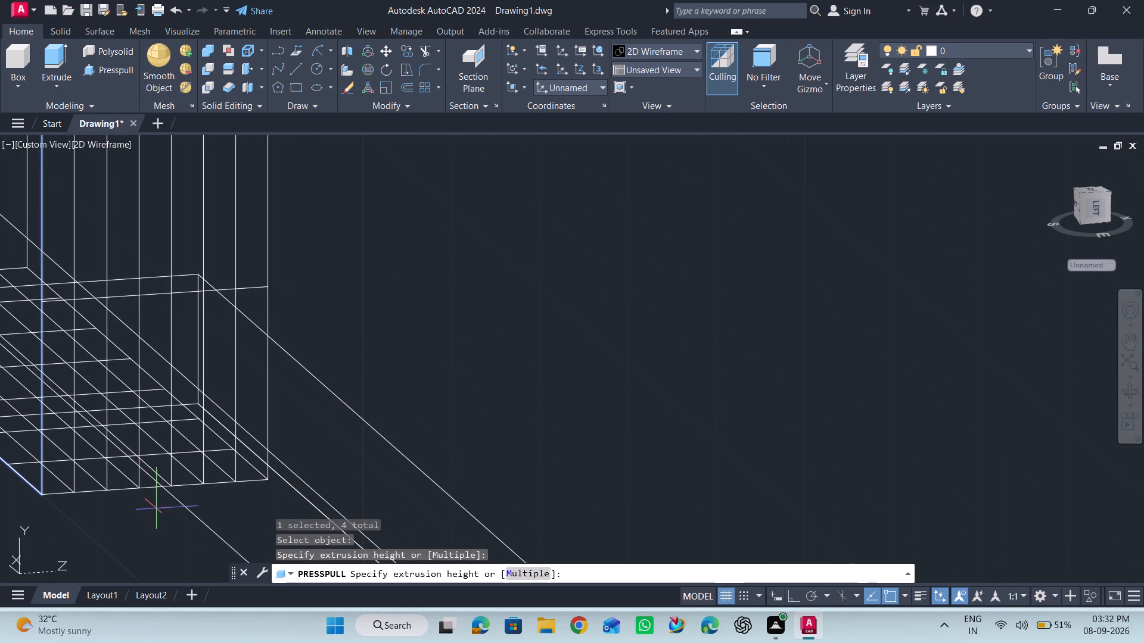
scroll(173, 510, down, 2)
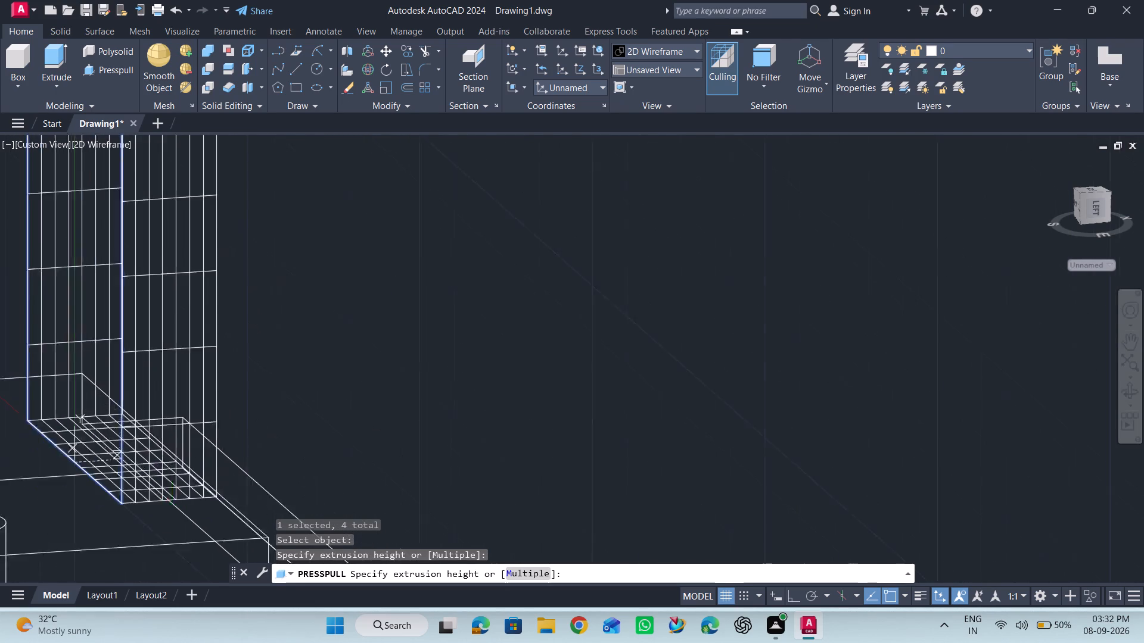
scroll(173, 510, down, 3)
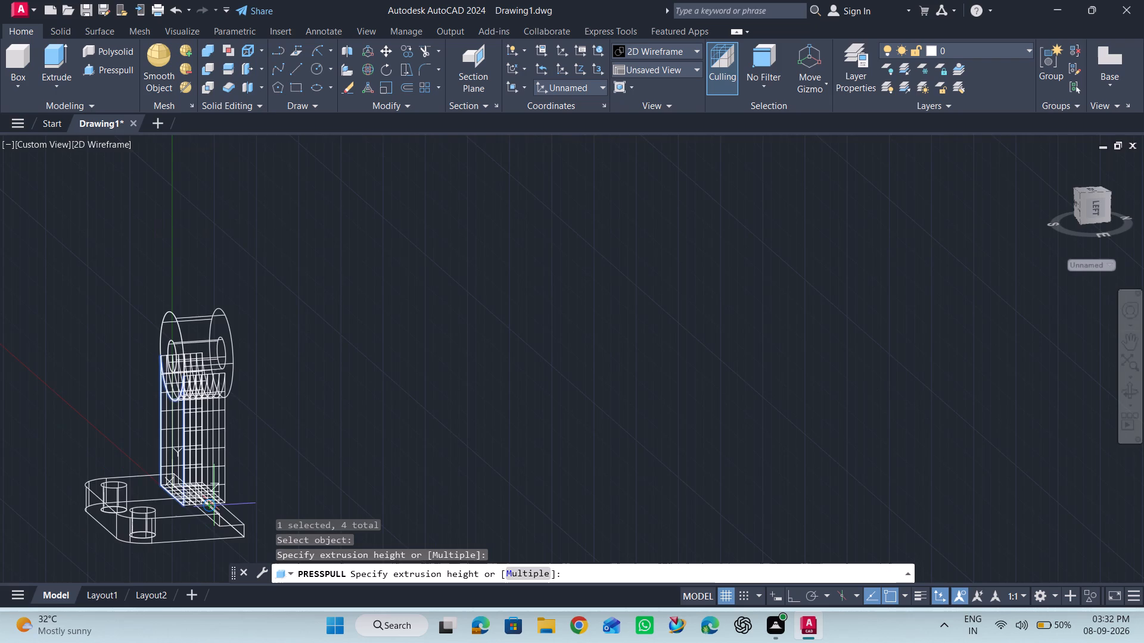
scroll(214, 505, up, 2)
key(8)
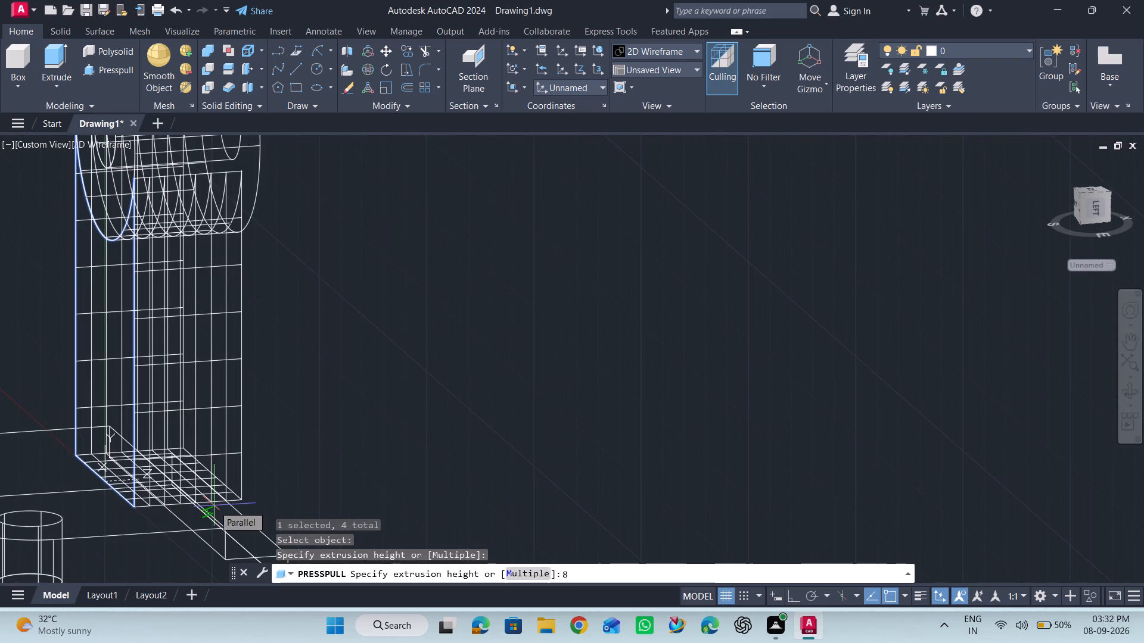
key(Return)
Examine the extruded upright, its curved top edge and the cylinder from the front, side and back.
scroll(200, 508, up, 2)
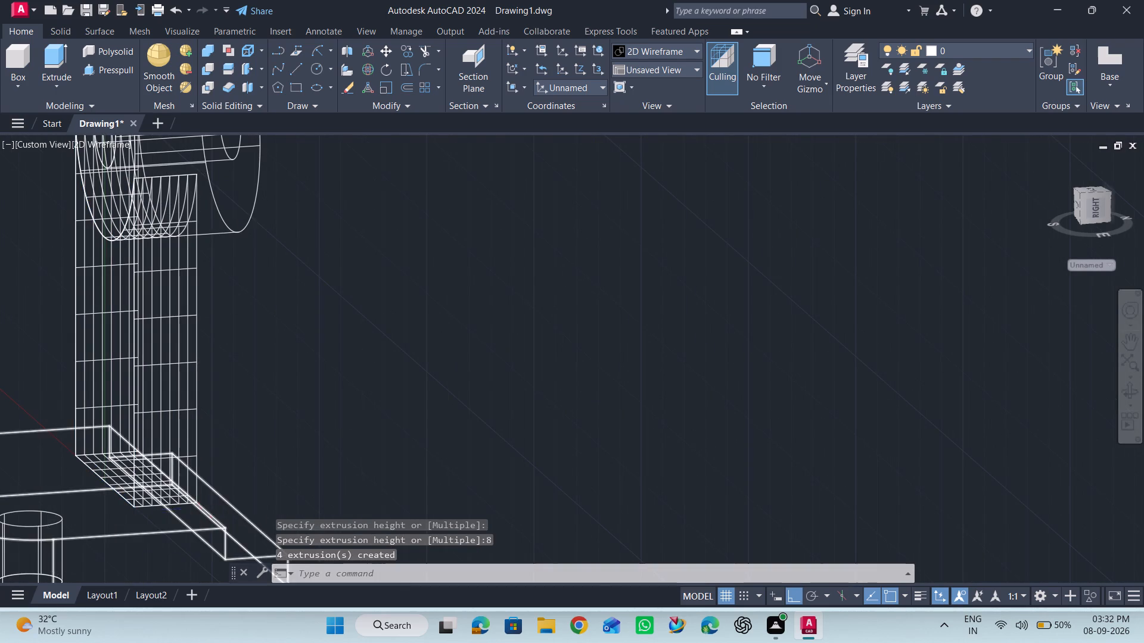
scroll(200, 508, up, 1)
scroll(182, 457, down, 5)
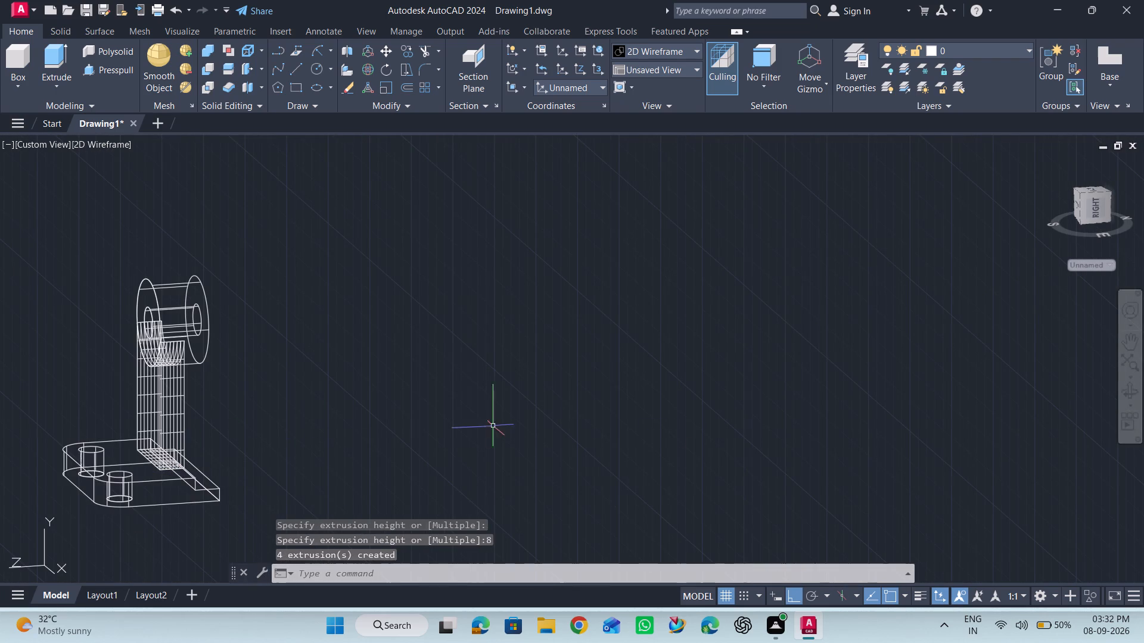
click(1123, 396)
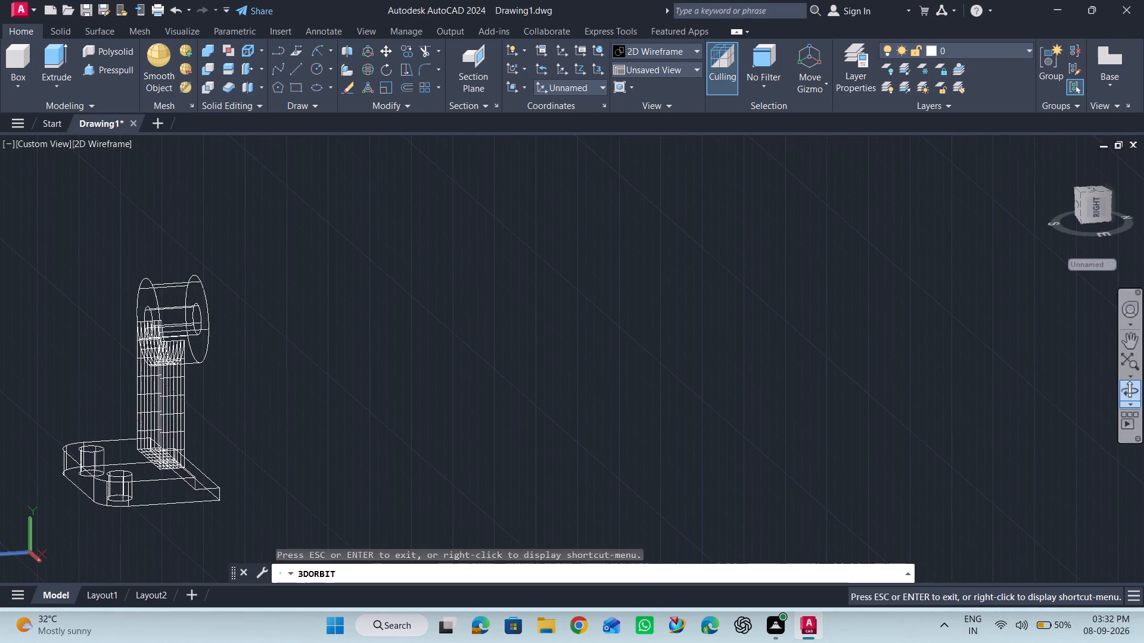
drag(660, 428, 879, 448)
drag(247, 385, 250, 385)
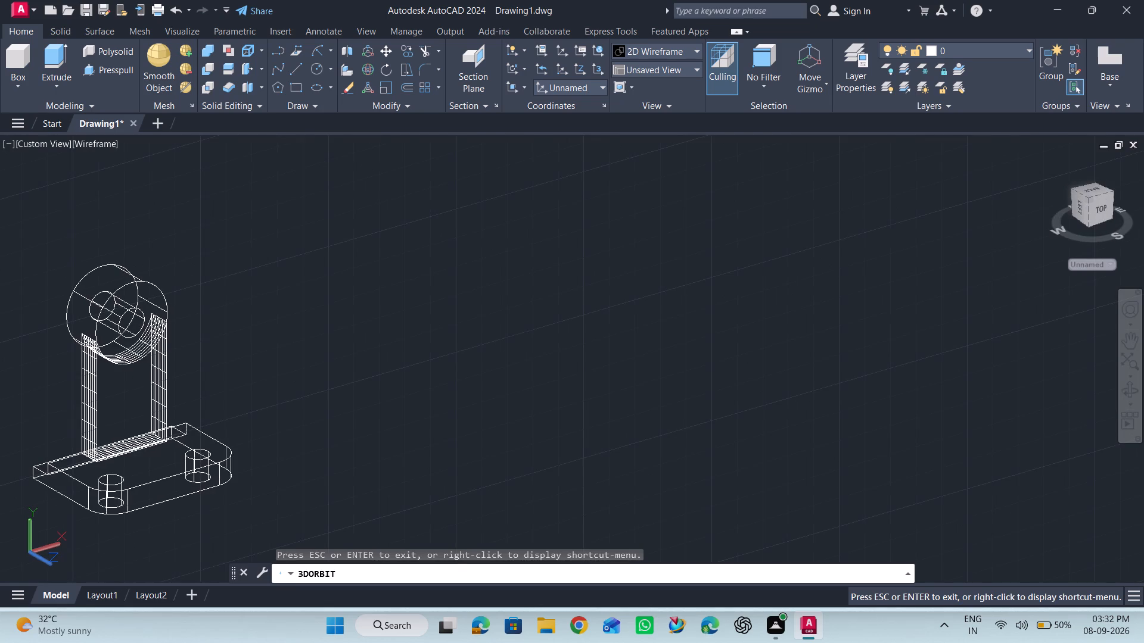
drag(250, 385, 526, 365)
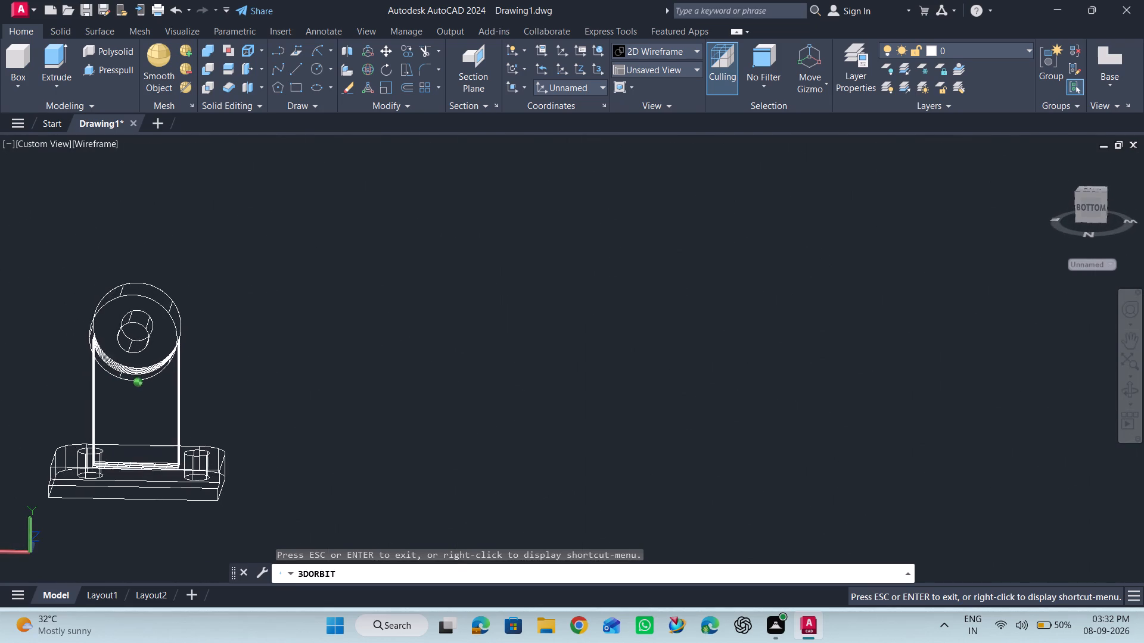
drag(526, 365, 356, 380)
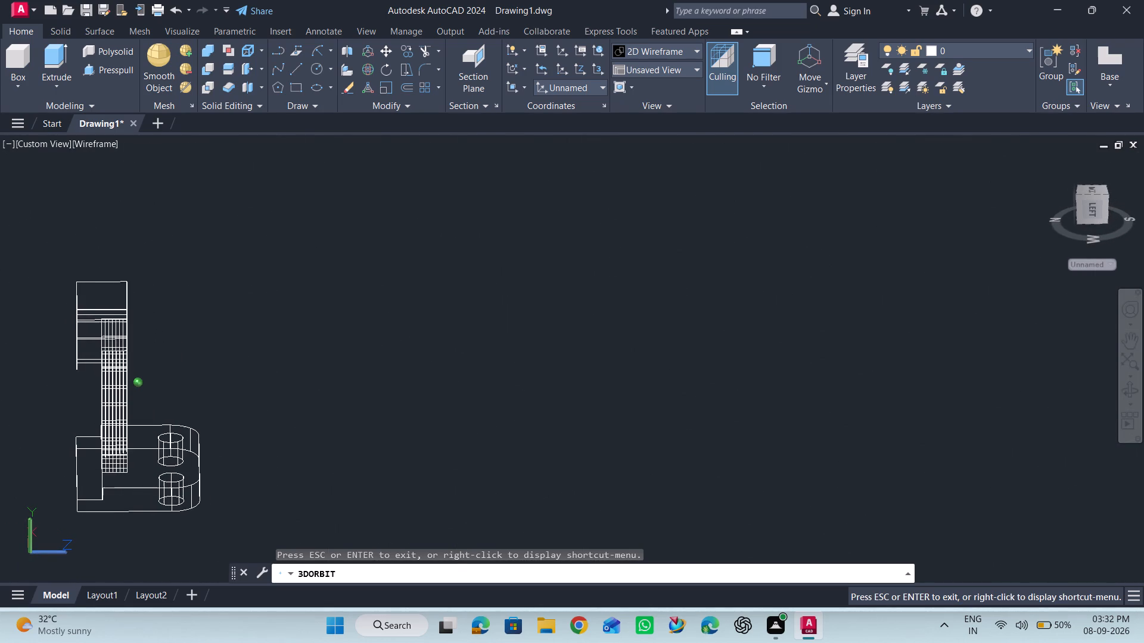
drag(356, 380, 136, 358)
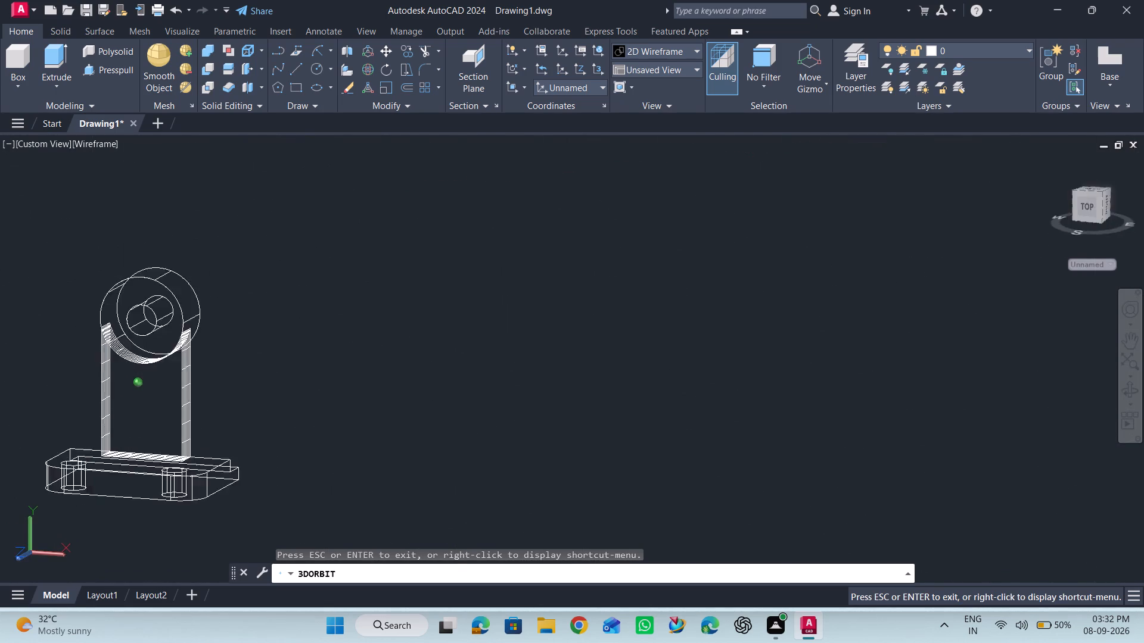
drag(136, 358, 116, 365)
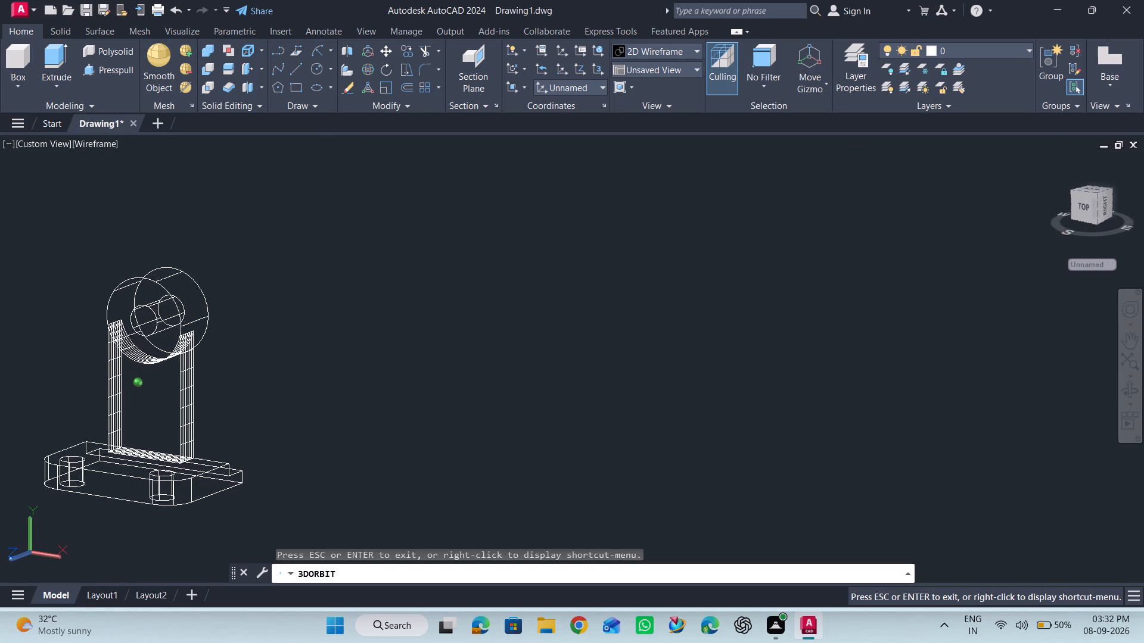
Switch the visual style to Shaded with Edges and examine the extruded upright, cylinder and base.
drag(116, 365, 125, 360)
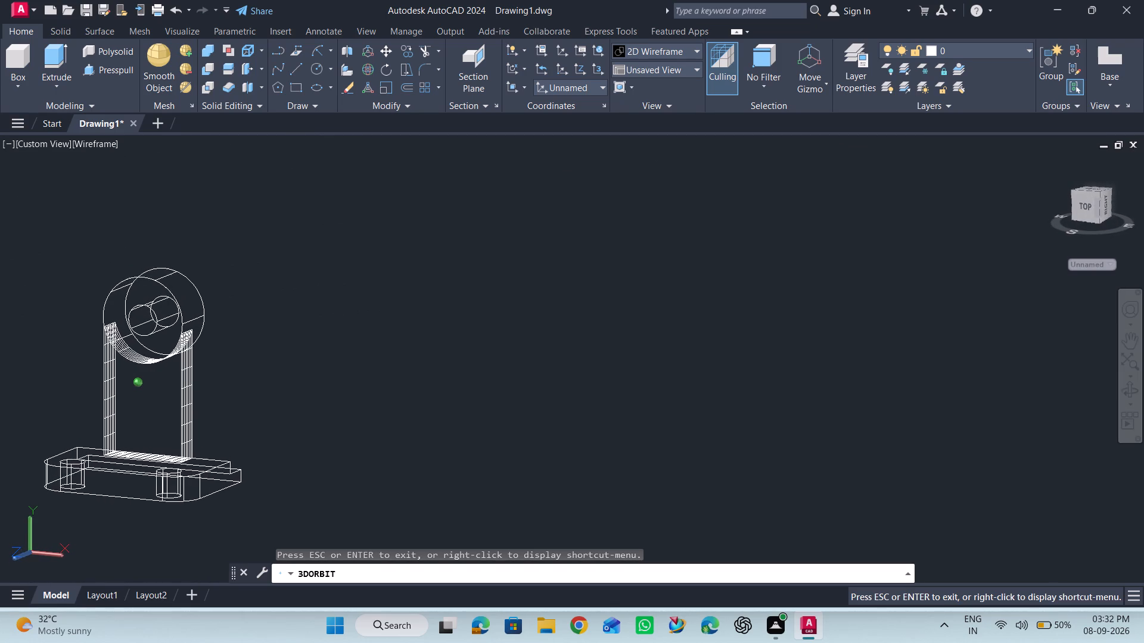
drag(125, 360, 151, 351)
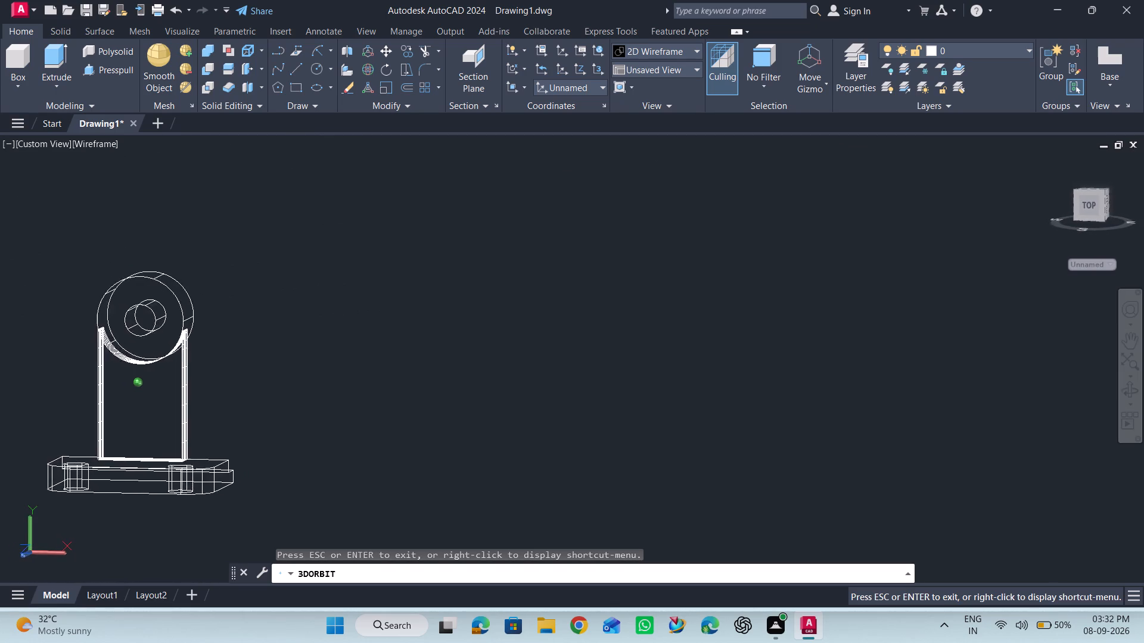
drag(151, 351, 126, 383)
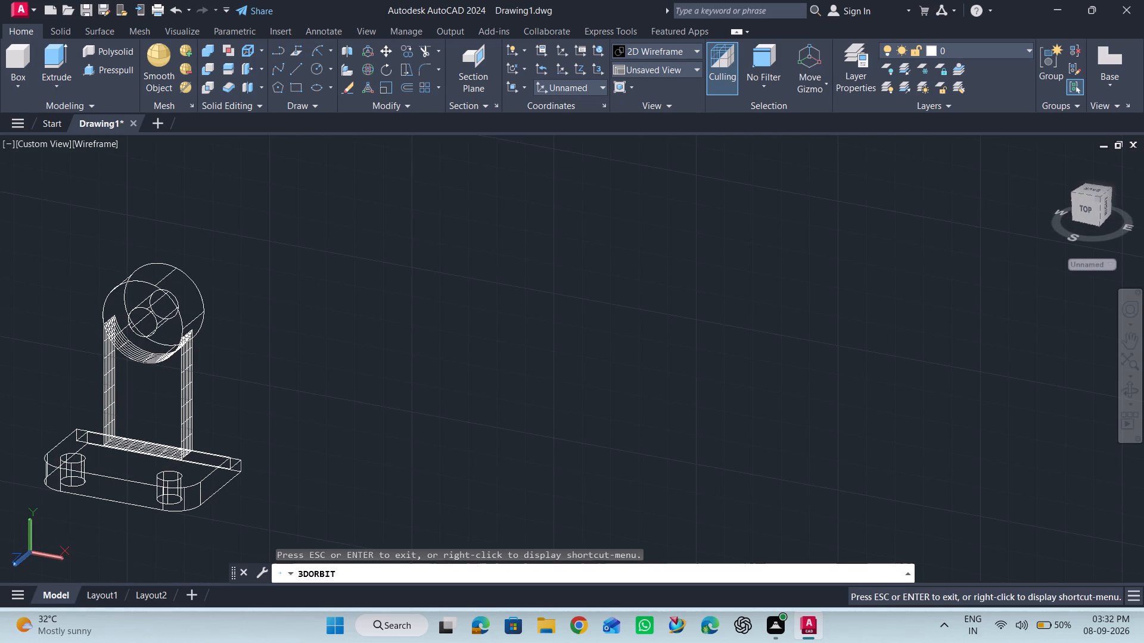
key(Escape)
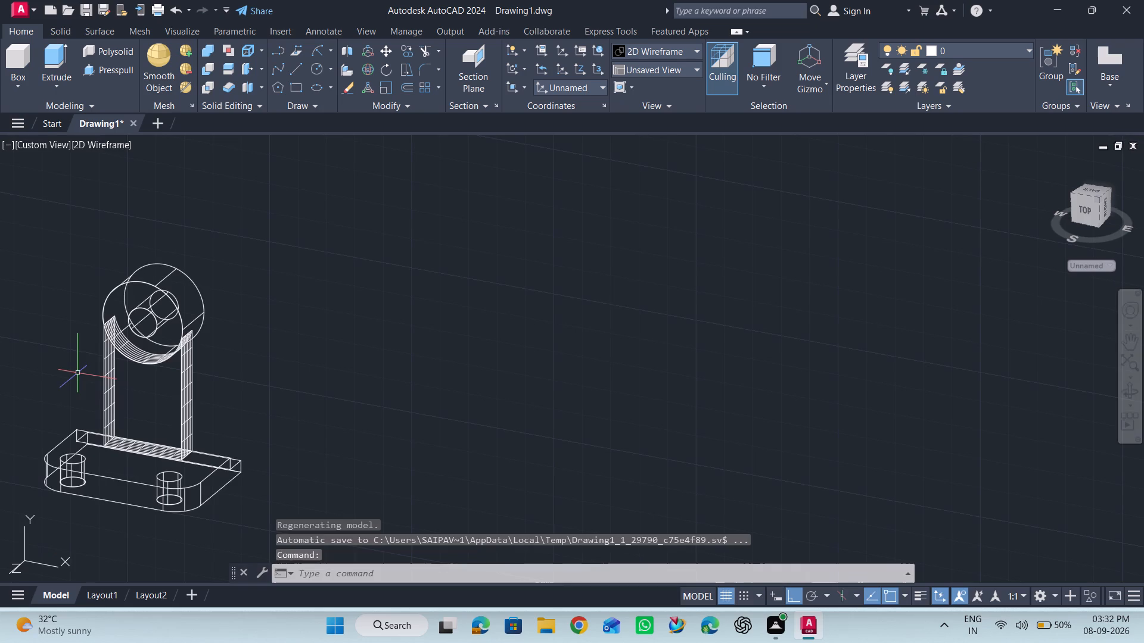
click(677, 51)
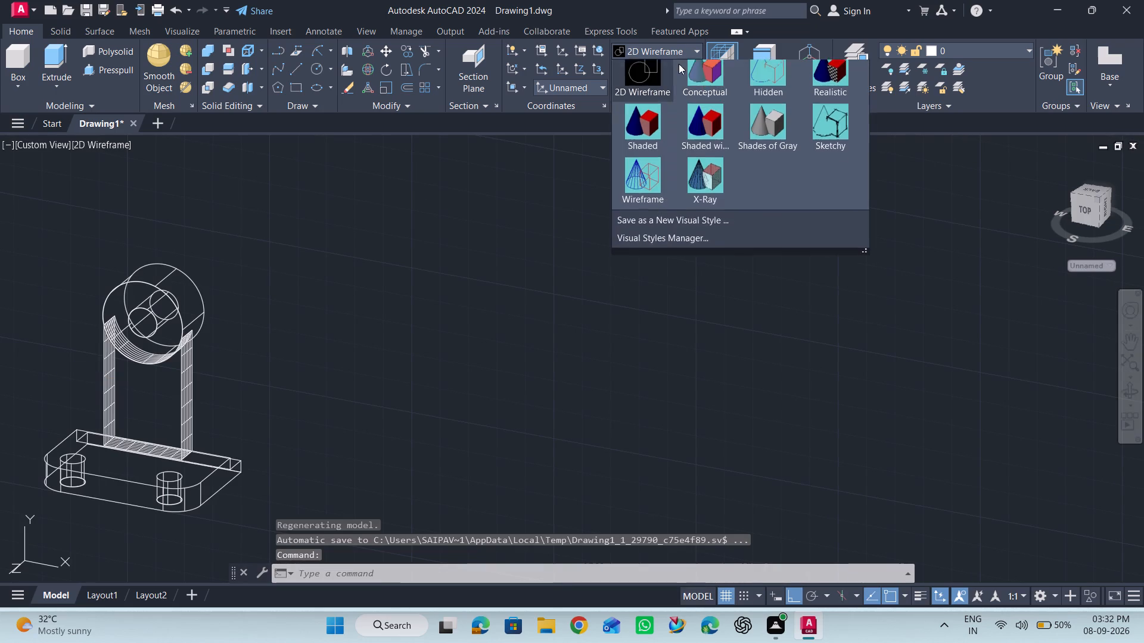
click(714, 131)
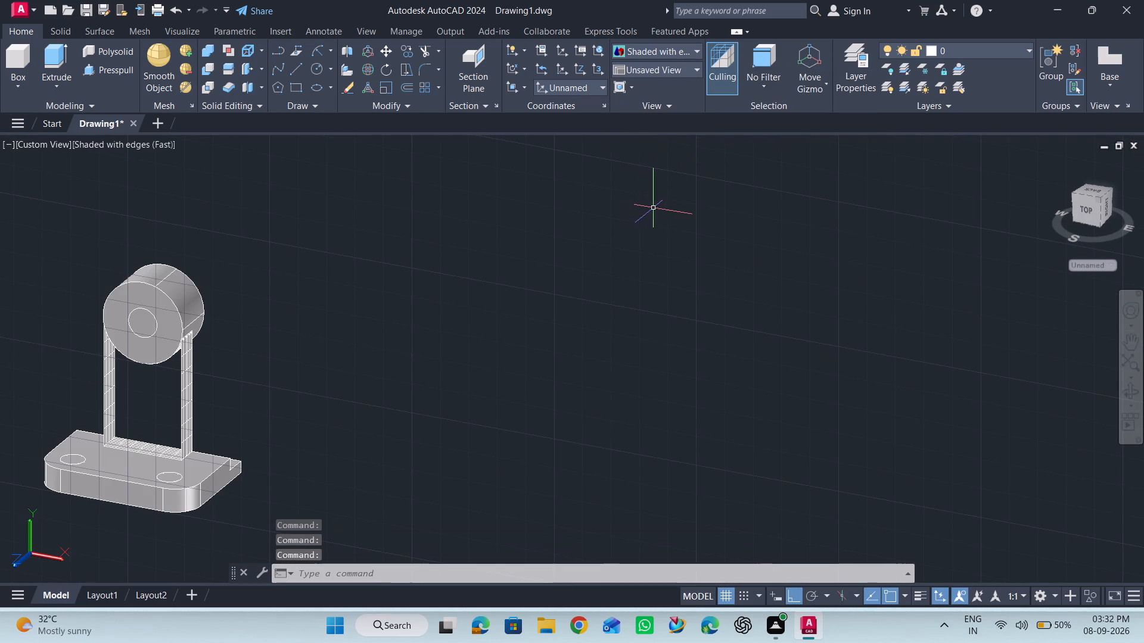
scroll(672, 205, down, 1)
scroll(327, 296, up, 1)
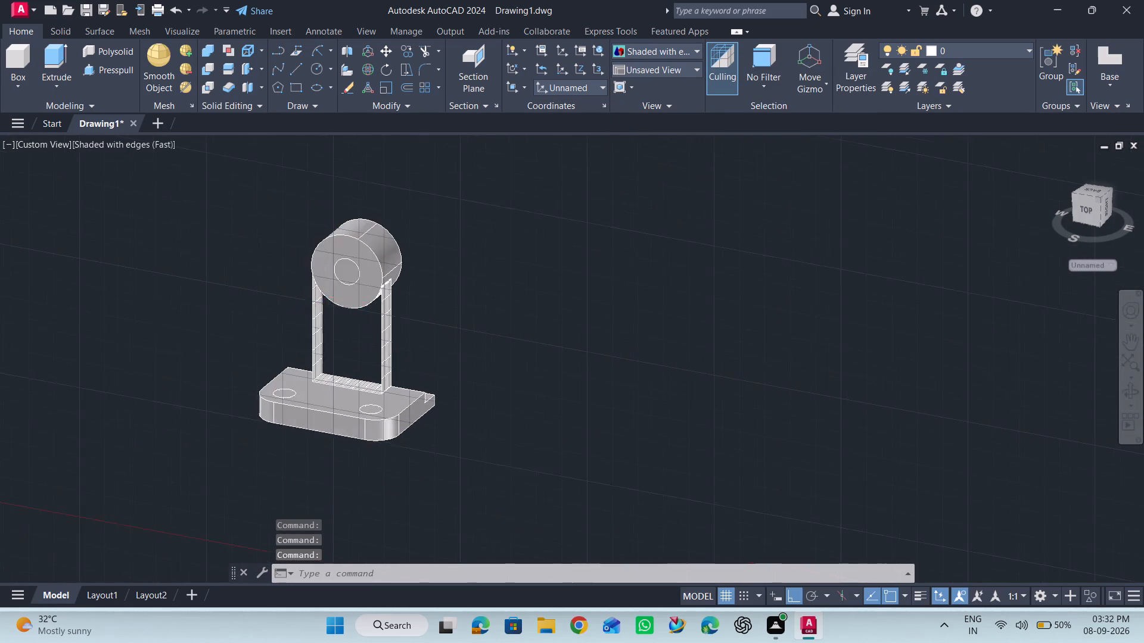
scroll(327, 296, up, 2)
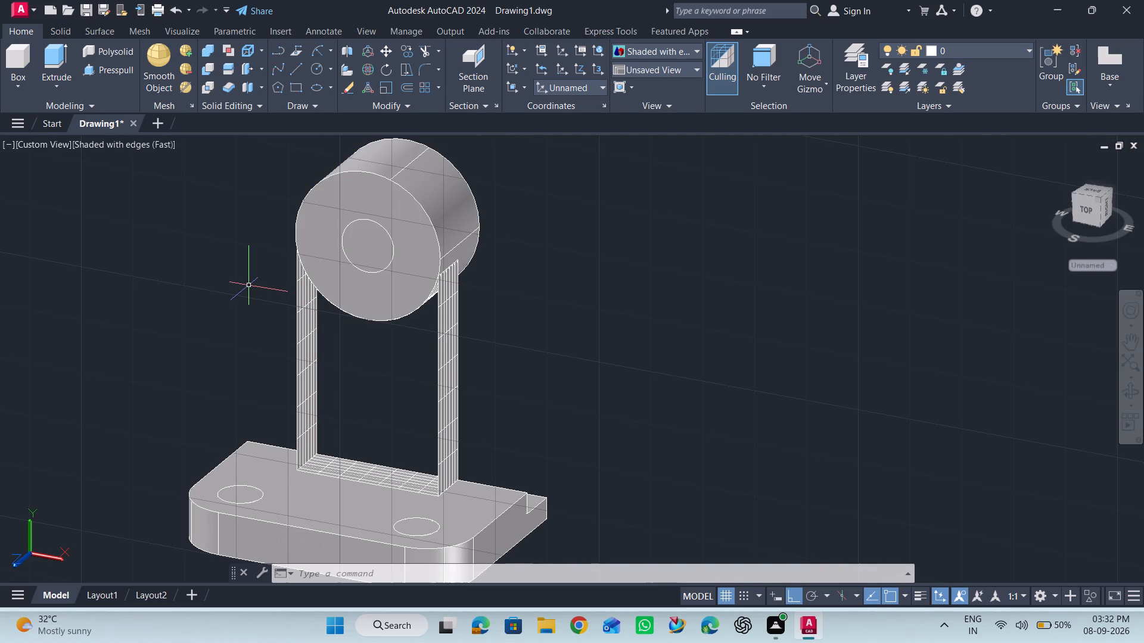
scroll(248, 285, down, 1)
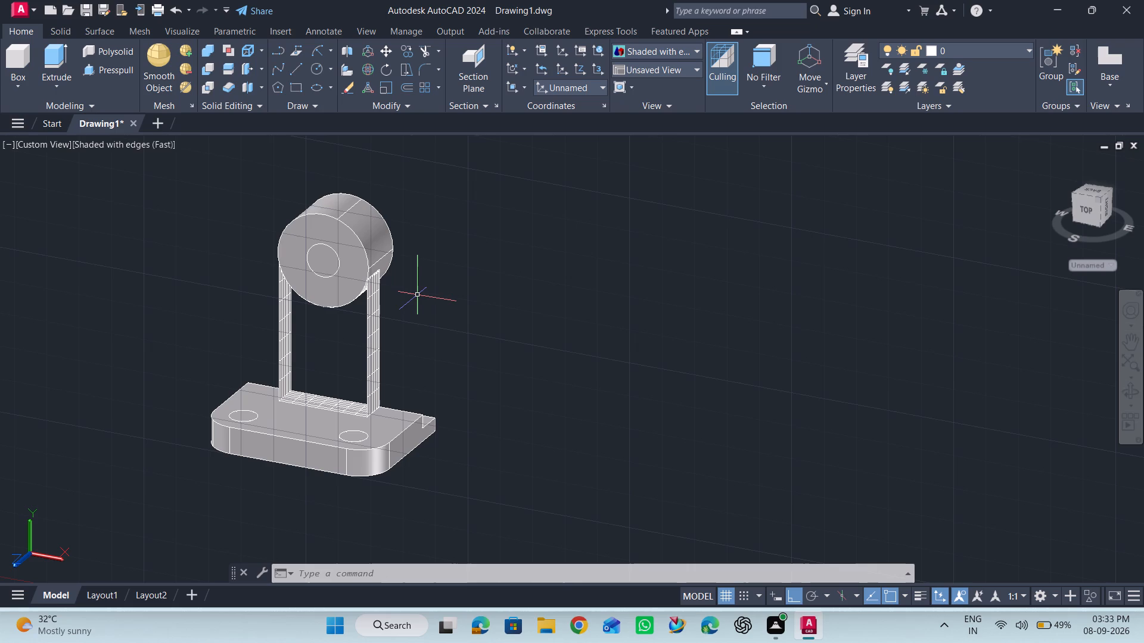
Undo the shaded visual style, the 8 extrusion of the upright's profile and the radius-14 arc.
key(ctrl+z)
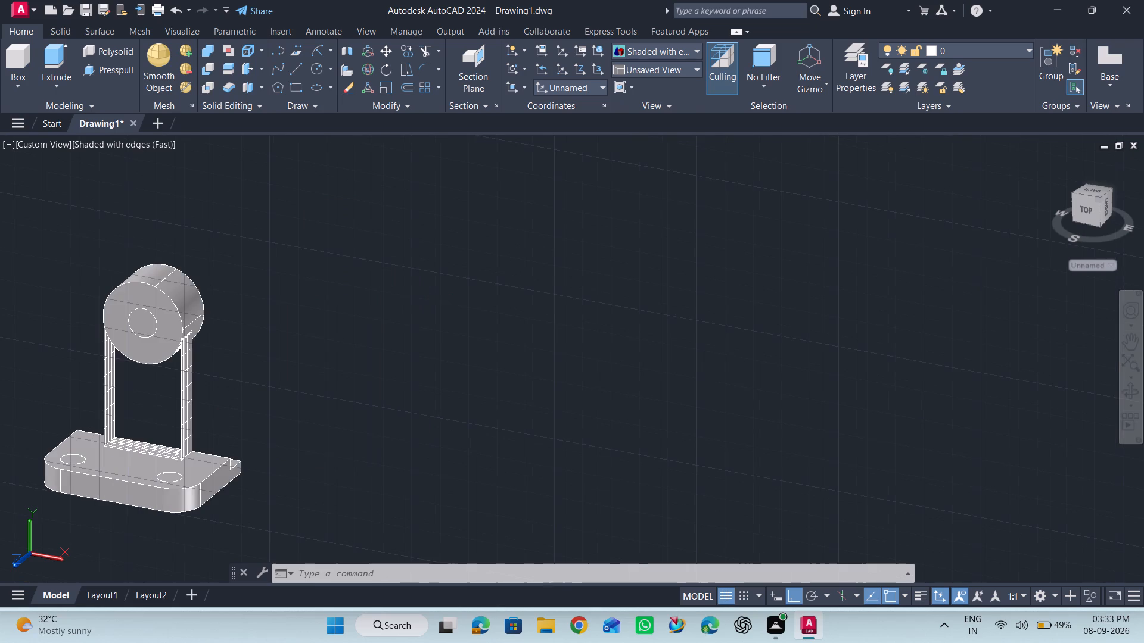
key(ctrl+z)
key(ctrl+z)
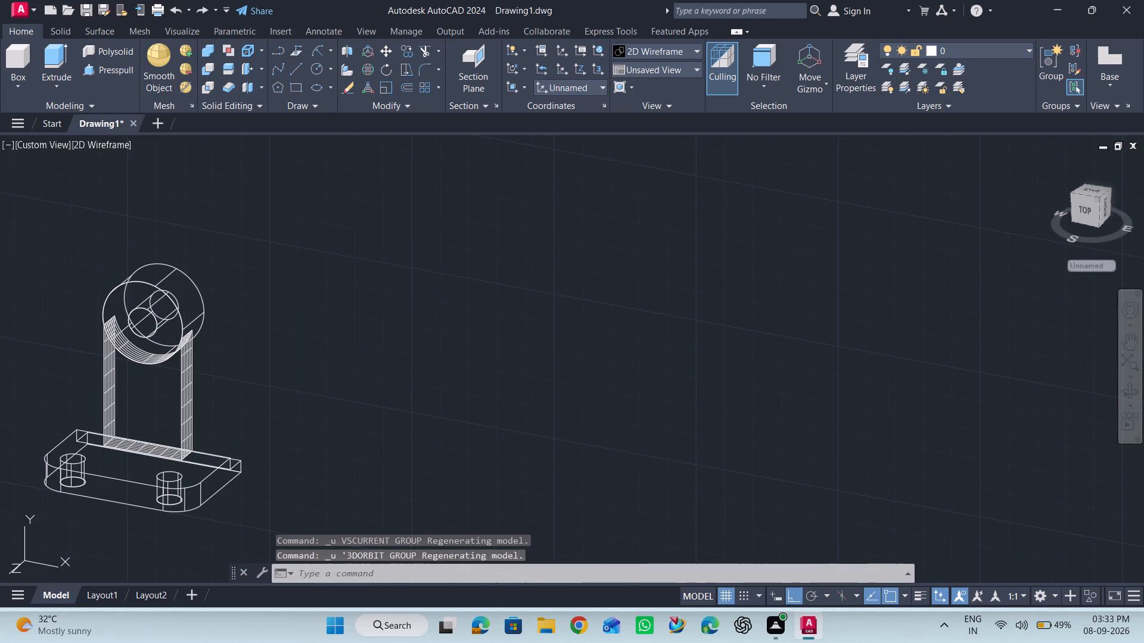
key(ctrl+z)
key(ctrl+z)
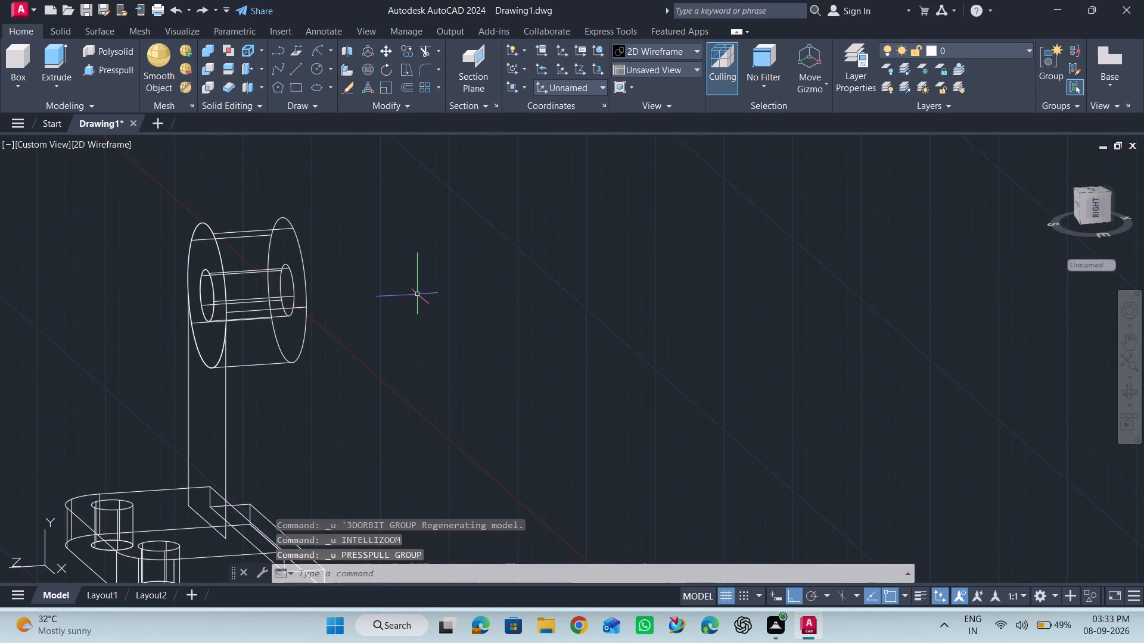
key(ctrl+z)
key(ctrl+z)
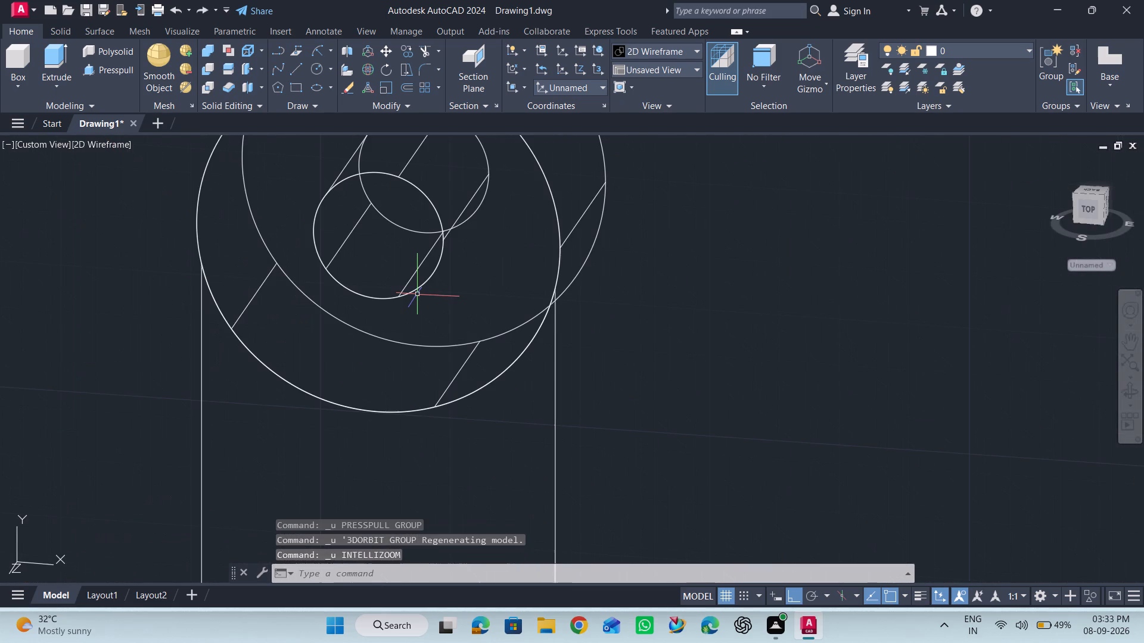
key(ctrl+z)
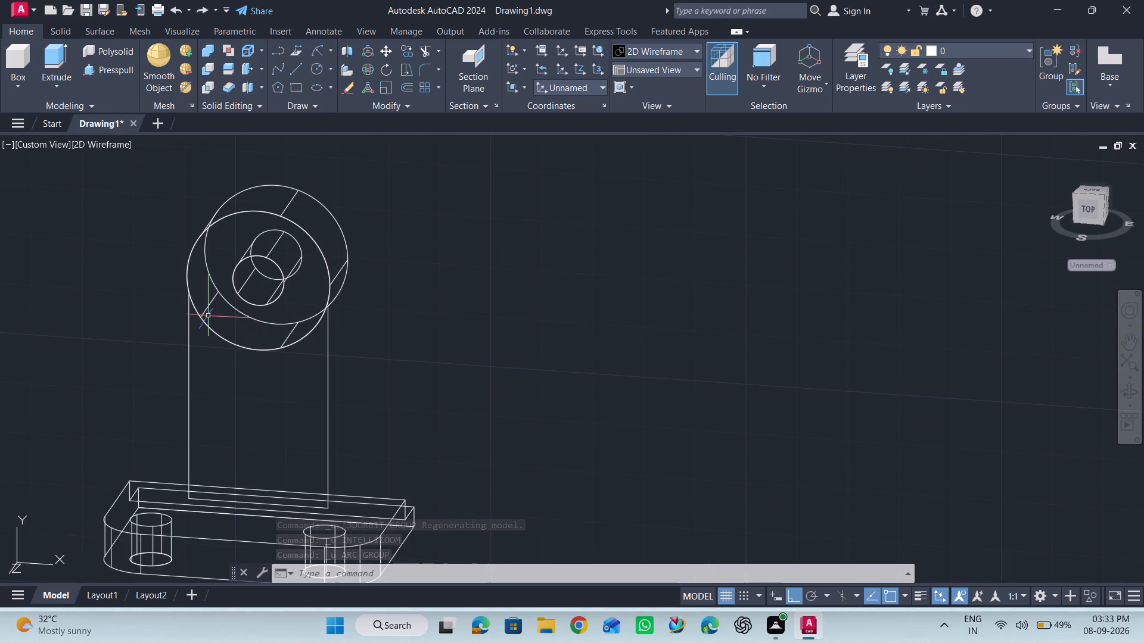
Draw a circle of radius 14 centred on the cylinder's end face in the plane of the upright's lines.
scroll(131, 302, up, 1)
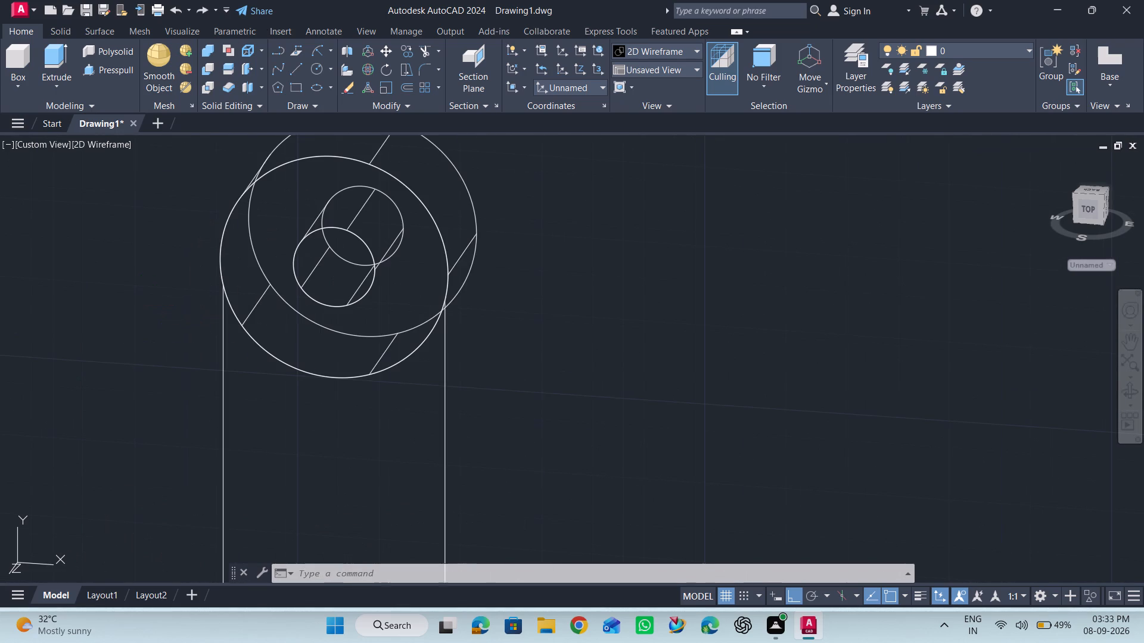
scroll(175, 316, down, 1)
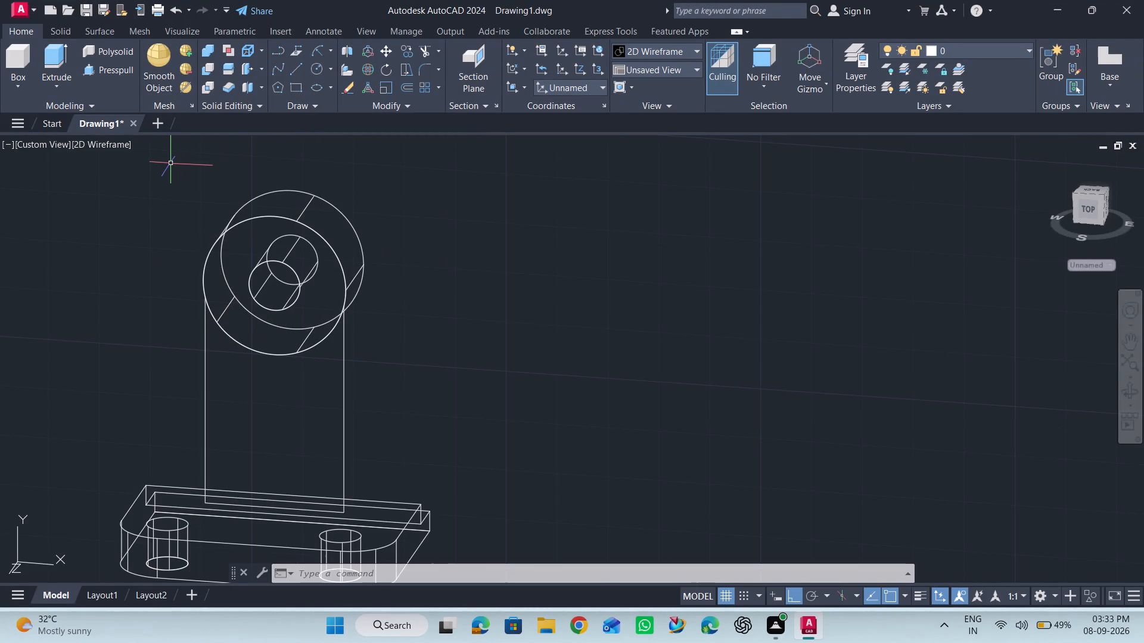
scroll(175, 158, down, 1)
scroll(173, 240, up, 1)
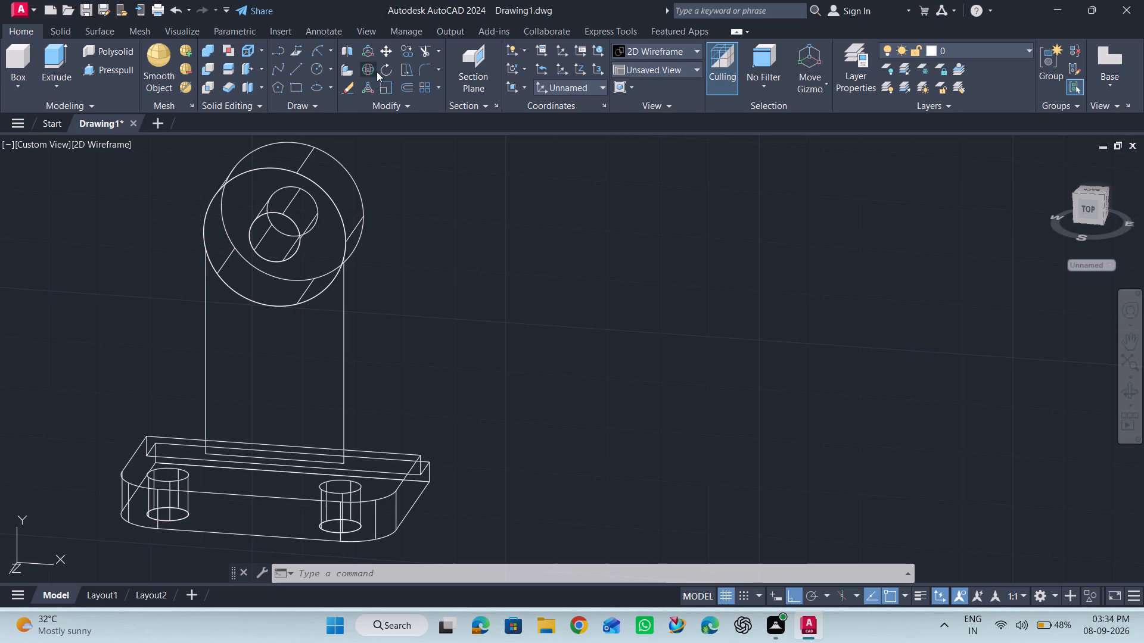
click(316, 68)
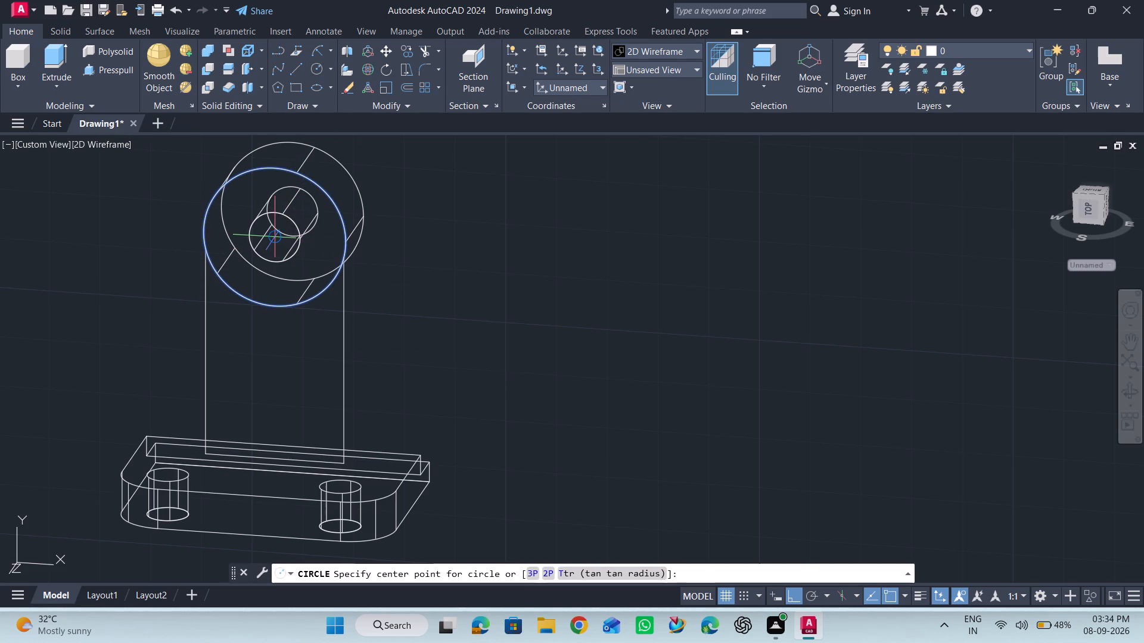
click(1125, 384)
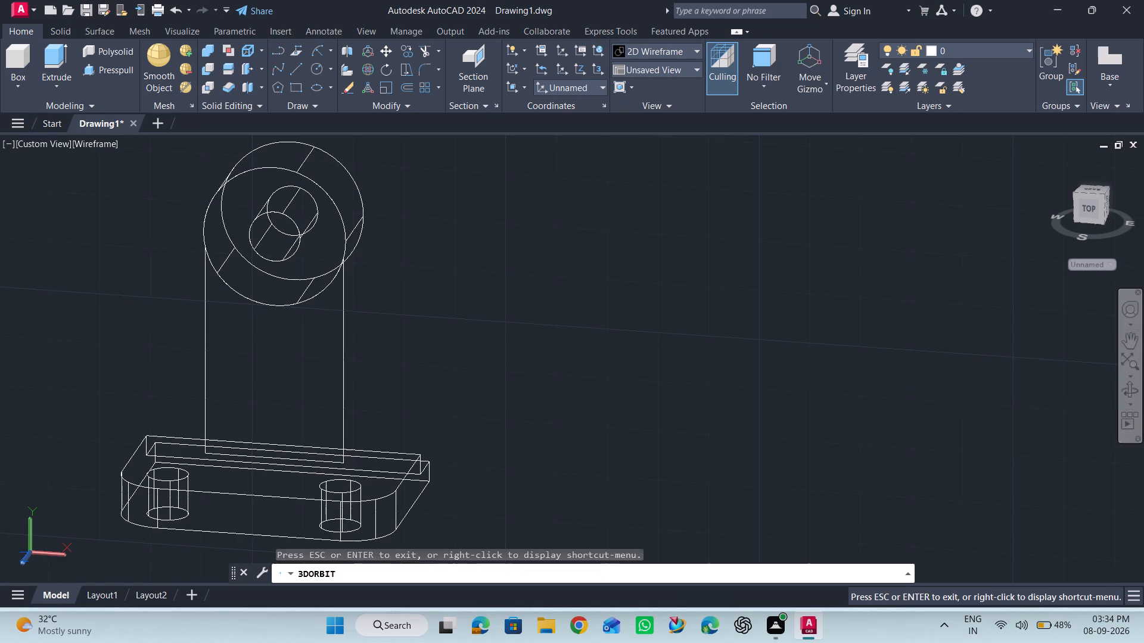
drag(510, 318, 554, 298)
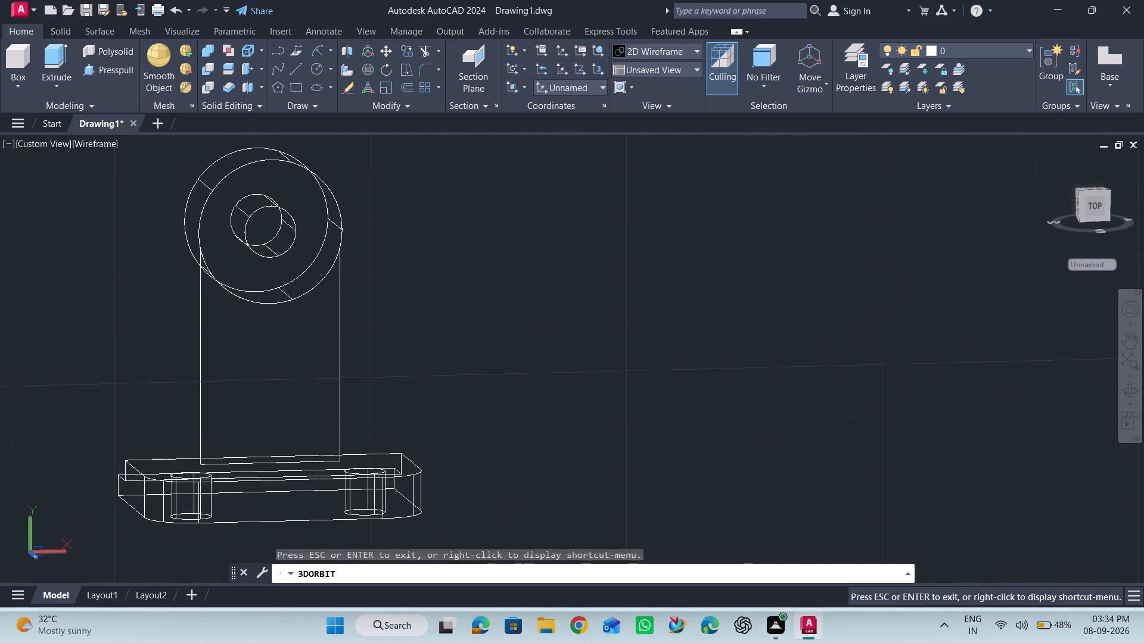
key(Escape)
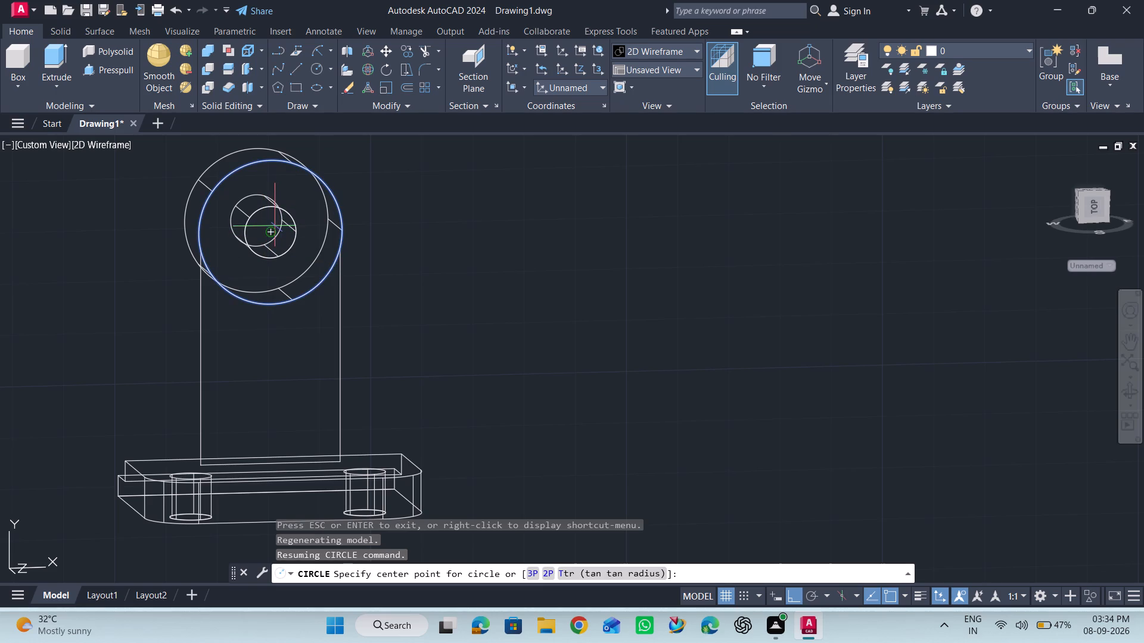
click(272, 229)
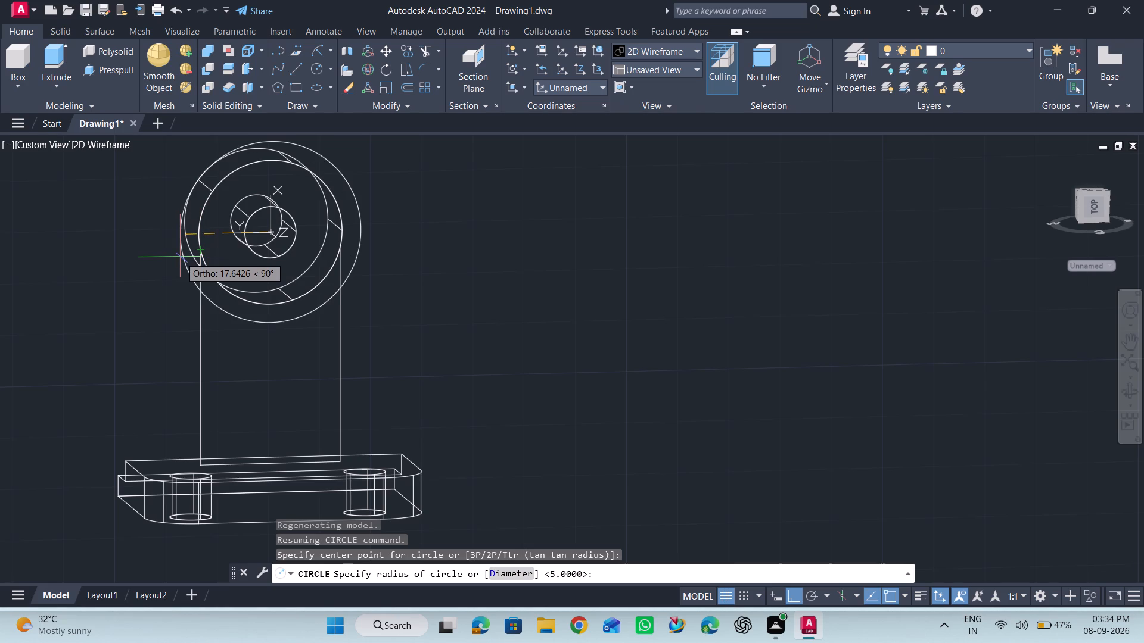
text(14)
key(Return)
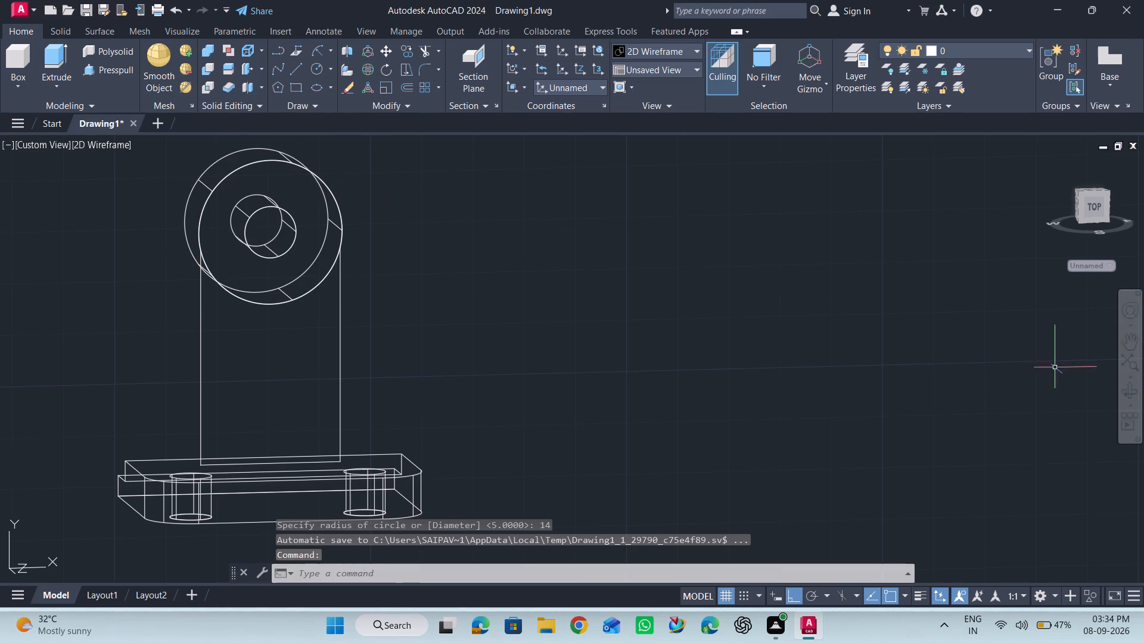
Presspull the radius-14 circle, the upright's two vertical side lines and its bottom line together by 8, toward the cylinder's far end.
click(1127, 390)
drag(1009, 385, 798, 390)
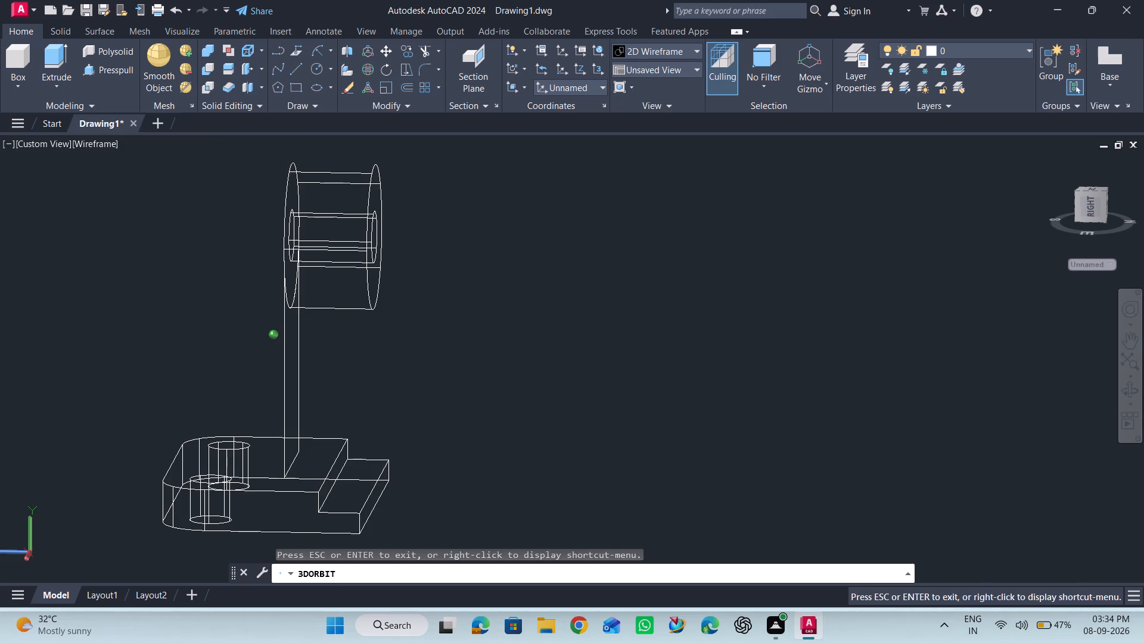
key(space)
scroll(188, 288, up, 1)
click(116, 73)
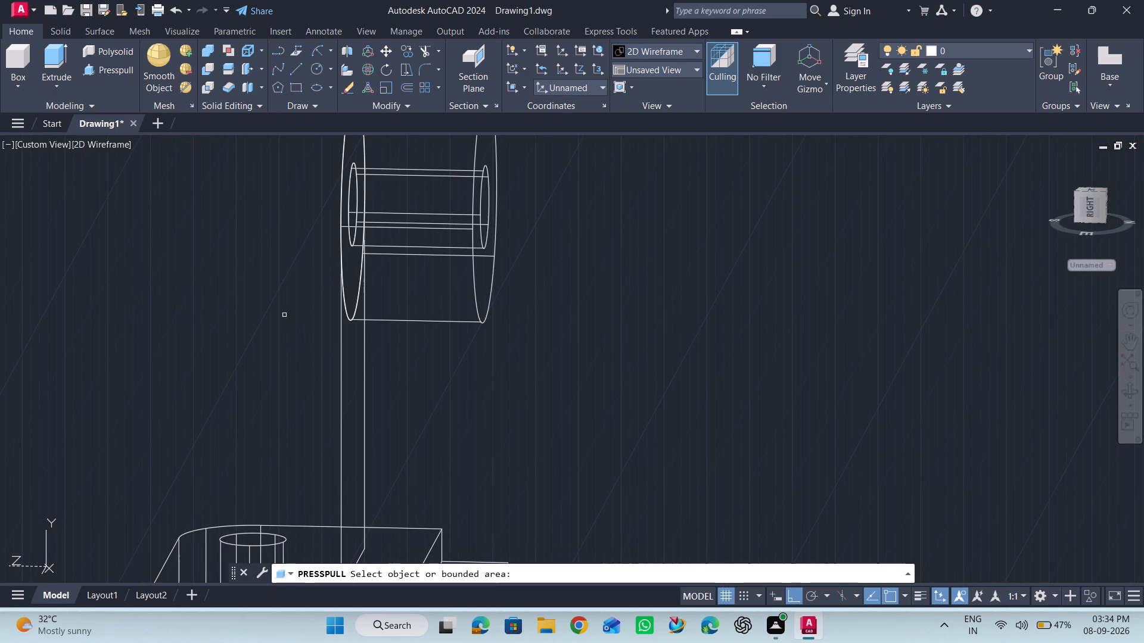
click(342, 377)
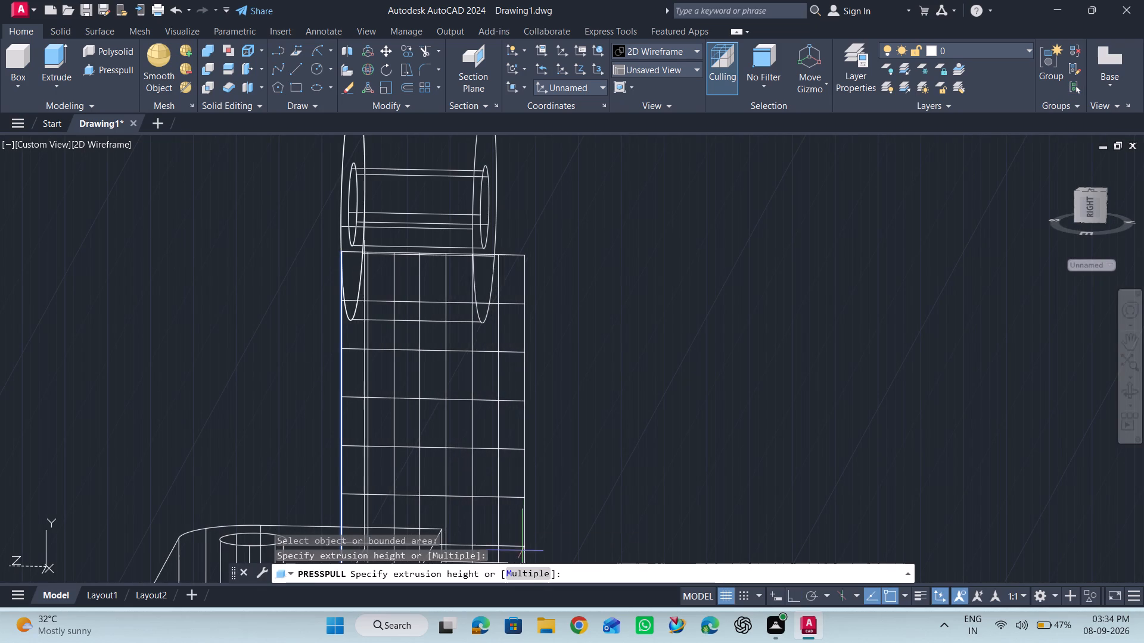
click(524, 572)
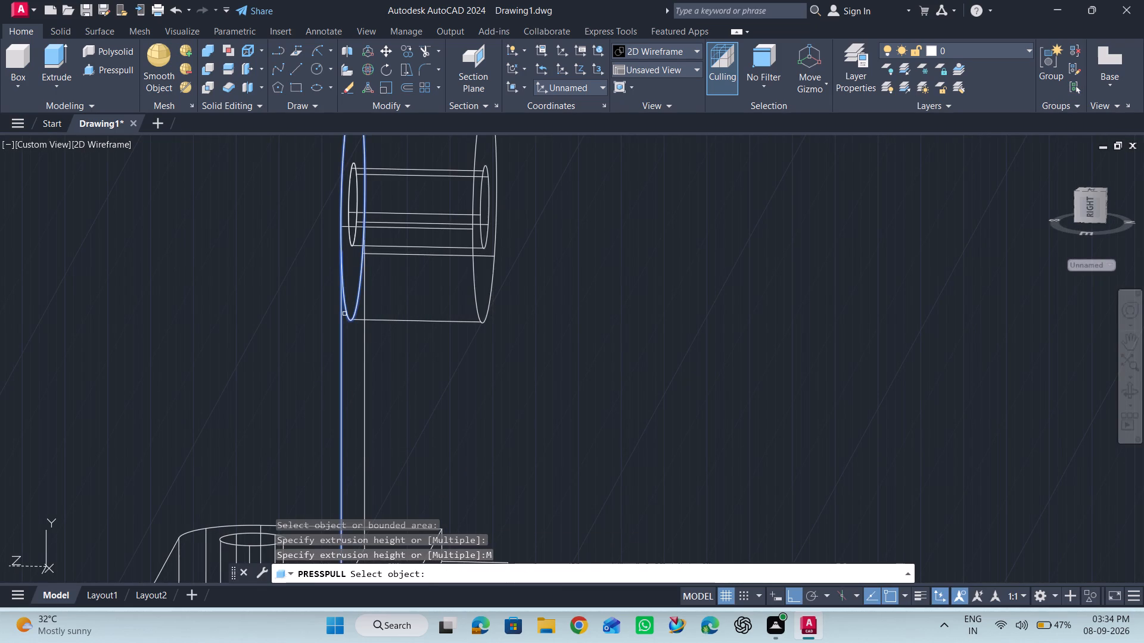
click(344, 314)
click(365, 365)
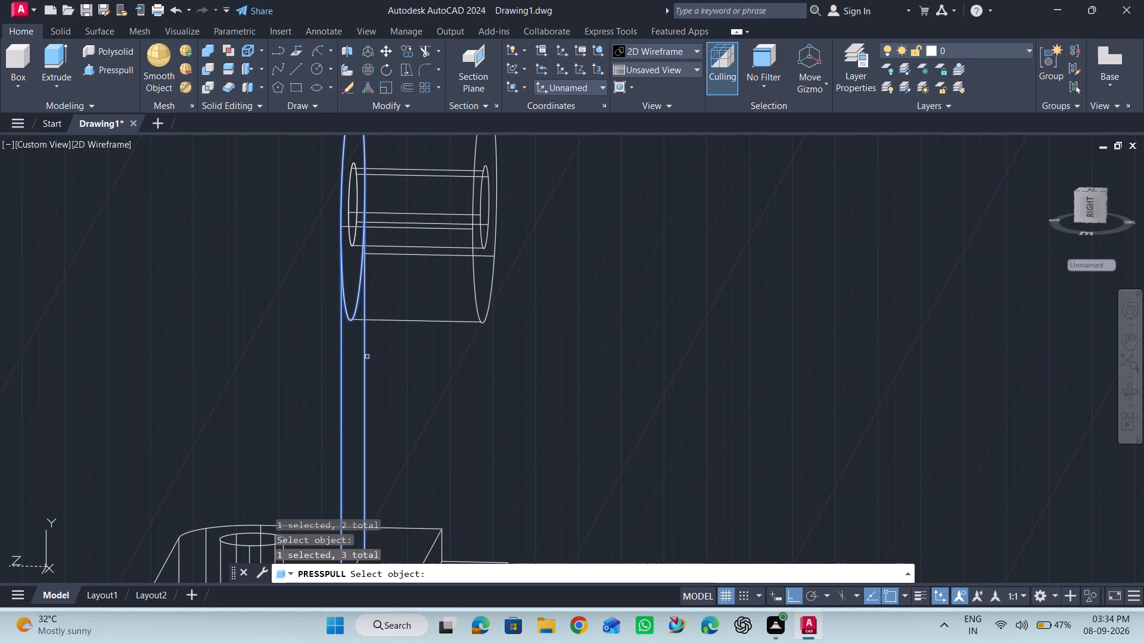
scroll(369, 349, down, 2)
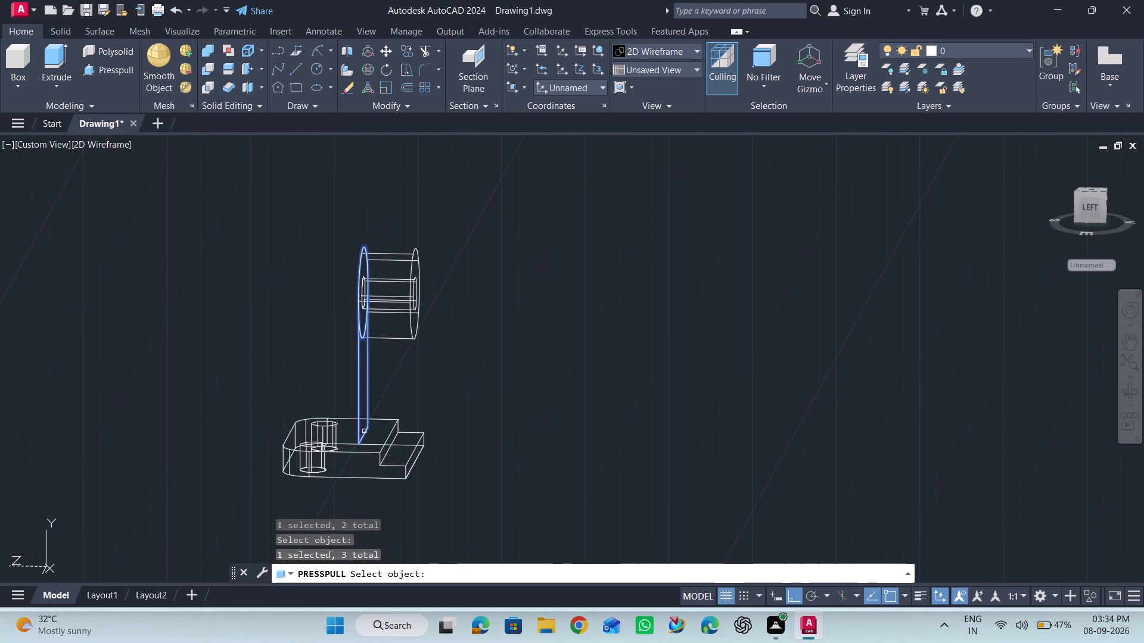
click(364, 431)
key(Return)
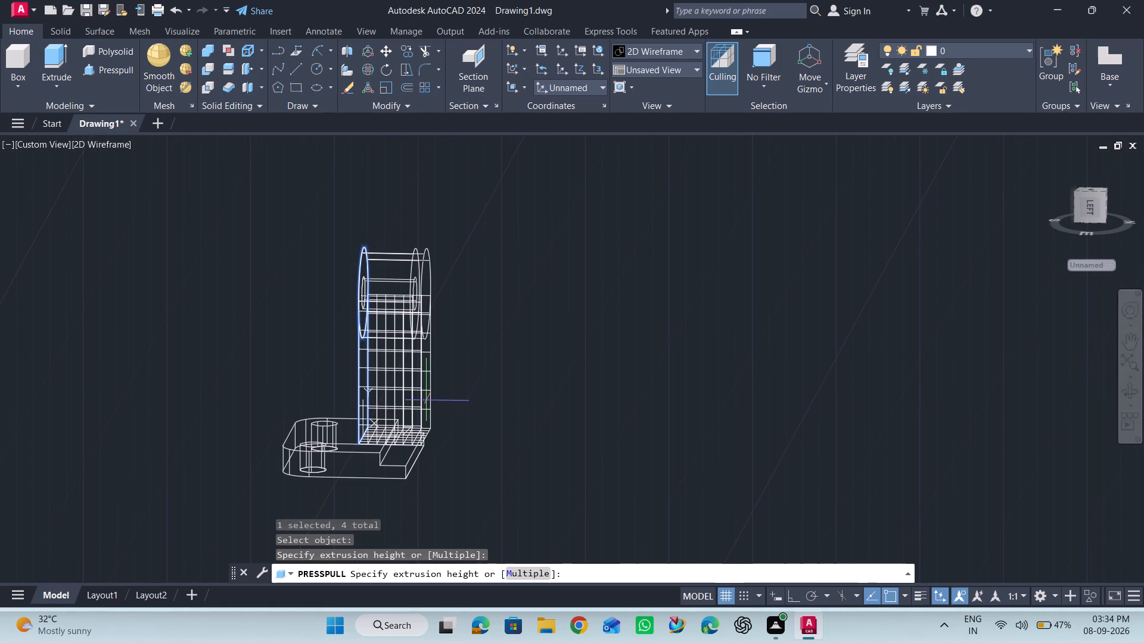
scroll(384, 389, up, 1)
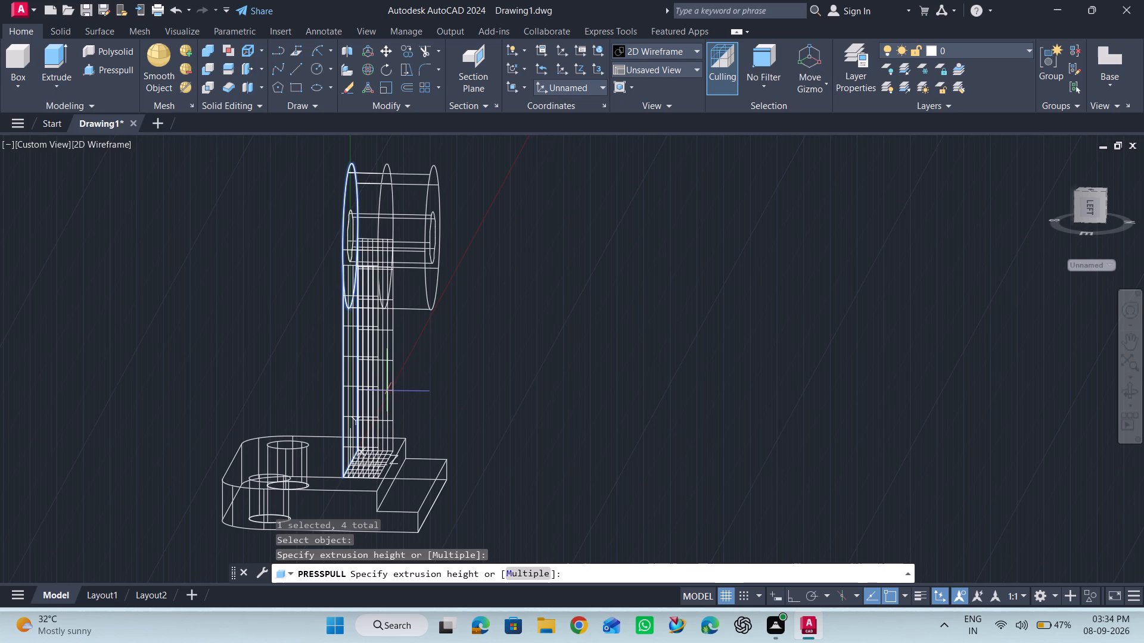
key(8)
key(Return)
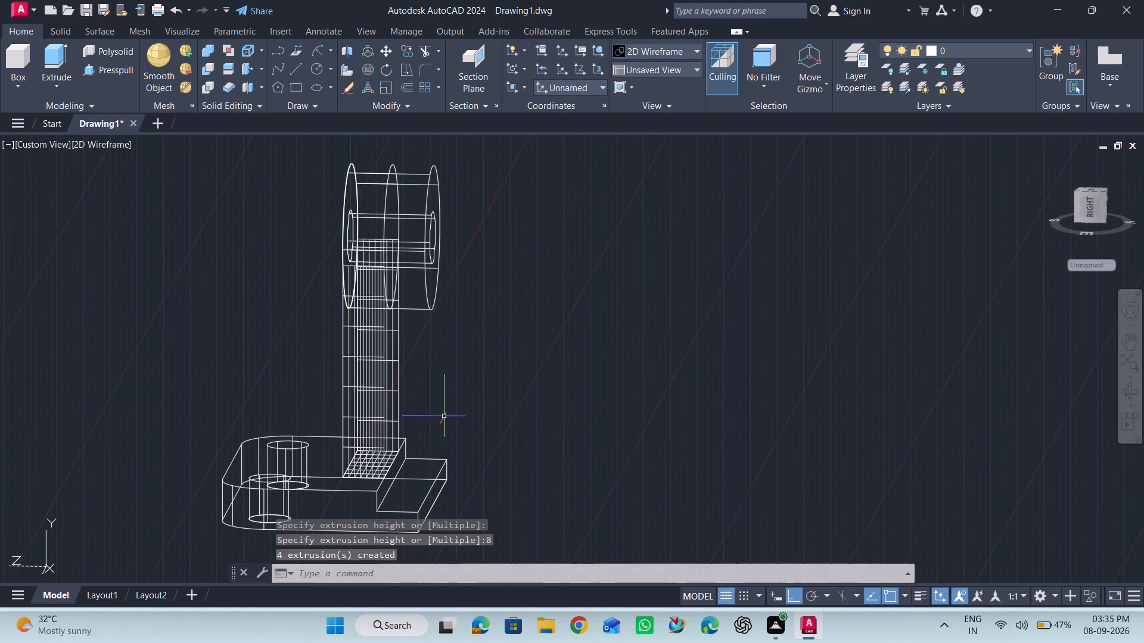
Orbit around the bracket and apply the Shaded with Edges visual style to examine the presspulled upright.
click(1124, 386)
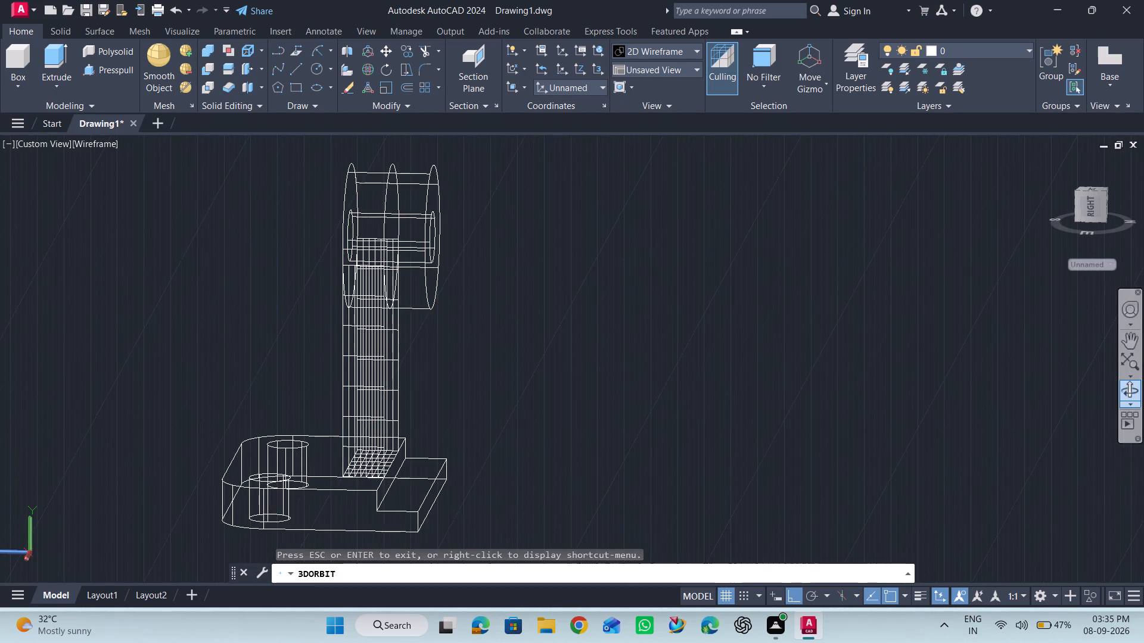
drag(747, 380, 680, 348)
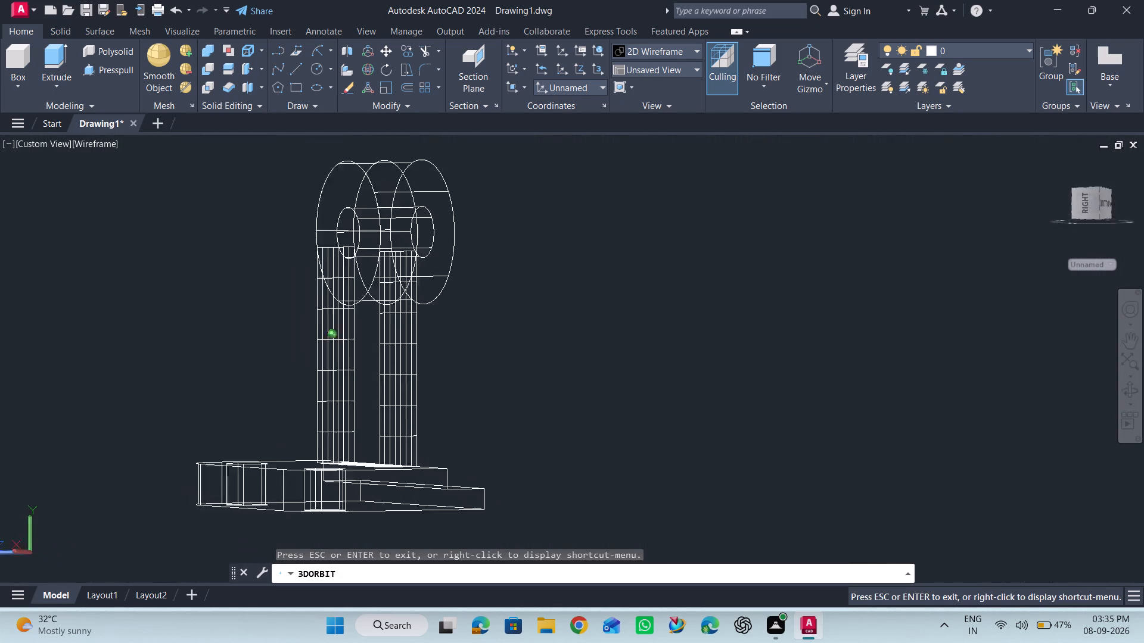
drag(680, 348, 756, 397)
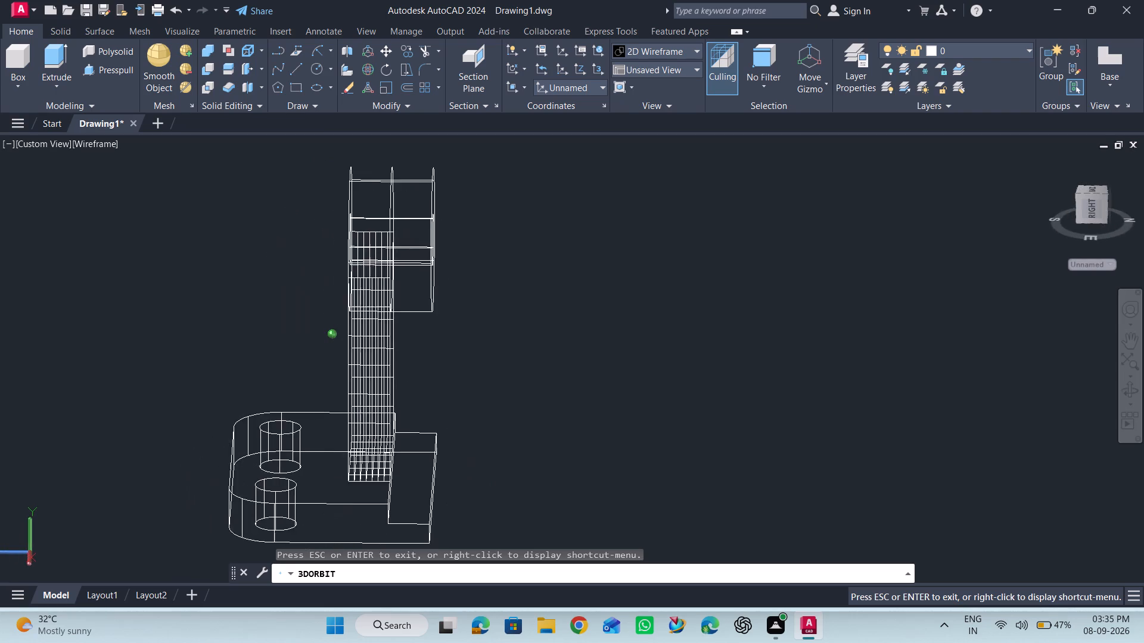
drag(756, 397, 623, 387)
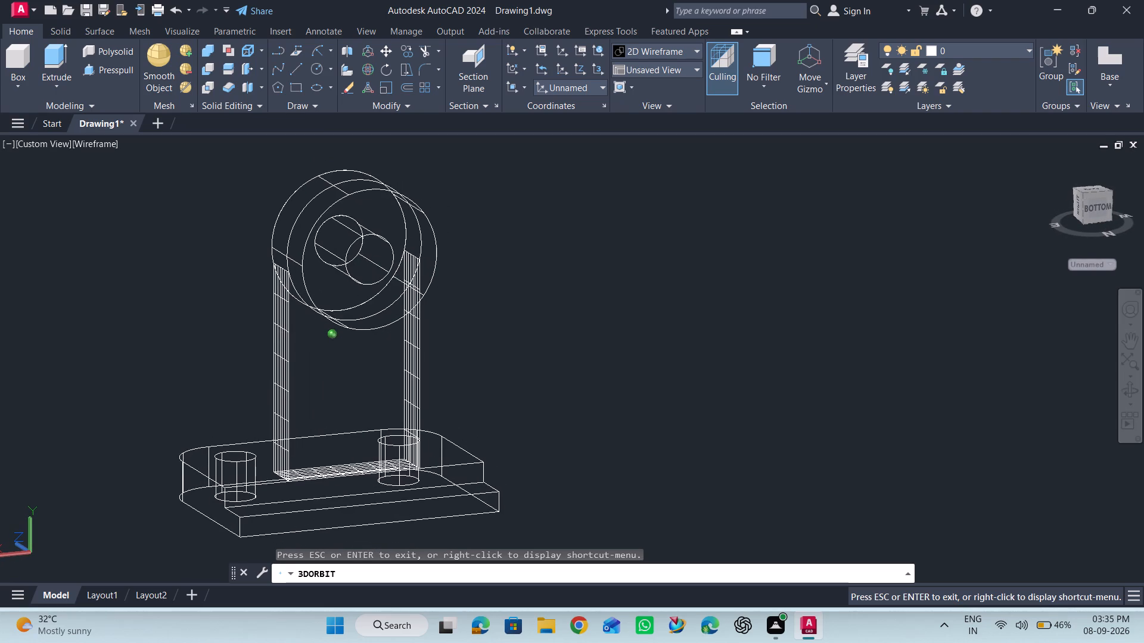
drag(621, 360, 710, 358)
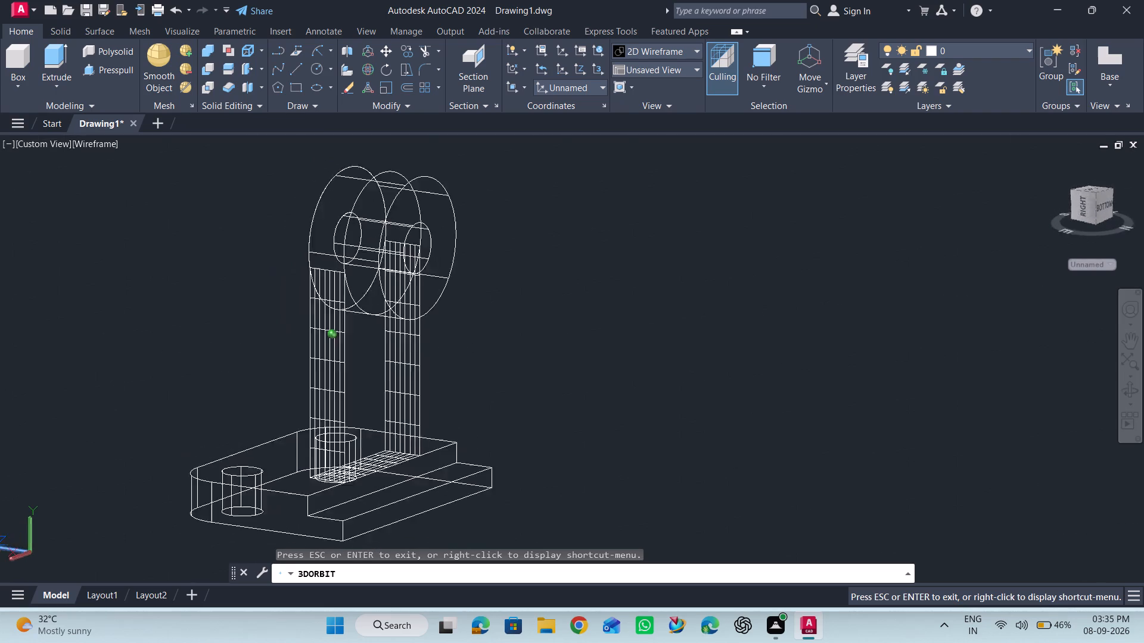
drag(710, 358, 875, 354)
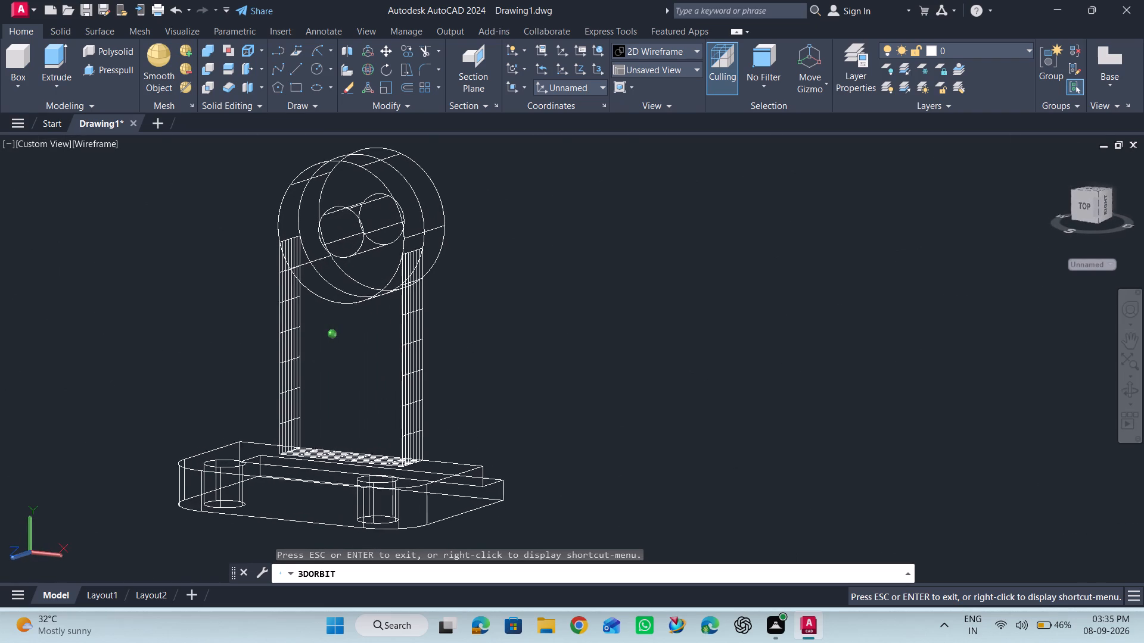
drag(875, 354, 850, 376)
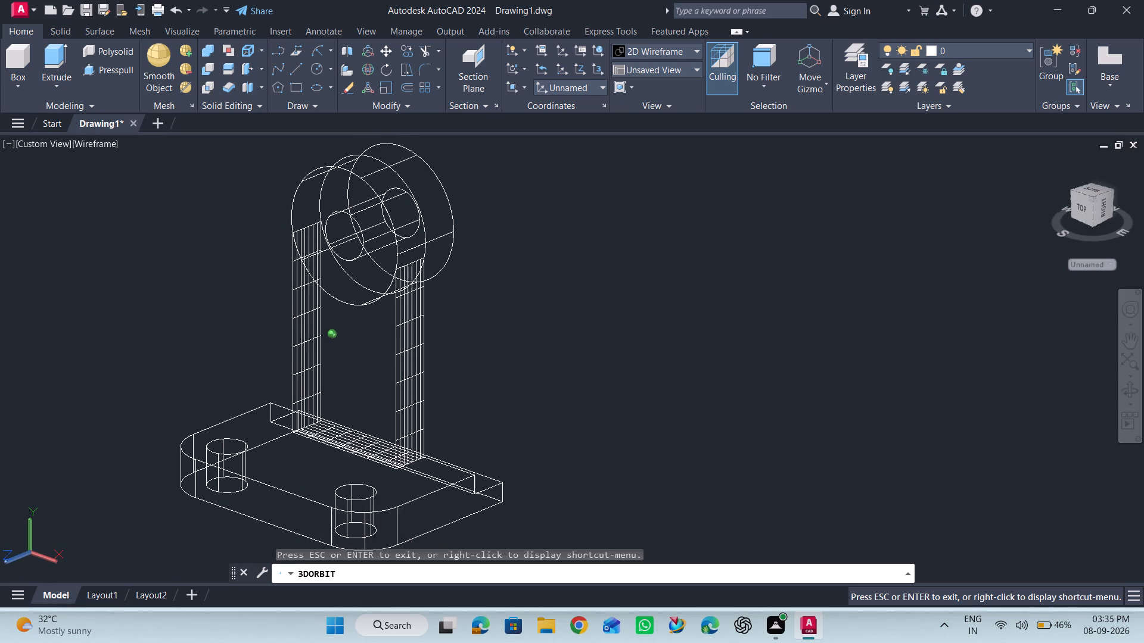
drag(850, 376, 769, 361)
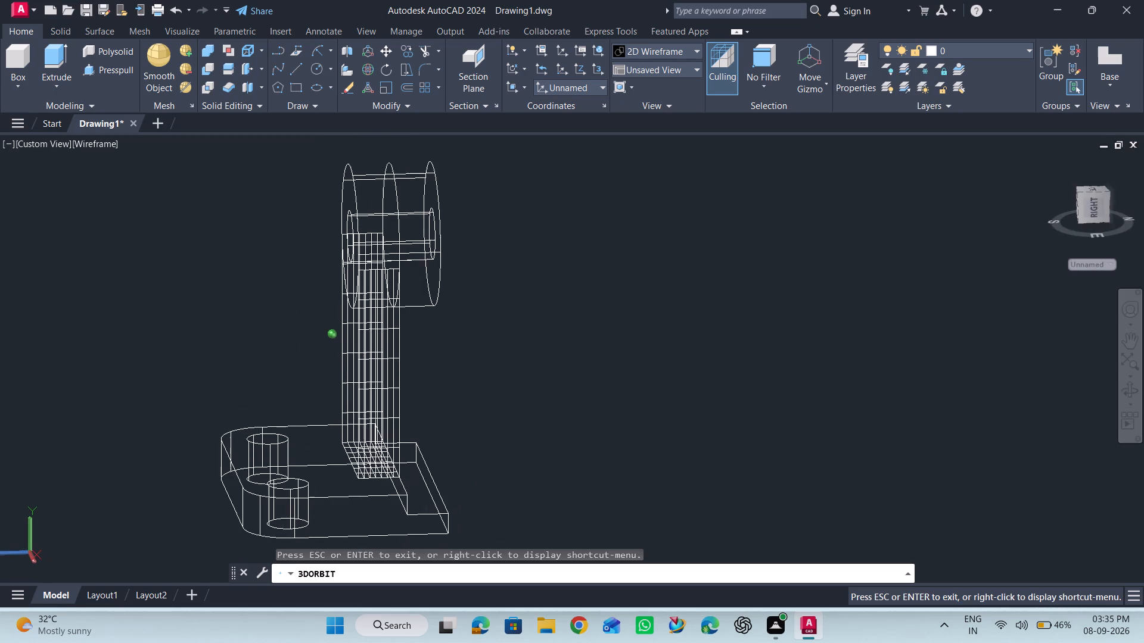
drag(769, 361, 895, 358)
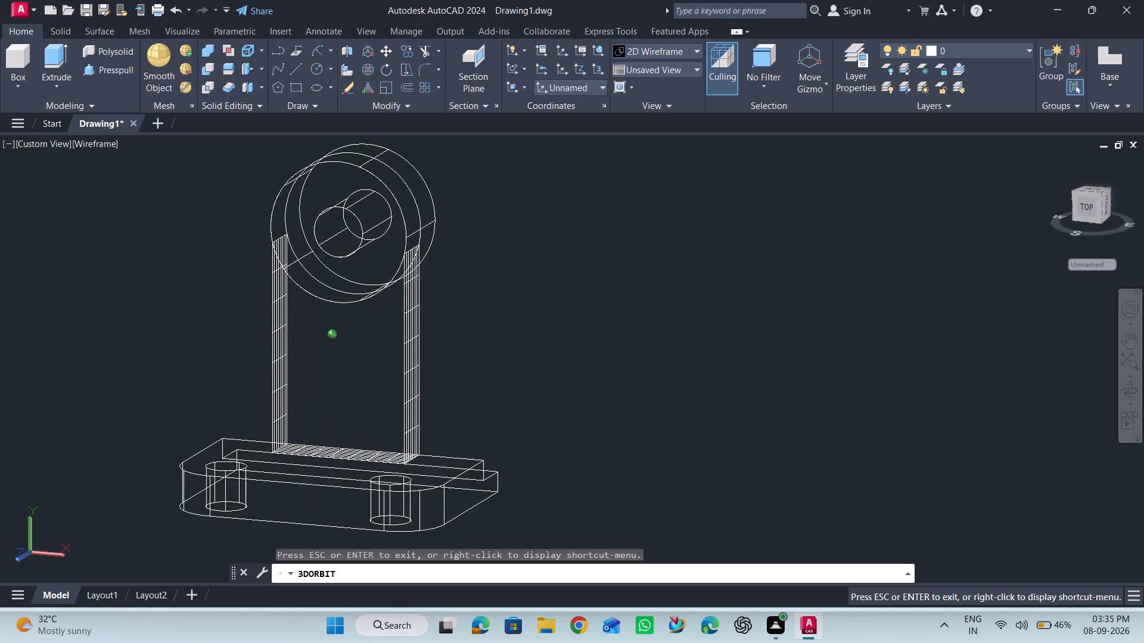
drag(895, 358, 861, 374)
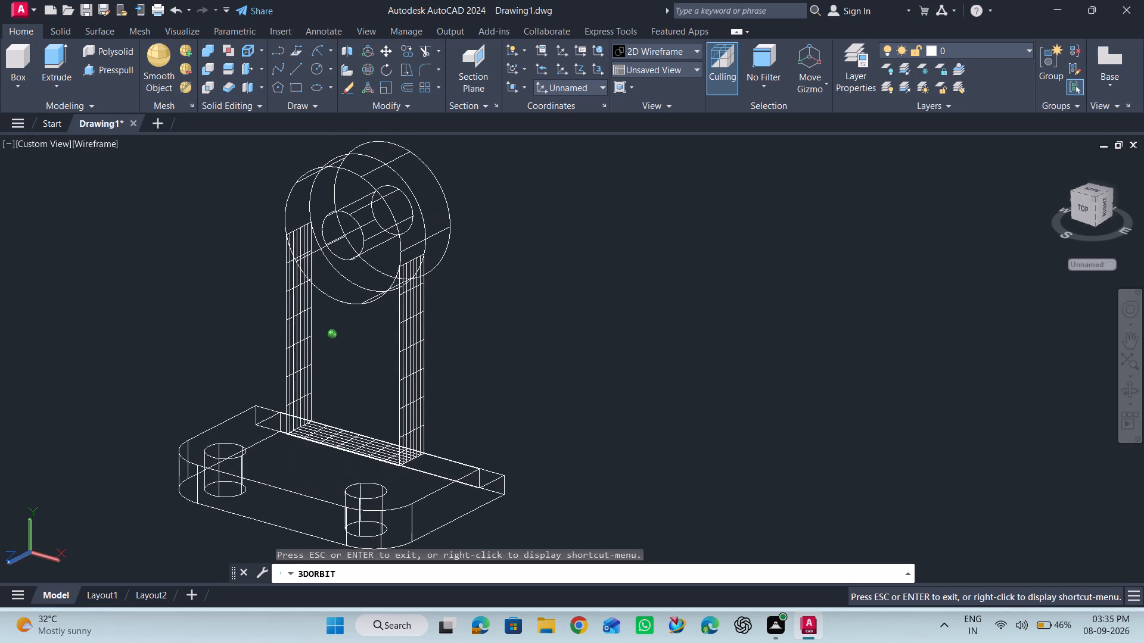
drag(861, 374, 835, 378)
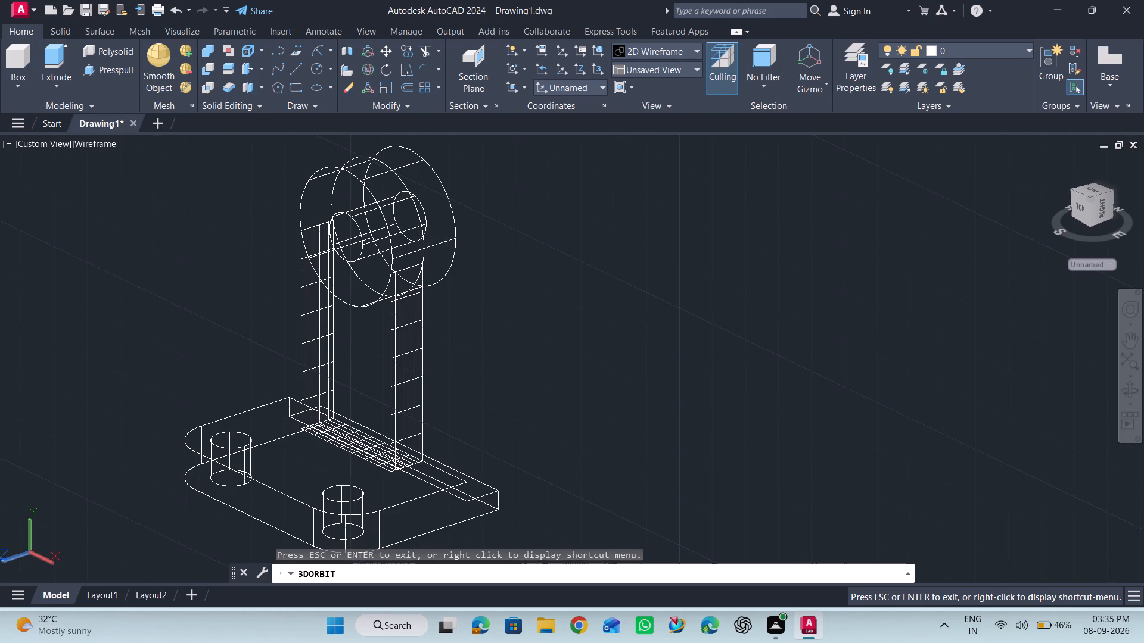
click(664, 52)
click(698, 133)
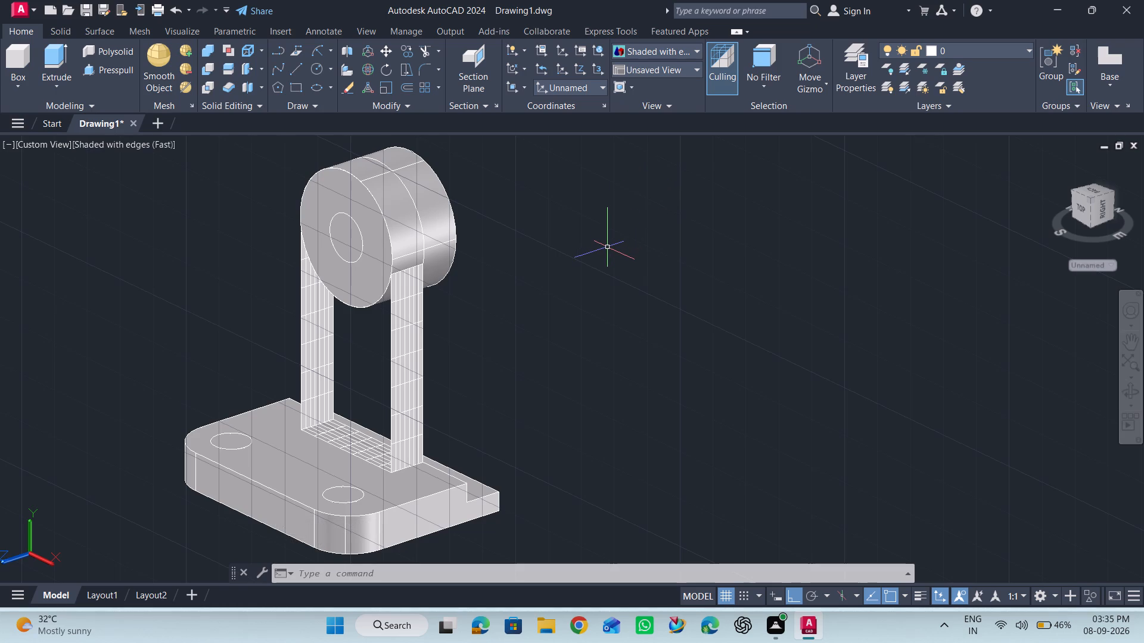
Undo the shaded visual style, the orbit and the 8 presspull of the circle and the upright's lines.
key(ctrl+z)
key(ctrl+z)
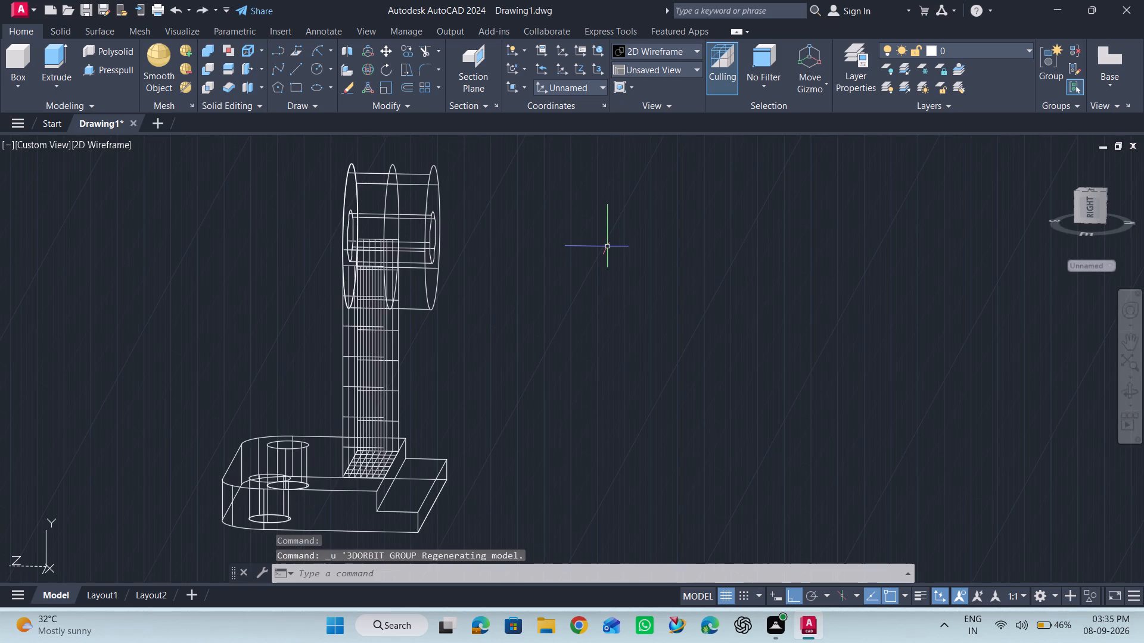
key(ctrl+z)
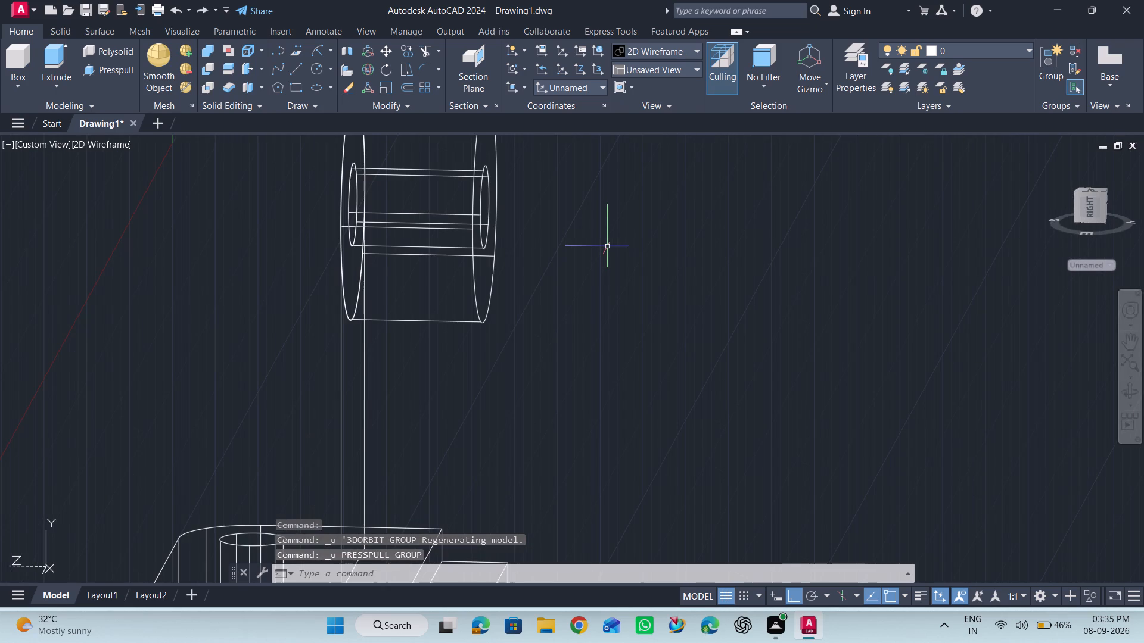
Delete the radius-14 circle centred on the cylinder's end face.
click(1134, 385)
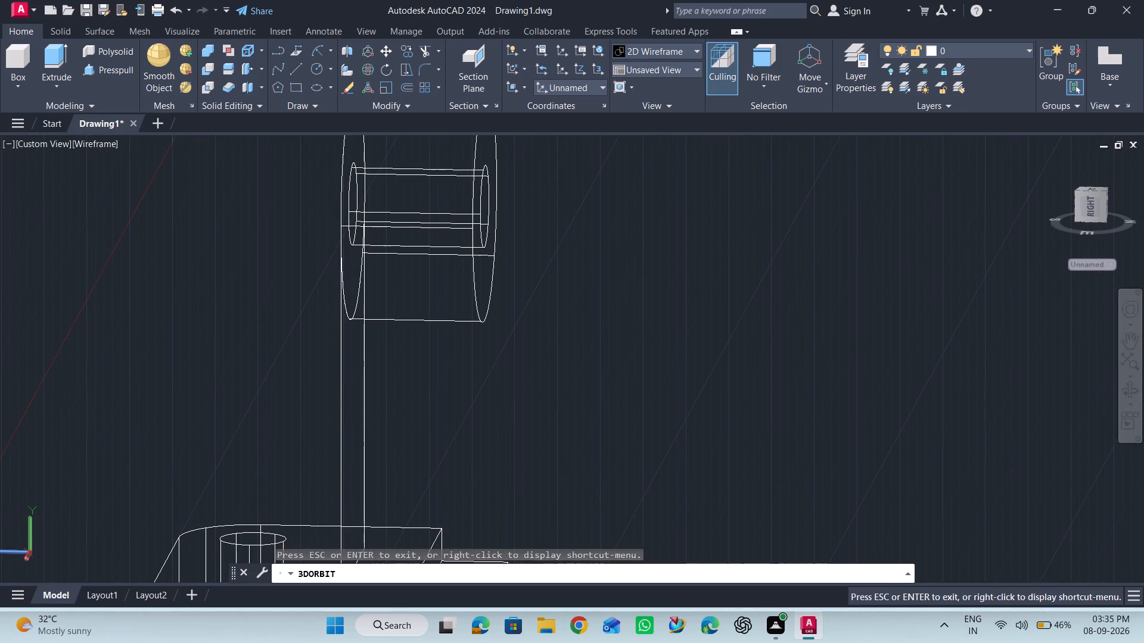
drag(592, 364, 788, 352)
scroll(793, 354, down, 1)
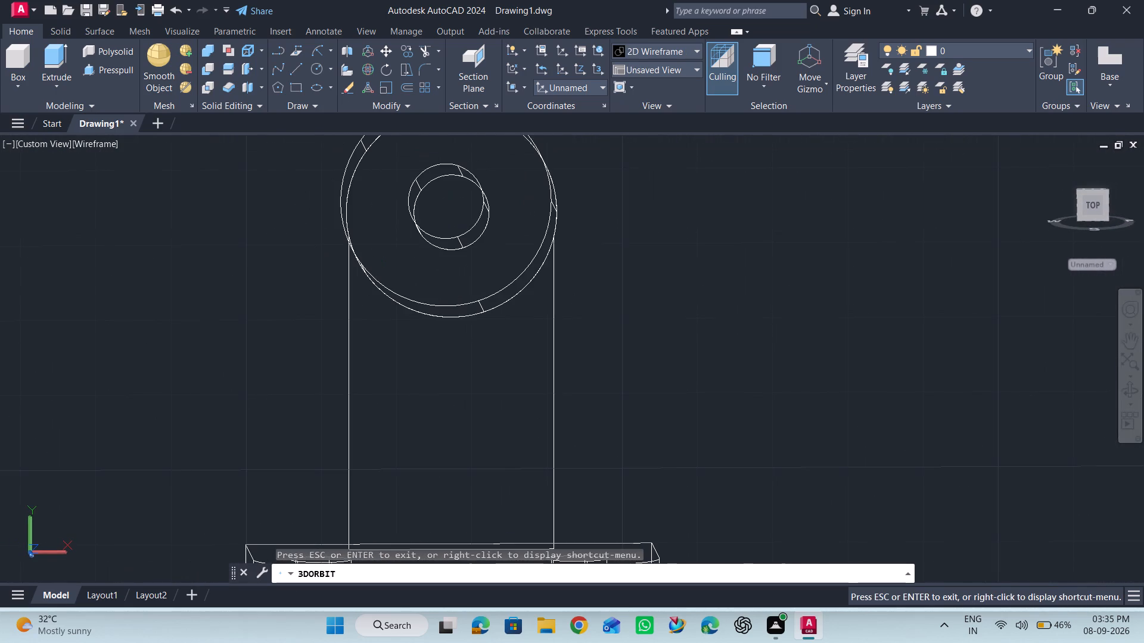
scroll(700, 338, down, 2)
key(Escape)
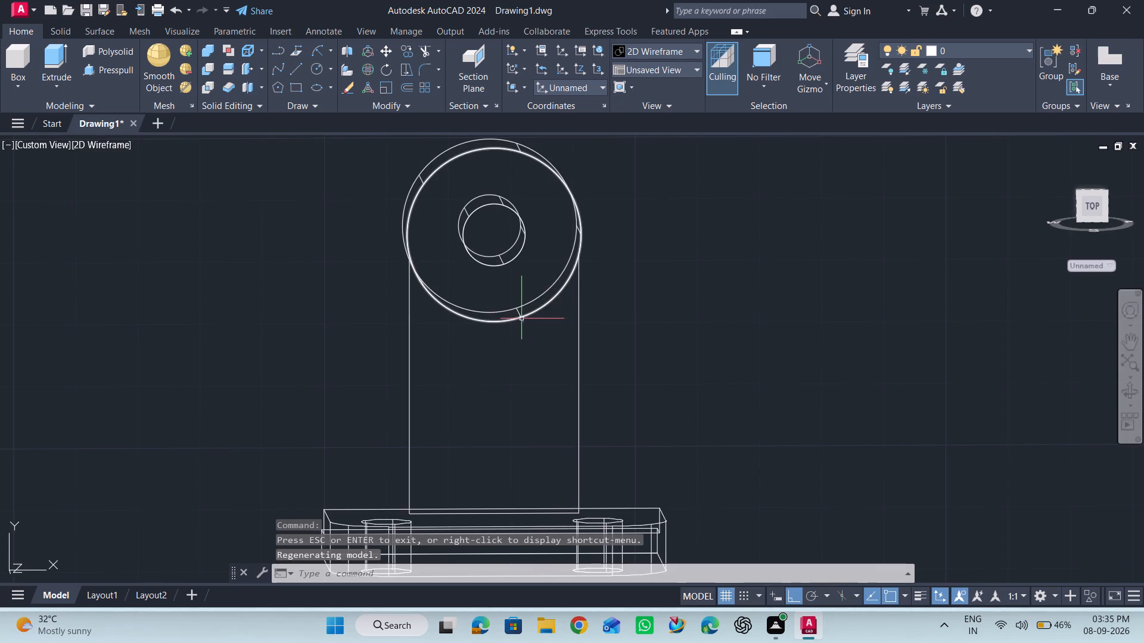
click(521, 319)
key(Delete)
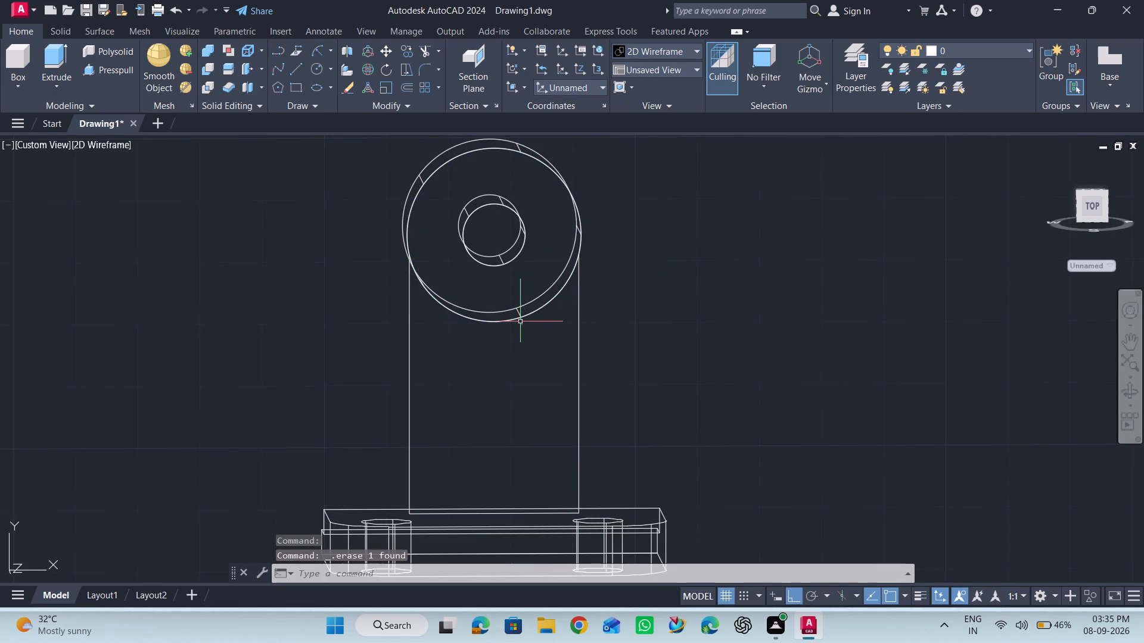
Subtract the inner hole cylinder from the large cylinder at the top of the upright.
scroll(400, 319, down, 1)
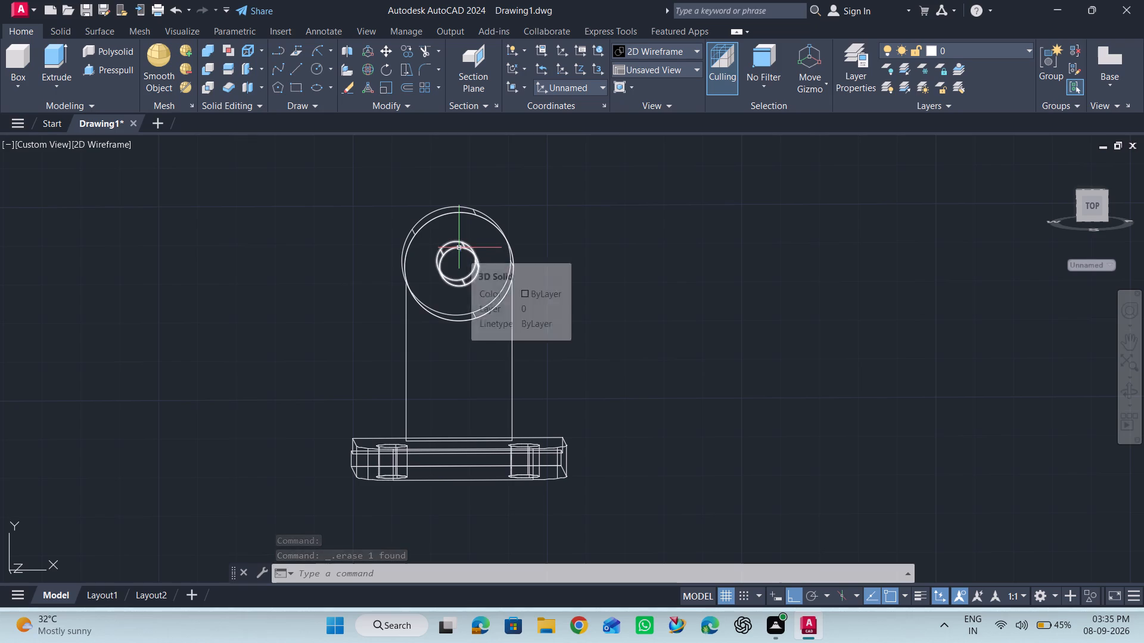
scroll(418, 270, up, 1)
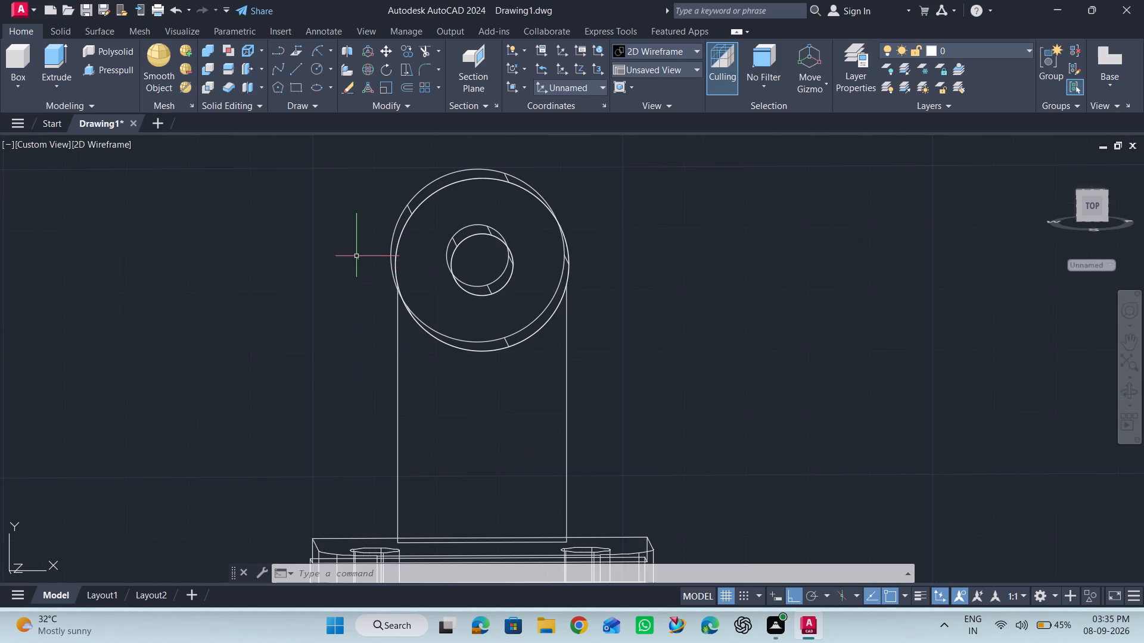
click(201, 65)
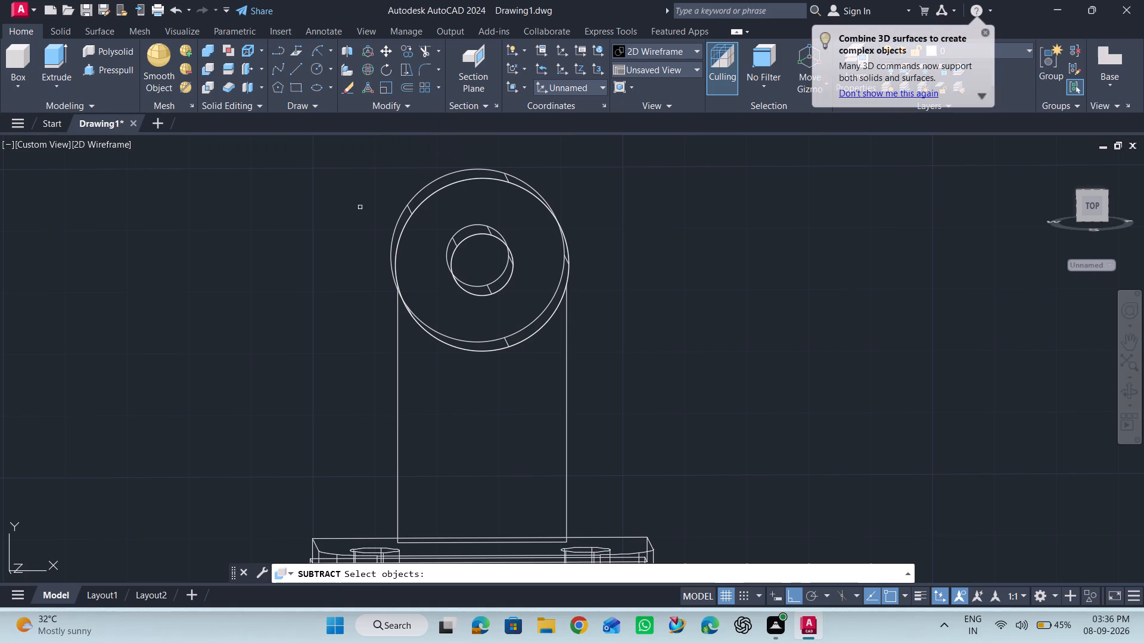
click(430, 197)
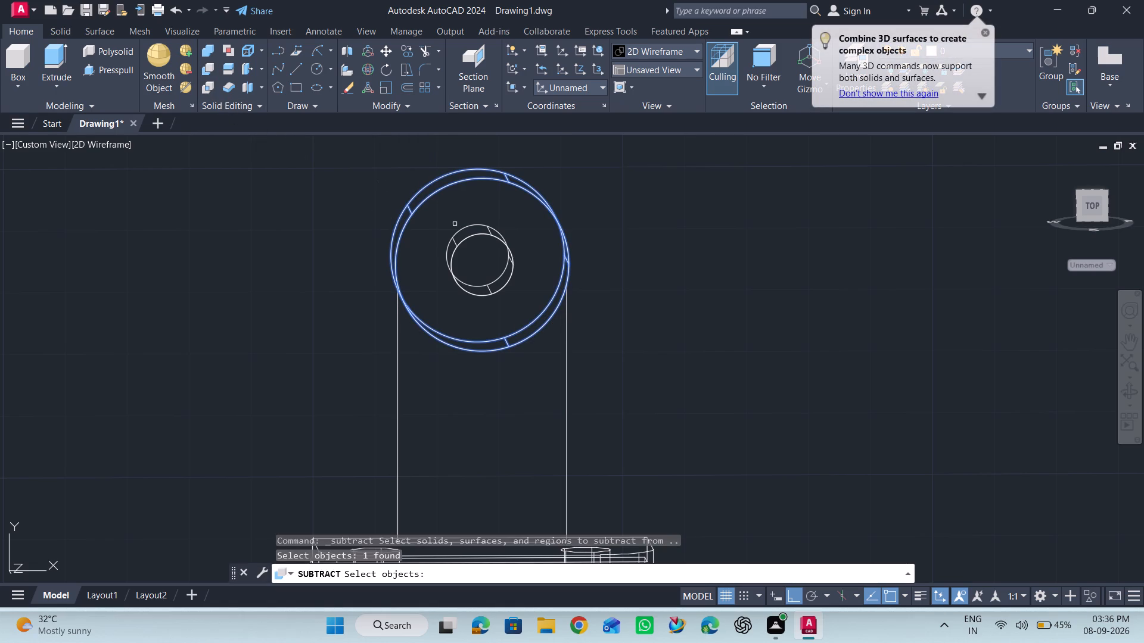
key(Return)
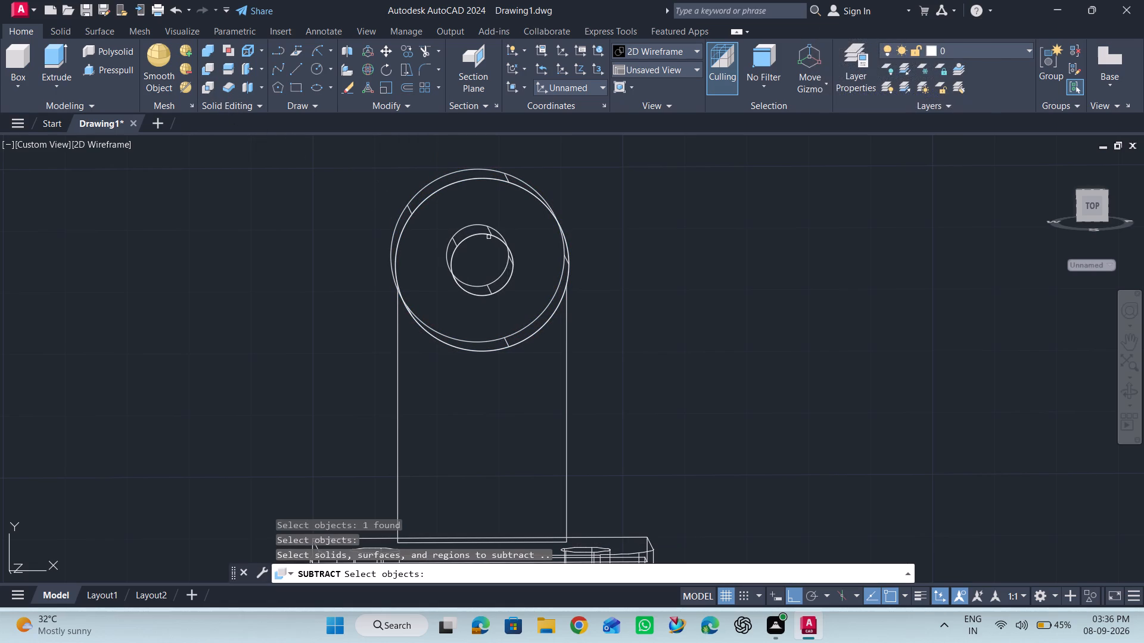
click(489, 235)
key(Return)
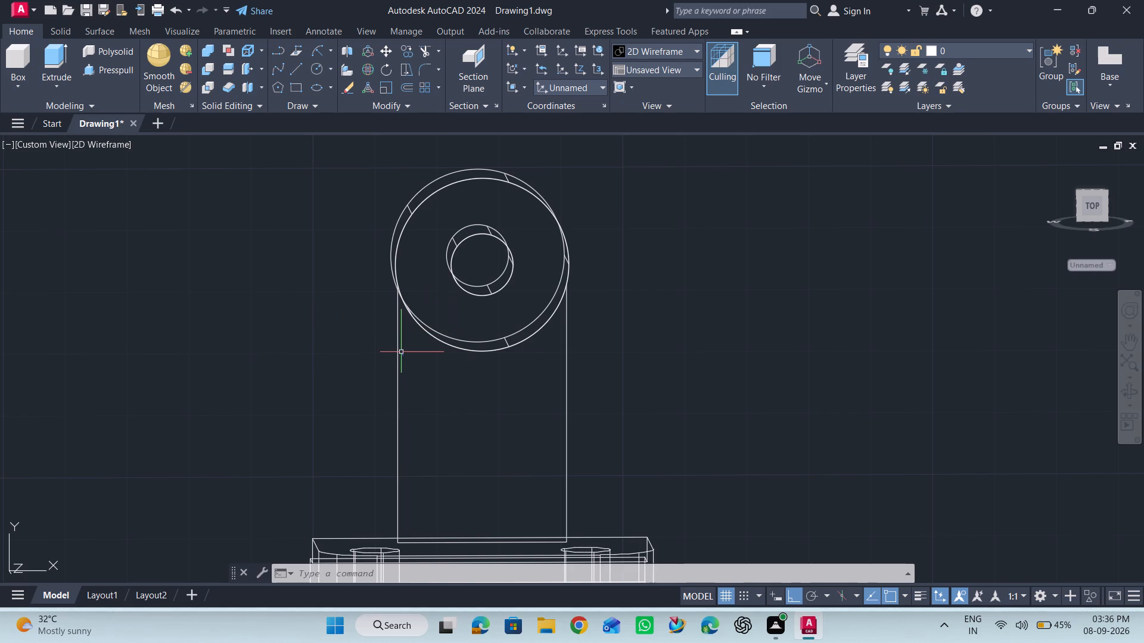
Draw a straight line joining the upper ends of the upright's two vertical side lines.
scroll(377, 327, down, 1)
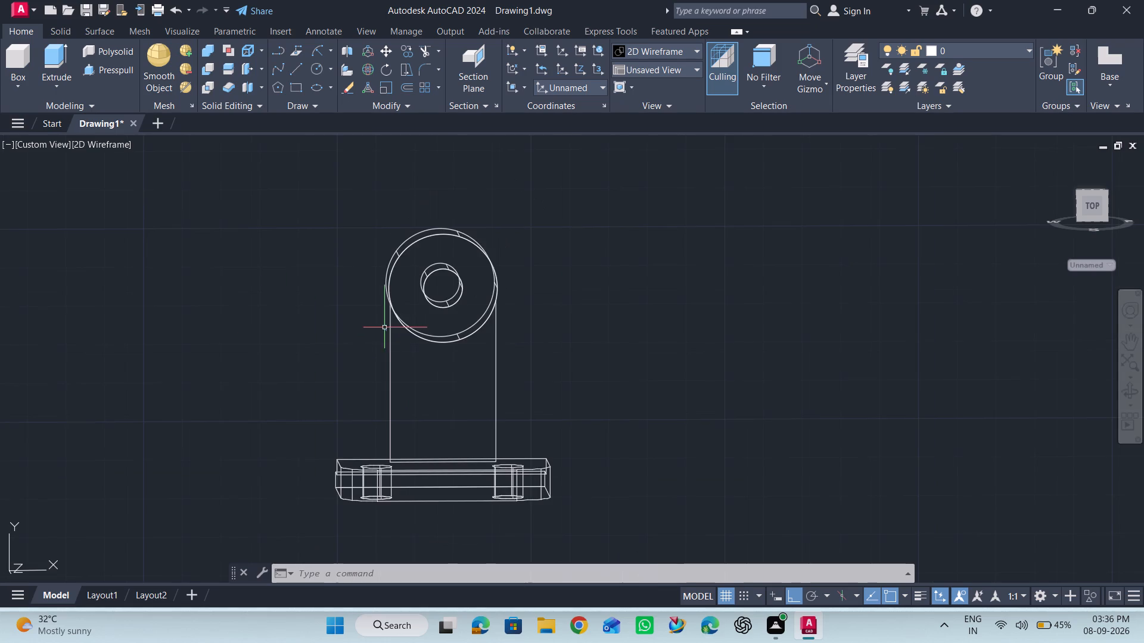
scroll(385, 327, up, 1)
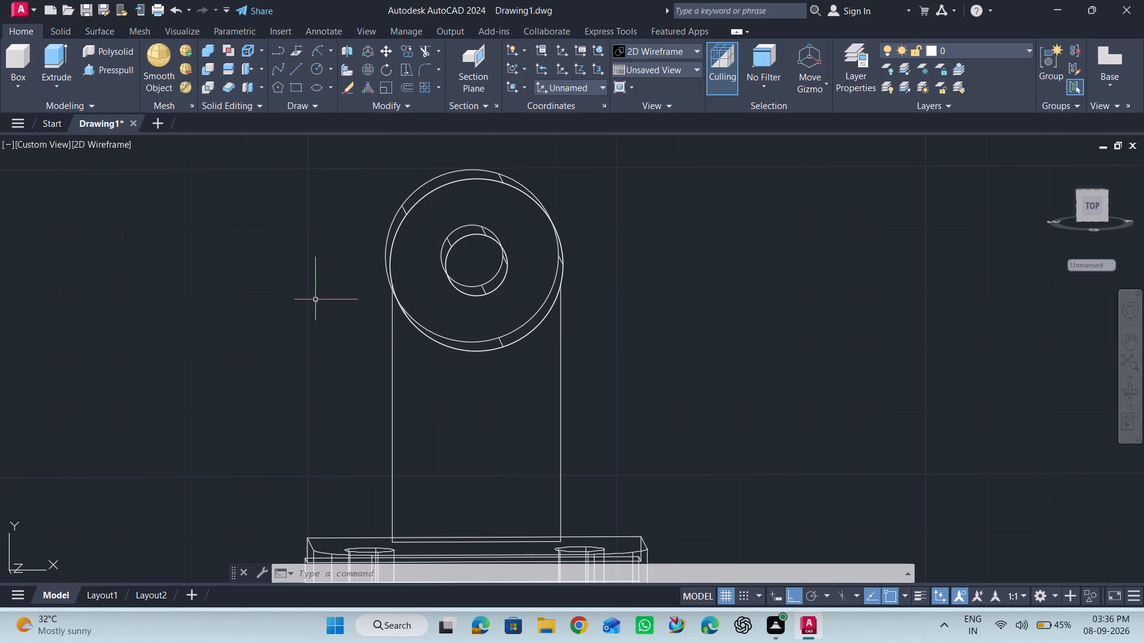
scroll(314, 296, down, 1)
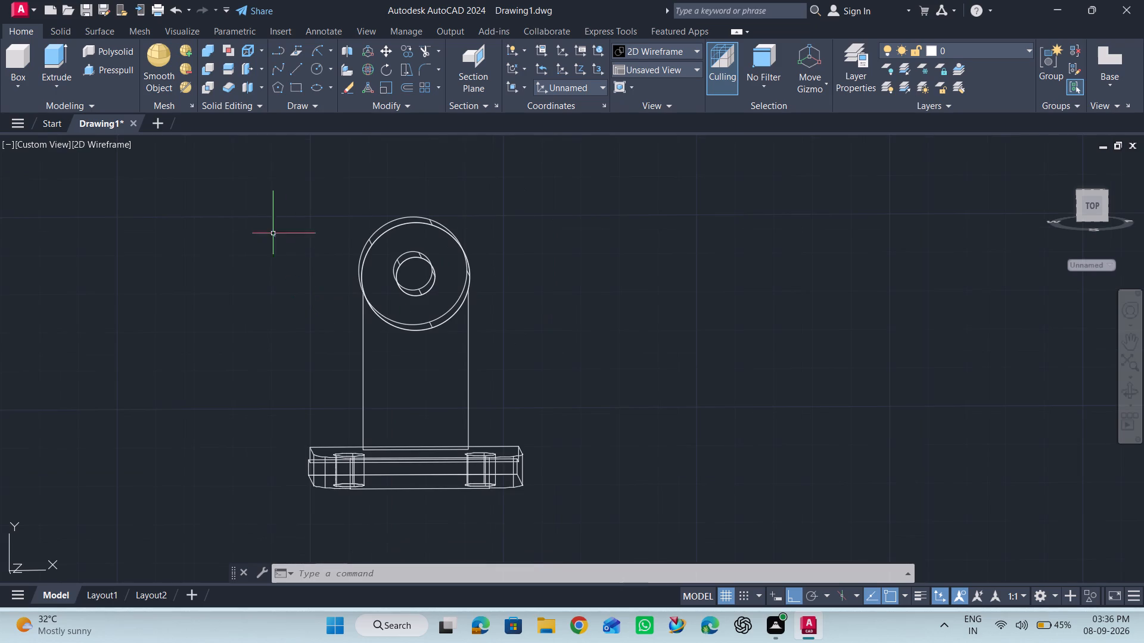
click(294, 71)
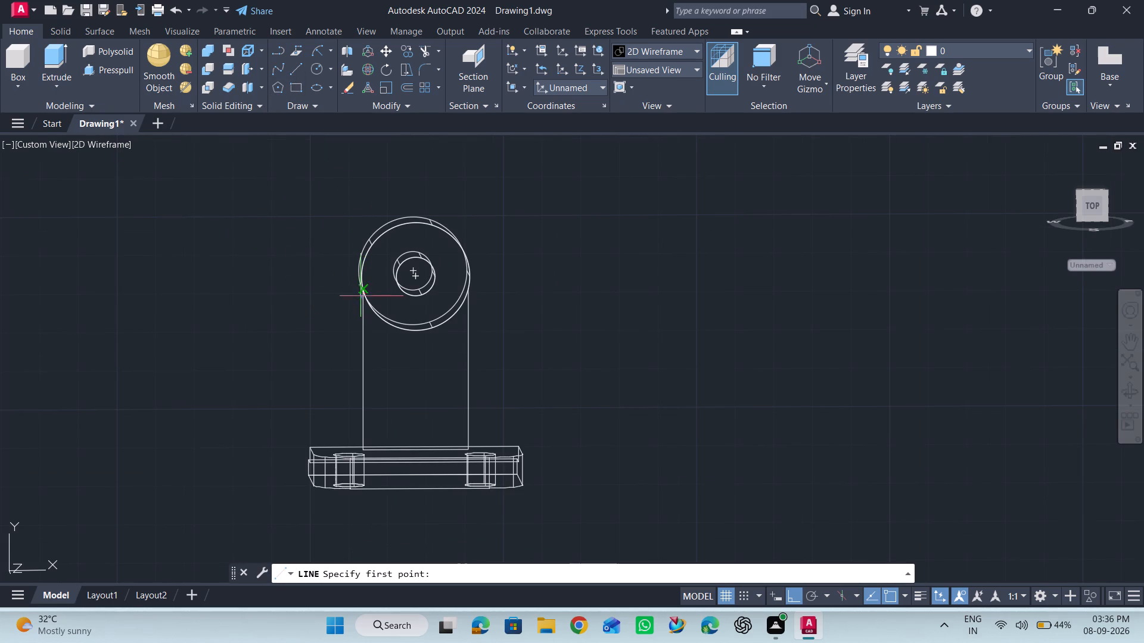
scroll(361, 293, up, 3)
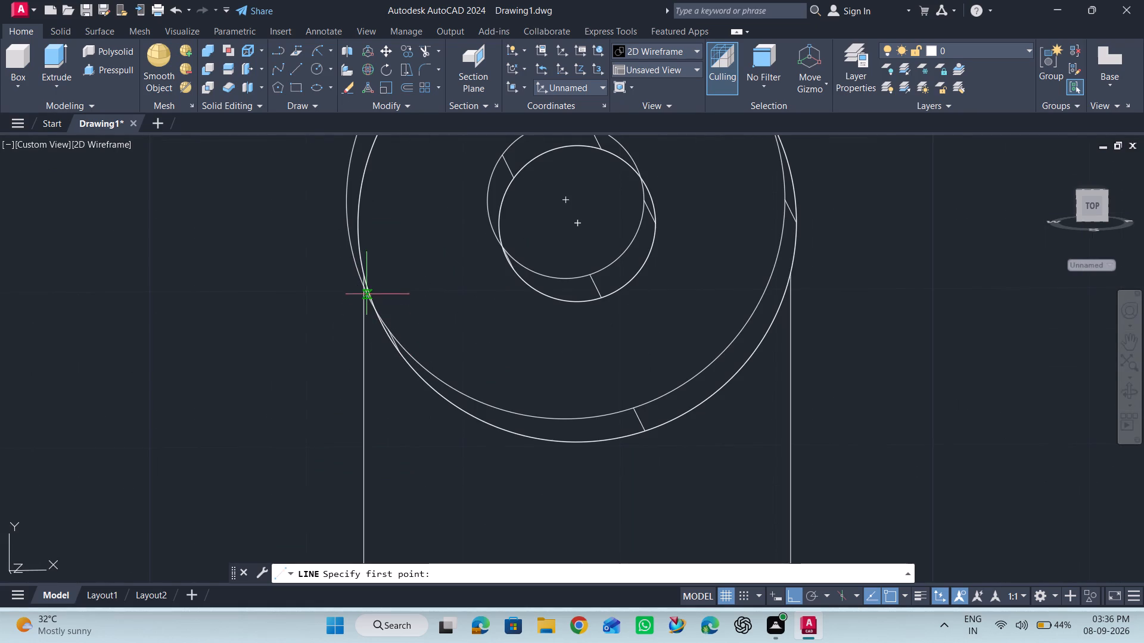
click(364, 276)
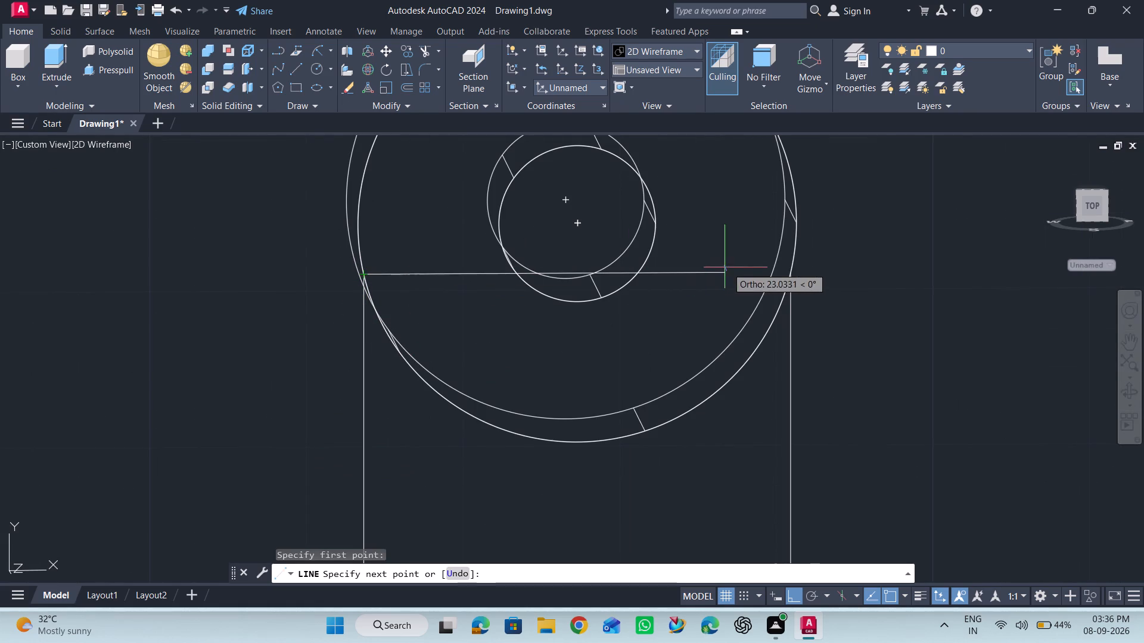
click(792, 277)
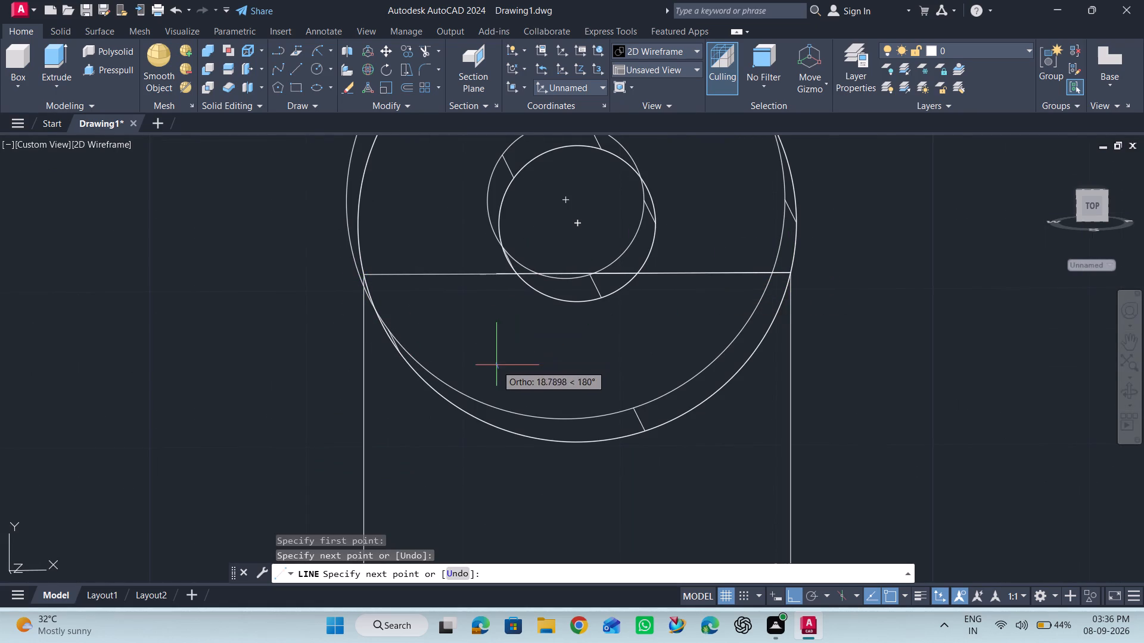
key(space)
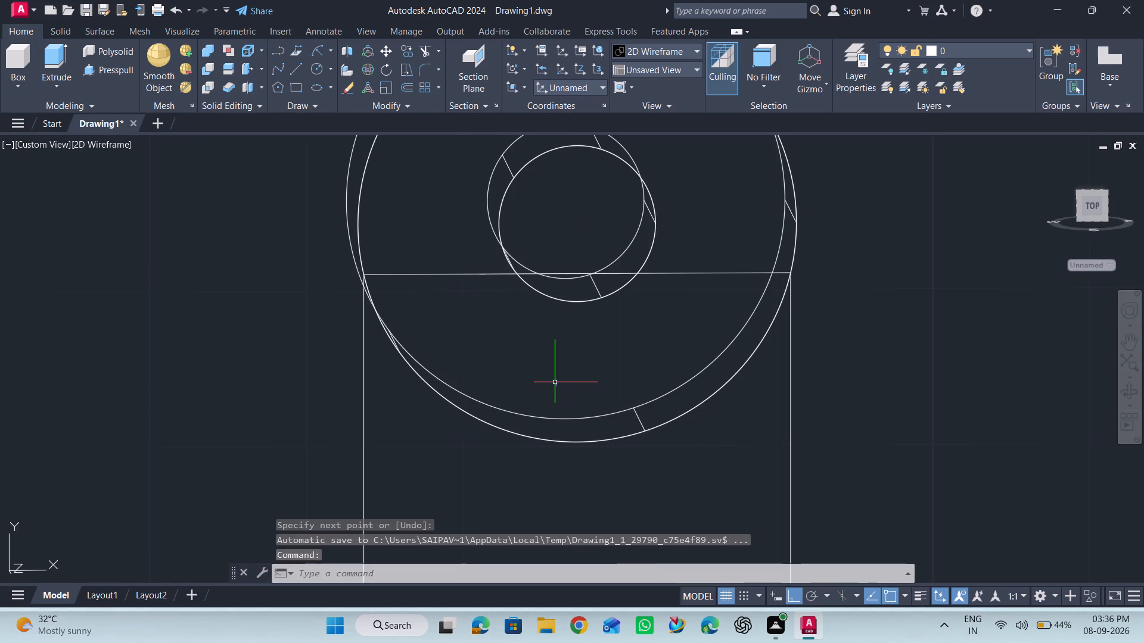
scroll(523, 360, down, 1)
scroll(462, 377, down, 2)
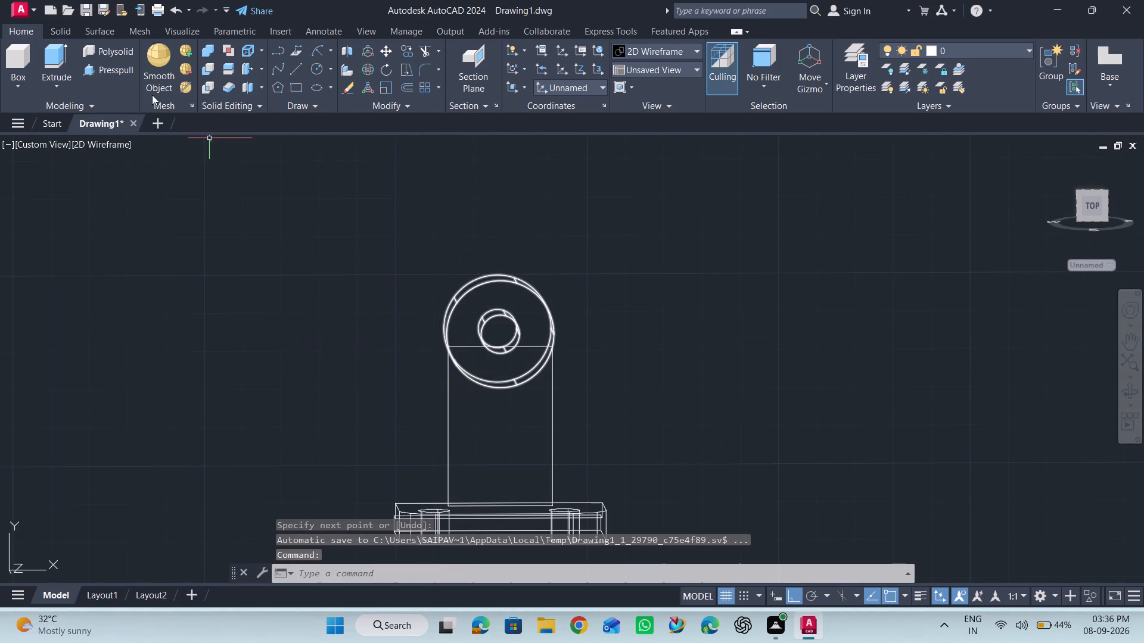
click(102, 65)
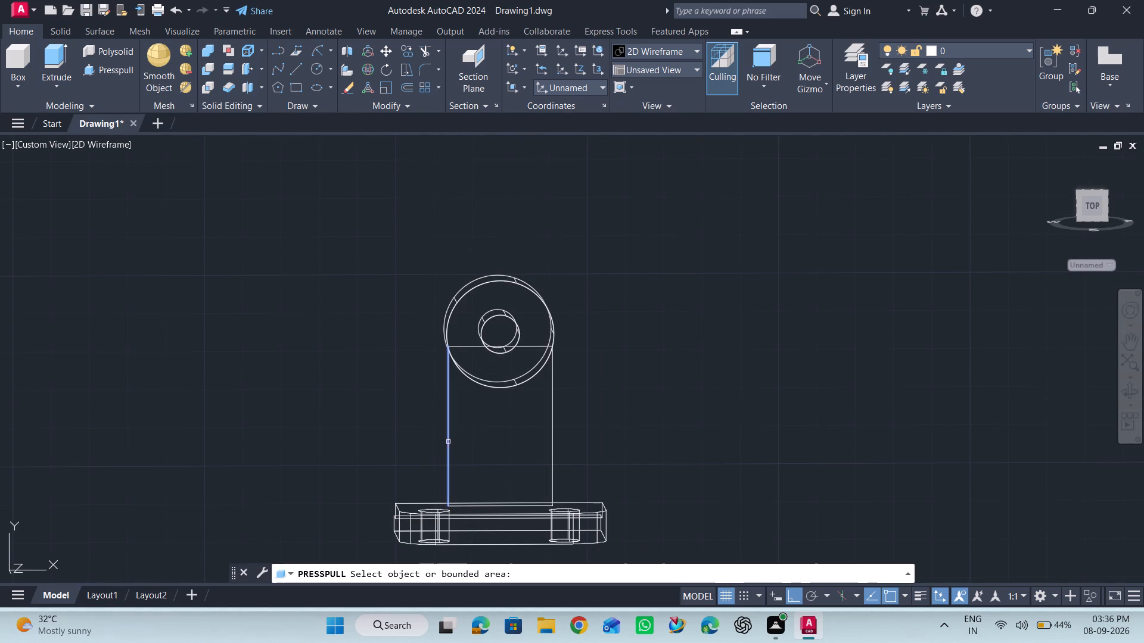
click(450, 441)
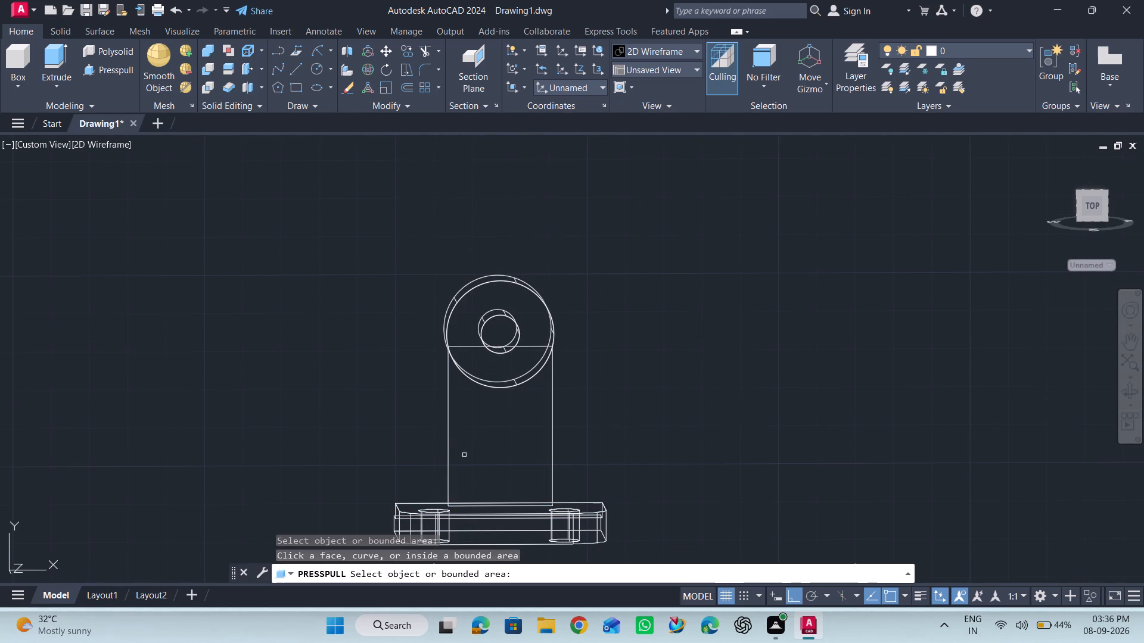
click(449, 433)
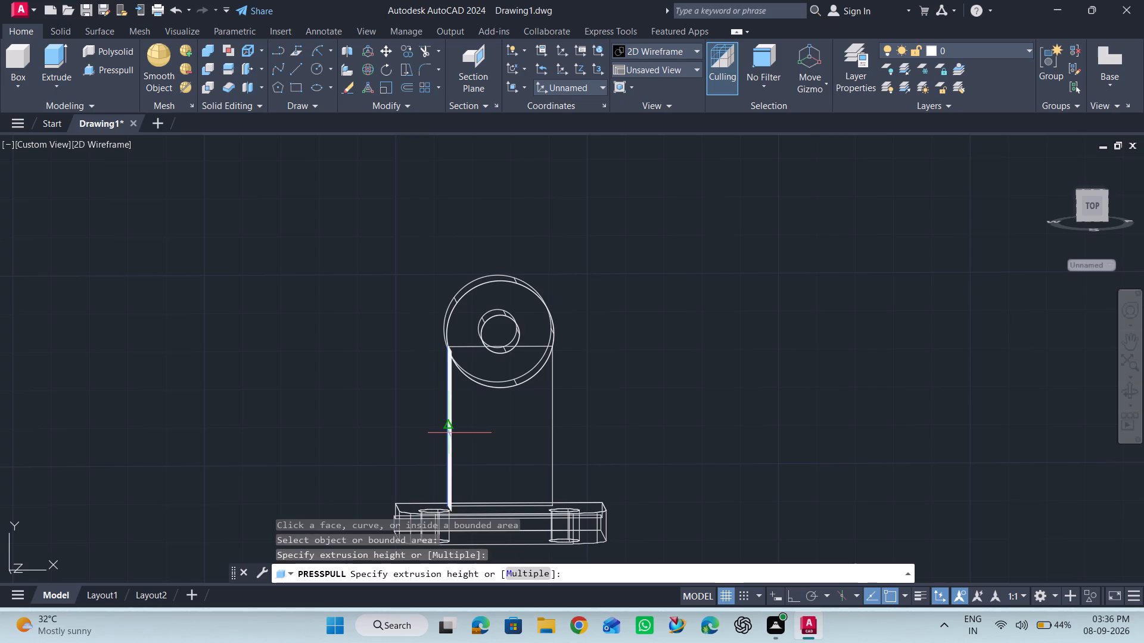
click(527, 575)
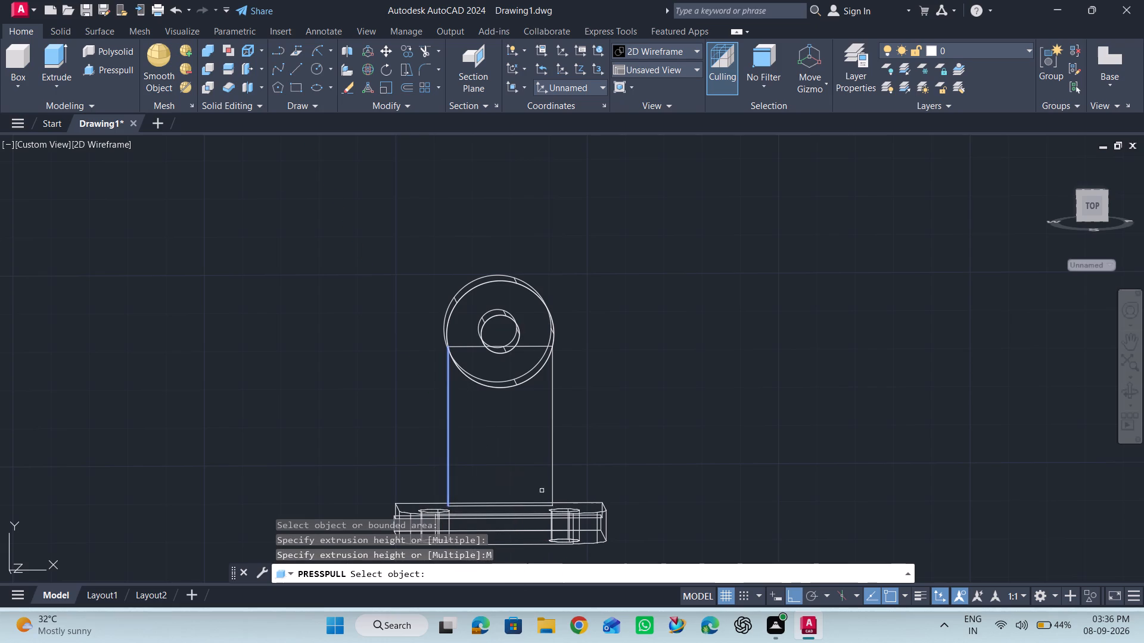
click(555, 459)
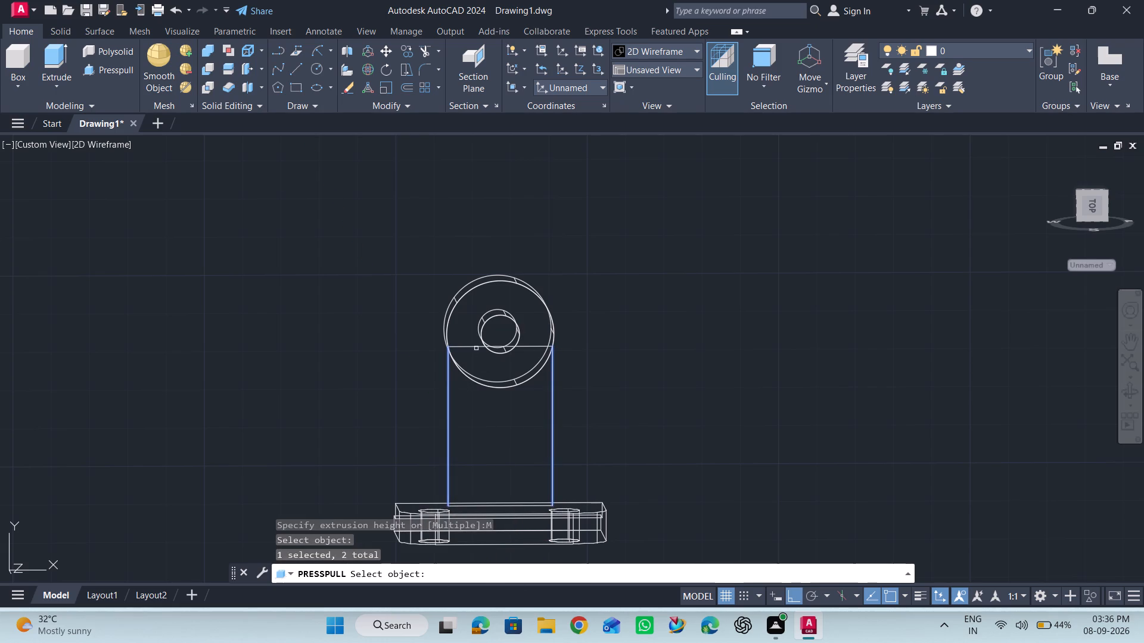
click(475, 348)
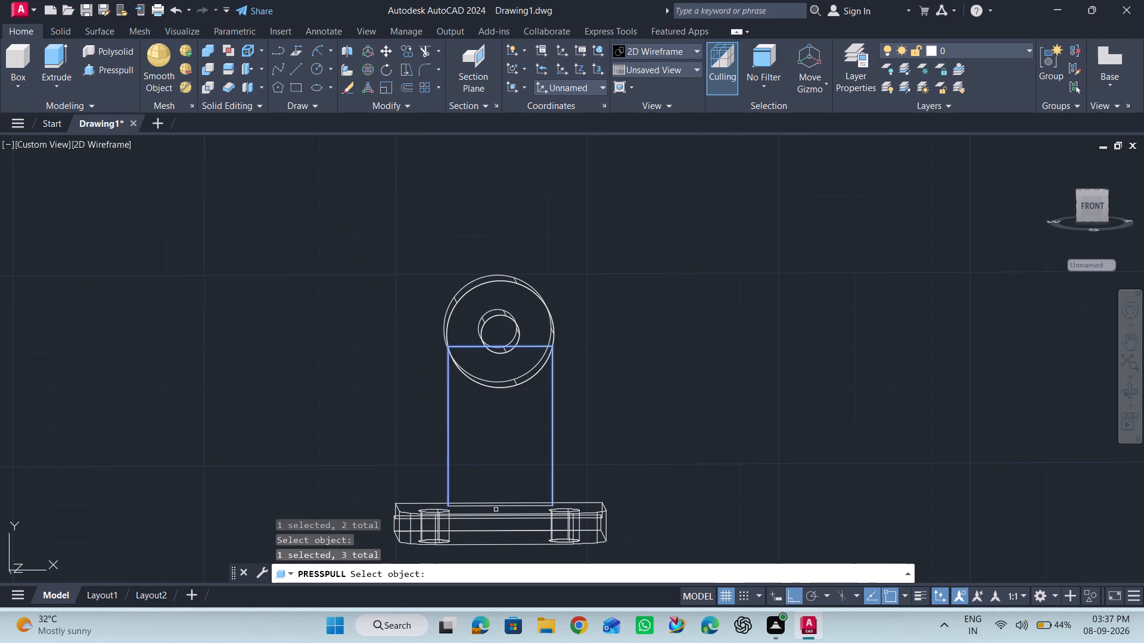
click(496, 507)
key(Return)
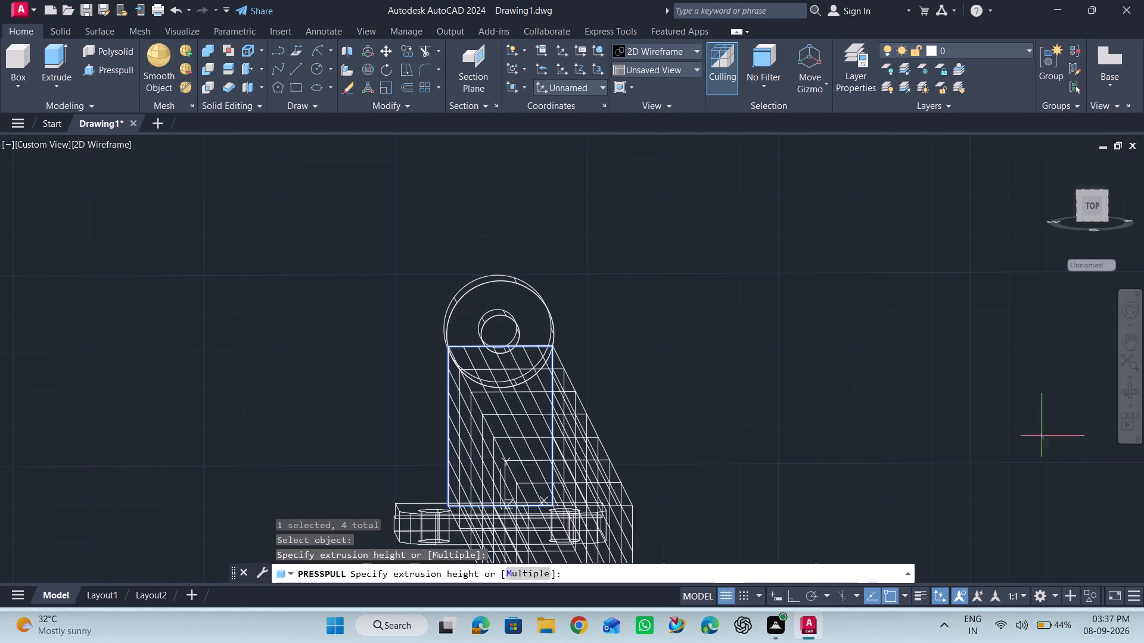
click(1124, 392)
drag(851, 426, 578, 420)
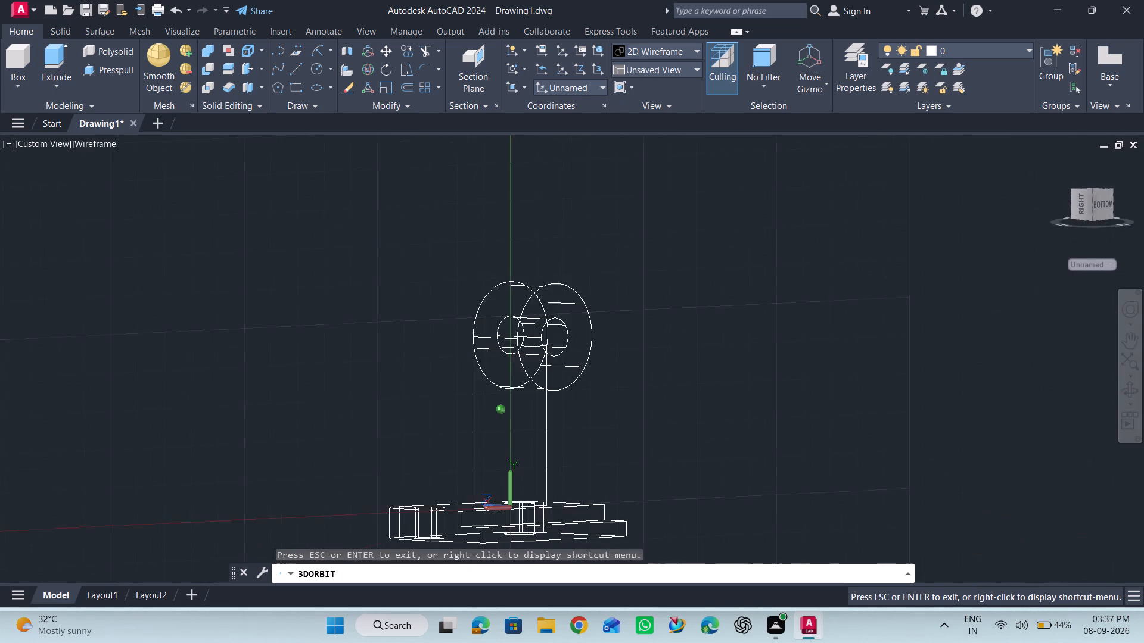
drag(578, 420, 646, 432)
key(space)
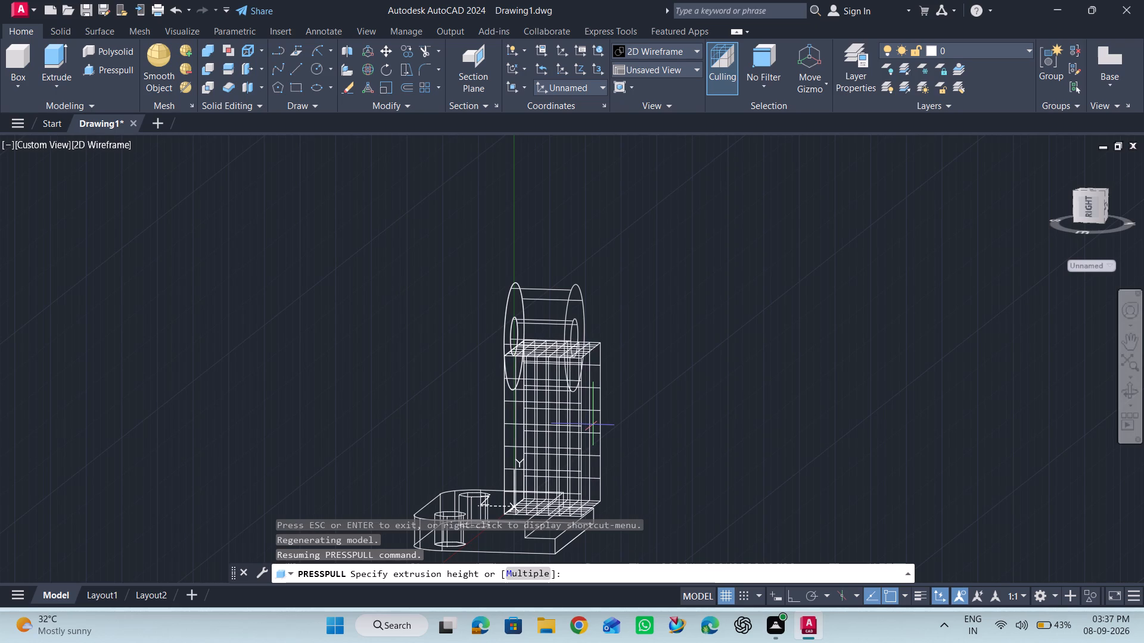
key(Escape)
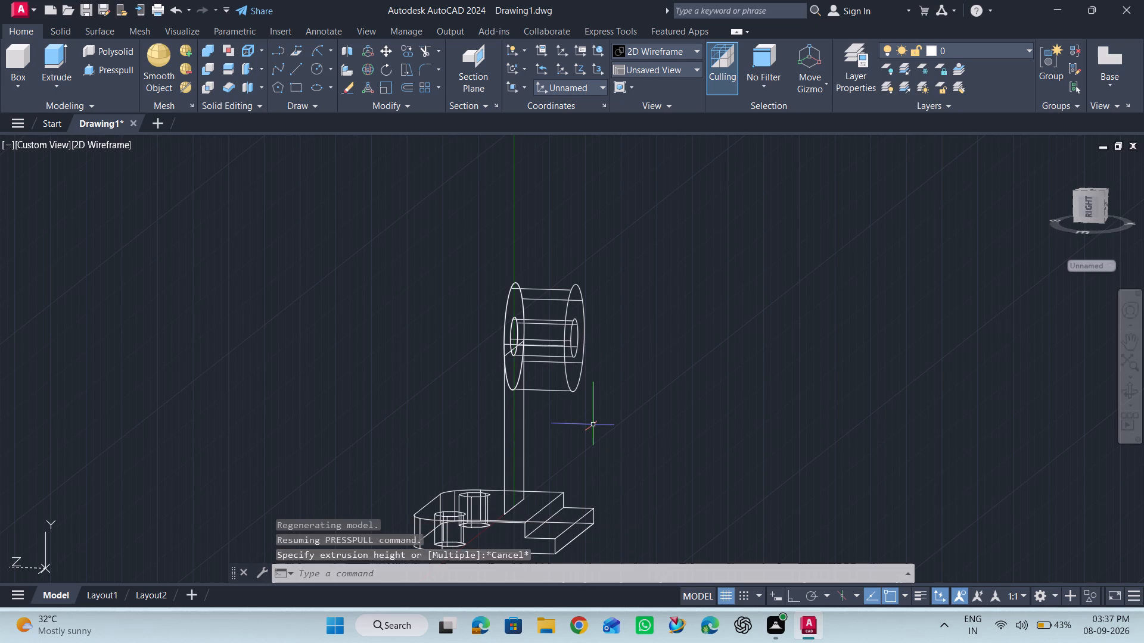
Delete the straight line joining the upper ends of the upright's two vertical side lines.
click(1131, 385)
drag(681, 444, 787, 430)
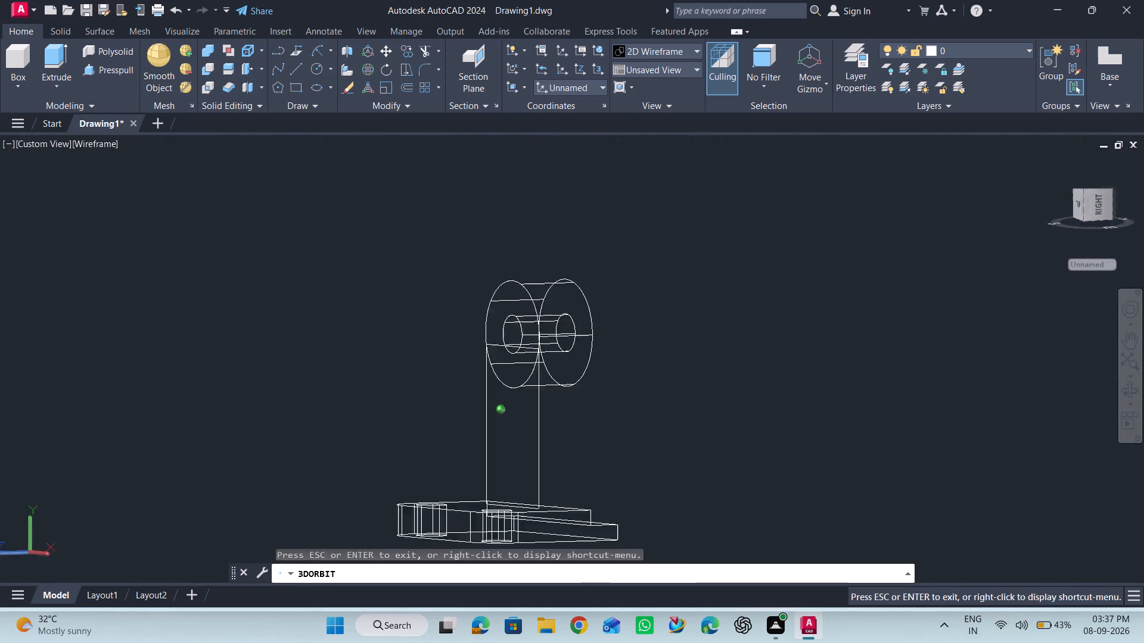
drag(787, 430, 864, 445)
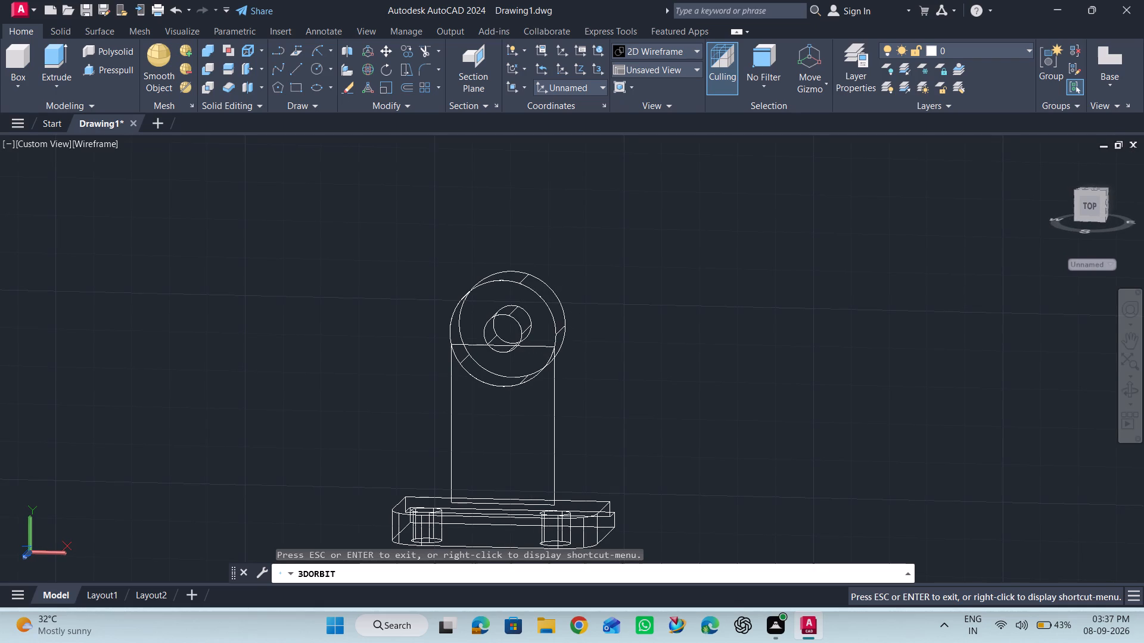
key(Escape)
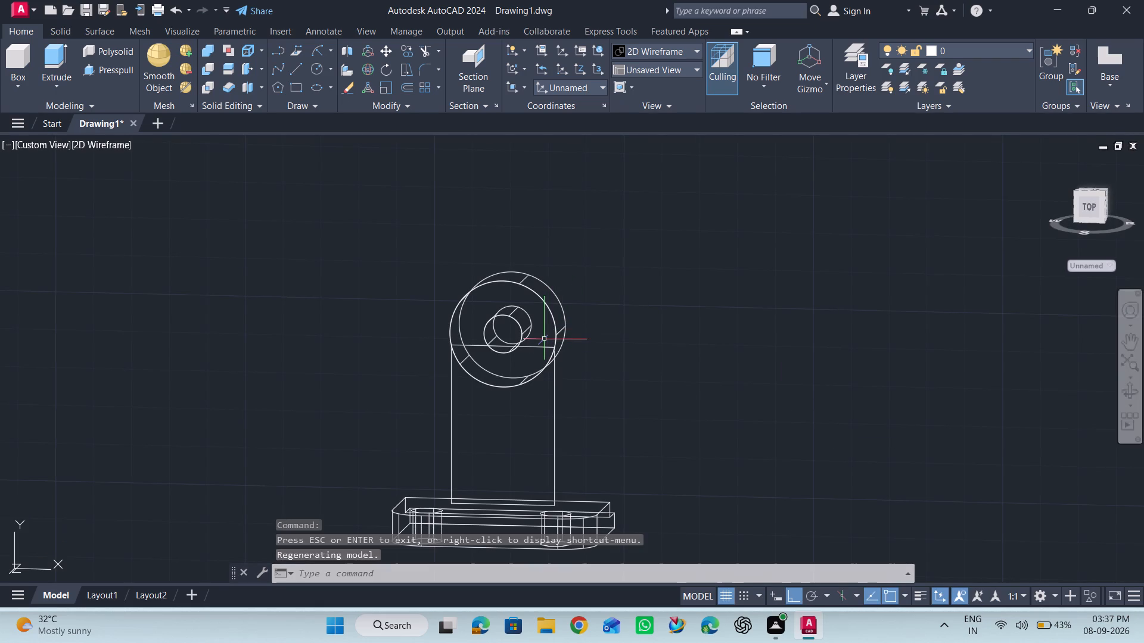
click(539, 345)
key(Delete)
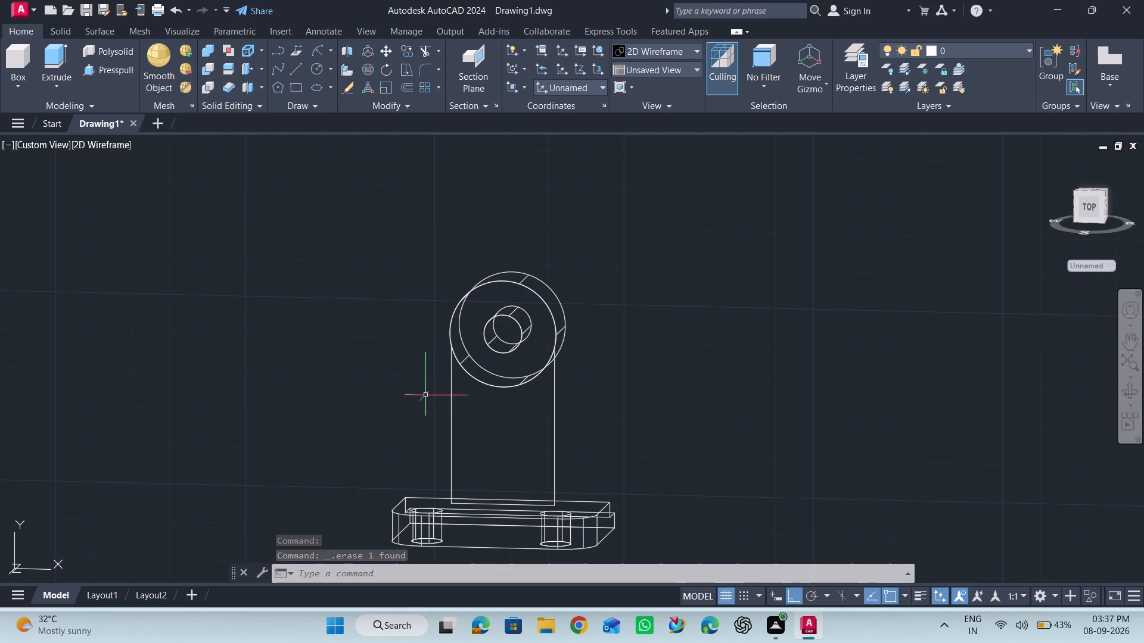
Set the visual style to Shaded with edges (Fast).
click(664, 54)
click(704, 136)
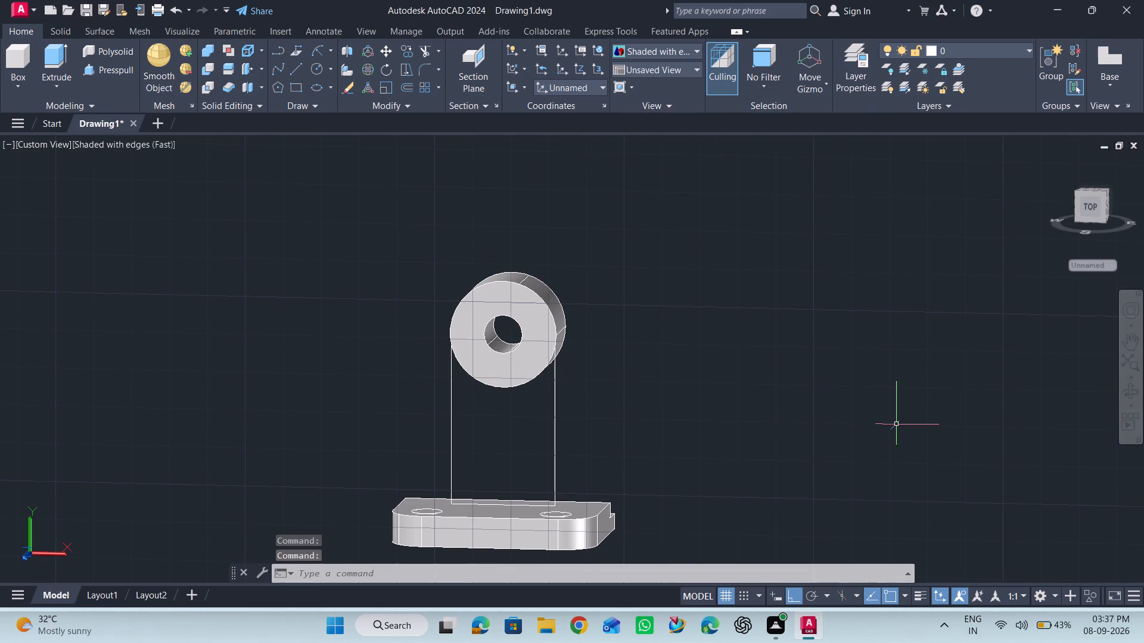
Examine the shaded bracket from several sides, checking the bored cylinder, the upright's lines and the stepped base.
click(1131, 394)
drag(793, 389, 590, 381)
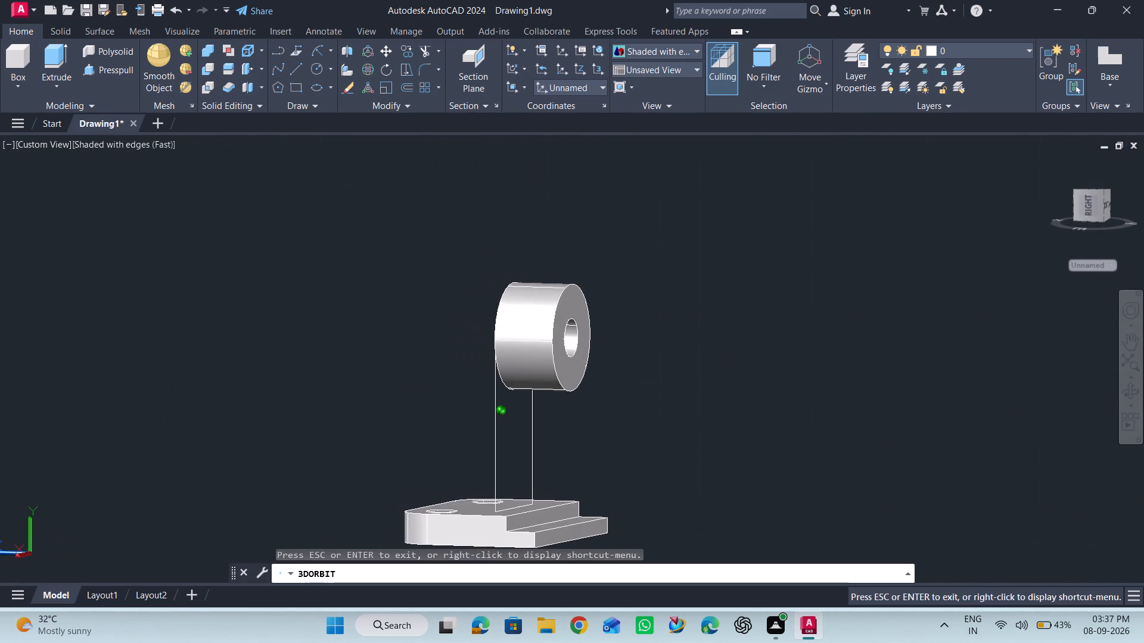
drag(590, 381, 713, 394)
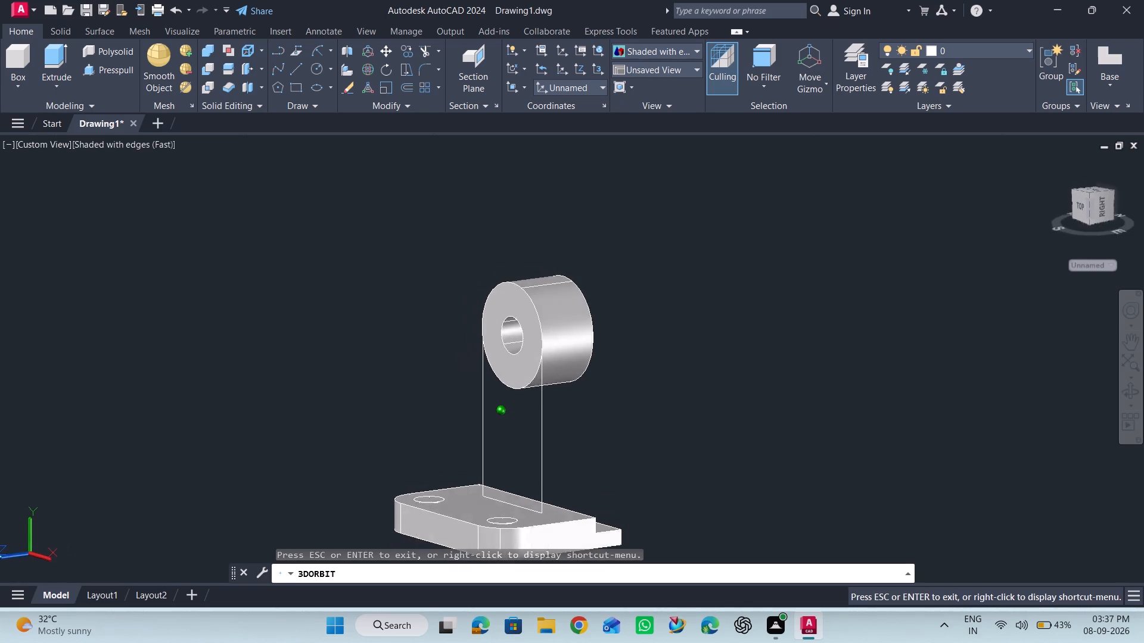
drag(713, 394, 775, 397)
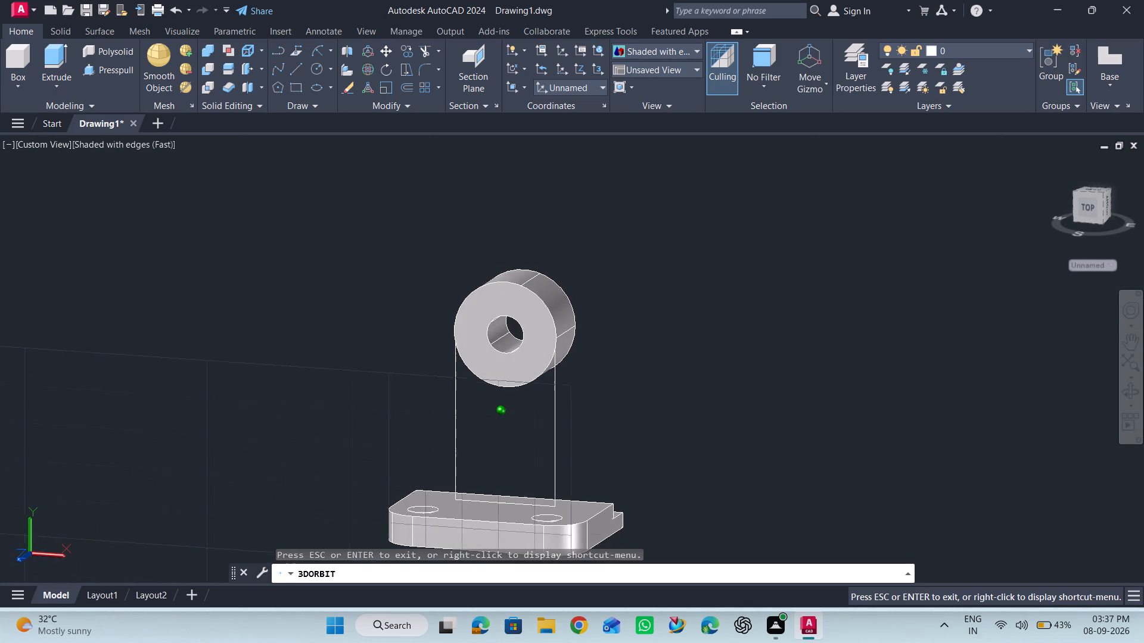
drag(775, 397, 741, 394)
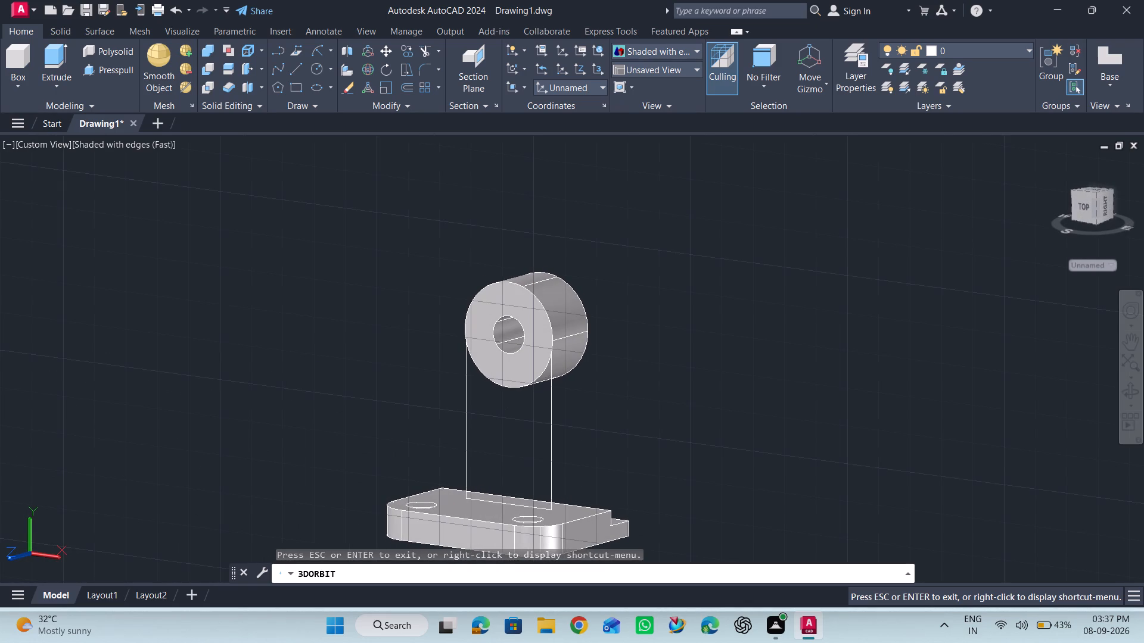
drag(638, 407, 713, 404)
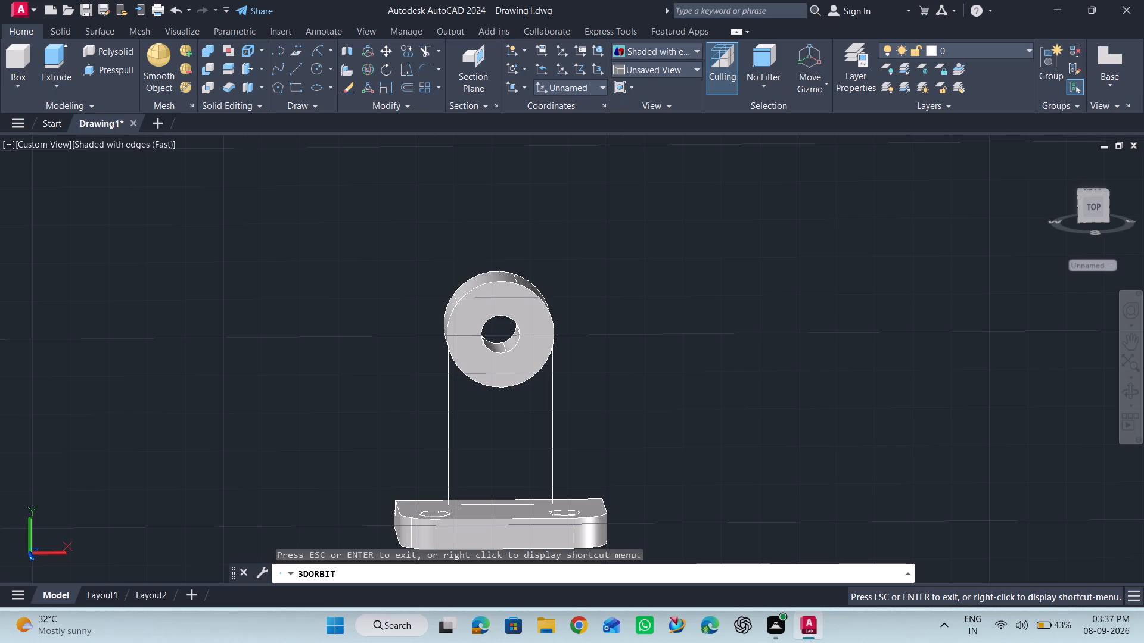
scroll(654, 421, up, 1)
scroll(654, 421, down, 1)
drag(656, 399, 568, 407)
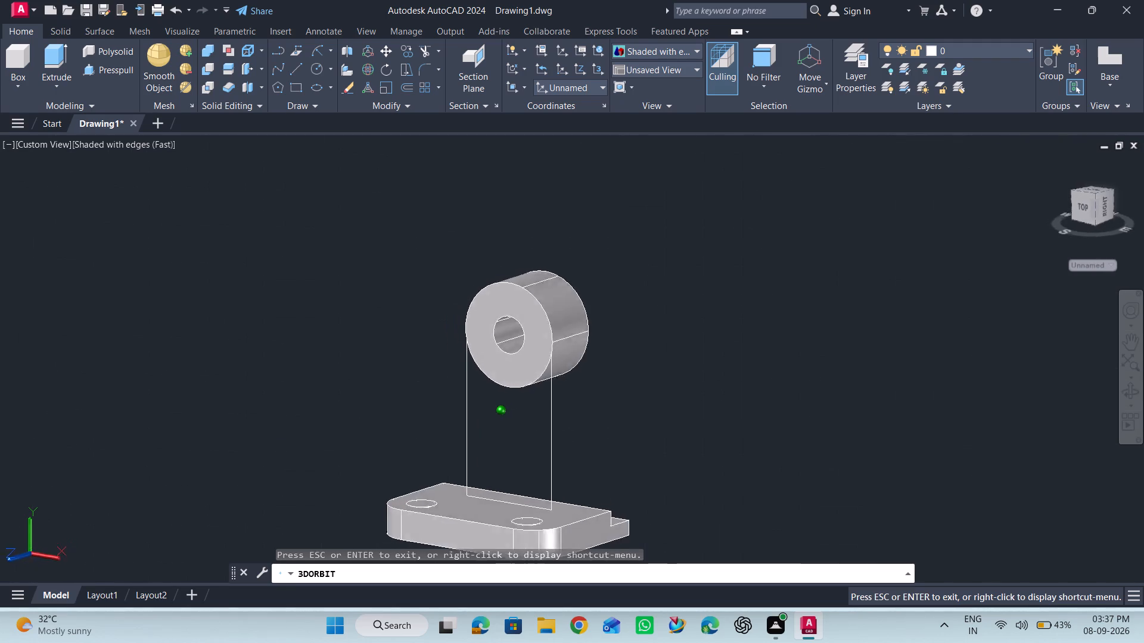
drag(568, 407, 494, 411)
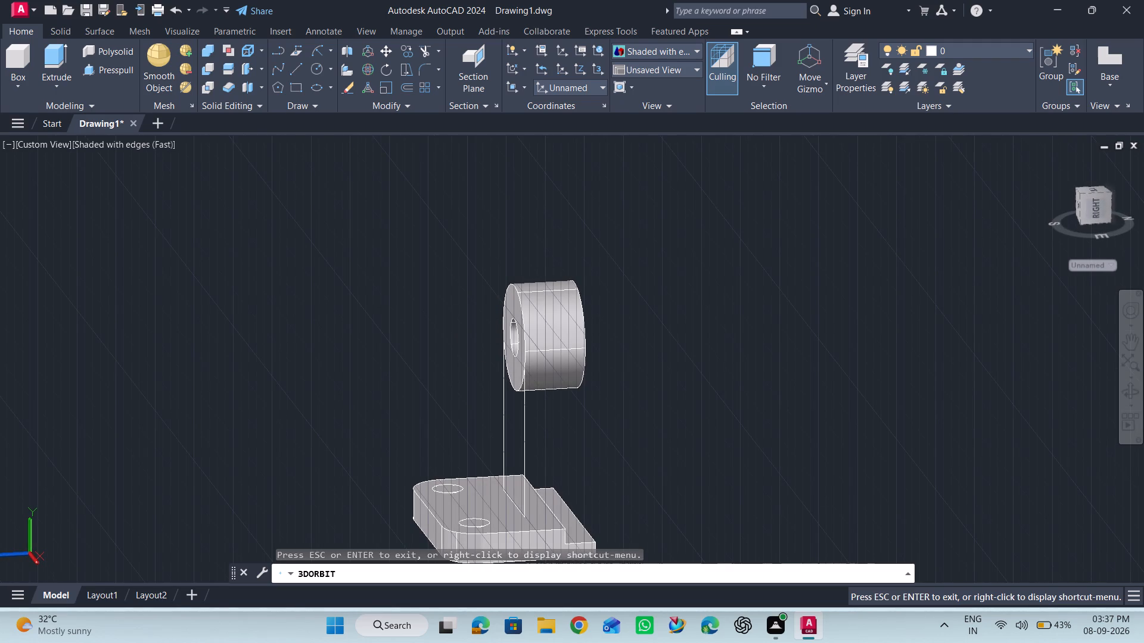
scroll(393, 394, down, 1)
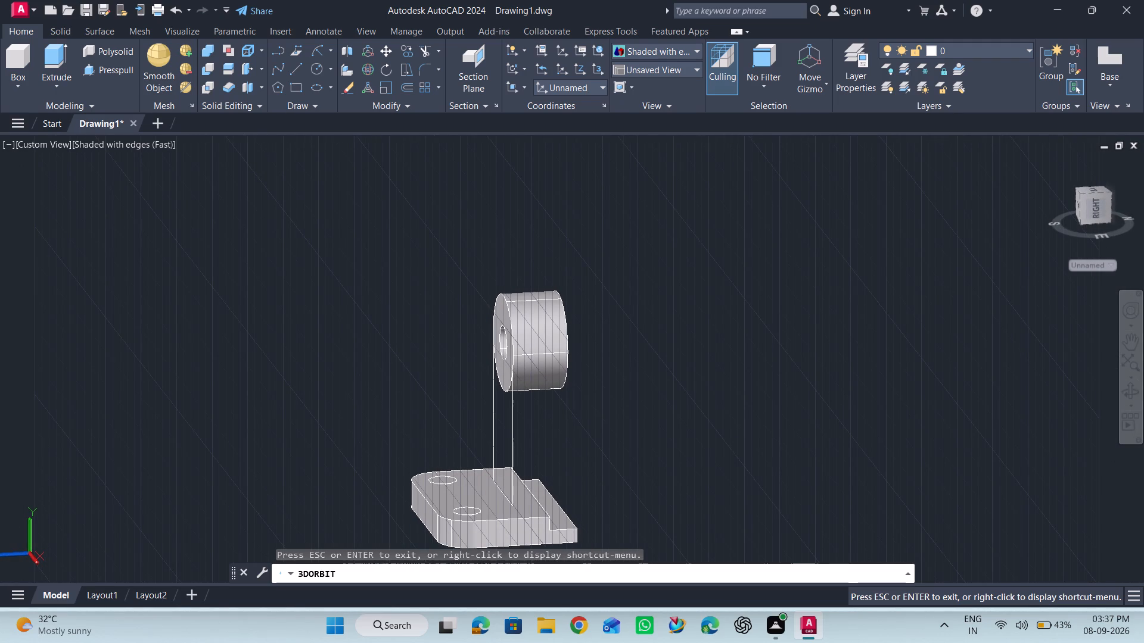
scroll(530, 481, up, 2)
scroll(526, 475, down, 1)
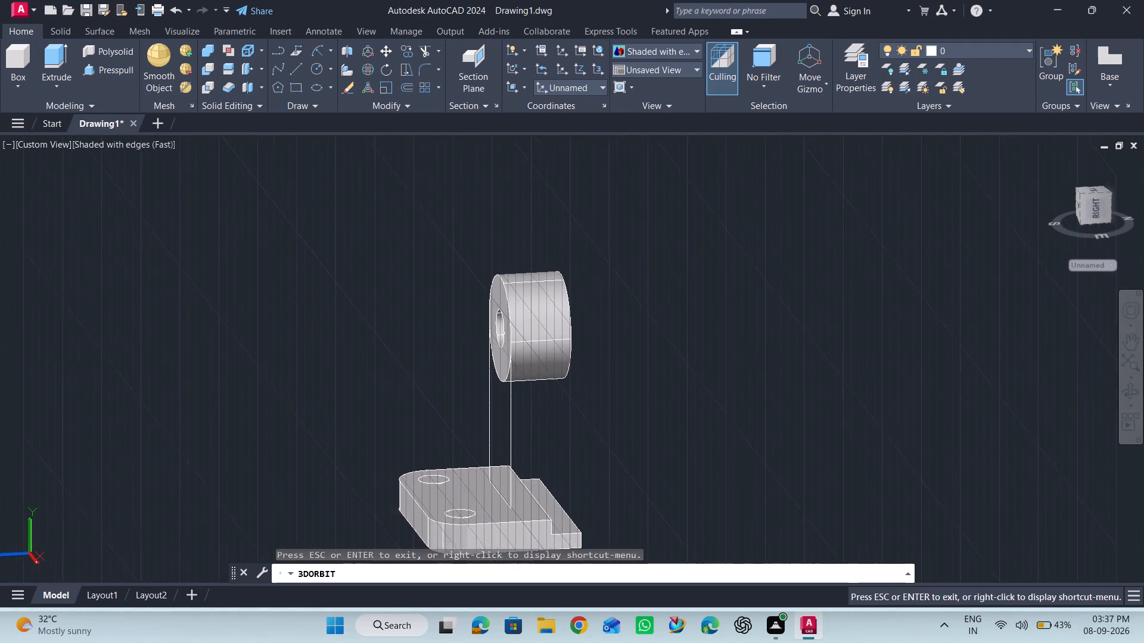
scroll(526, 475, down, 1)
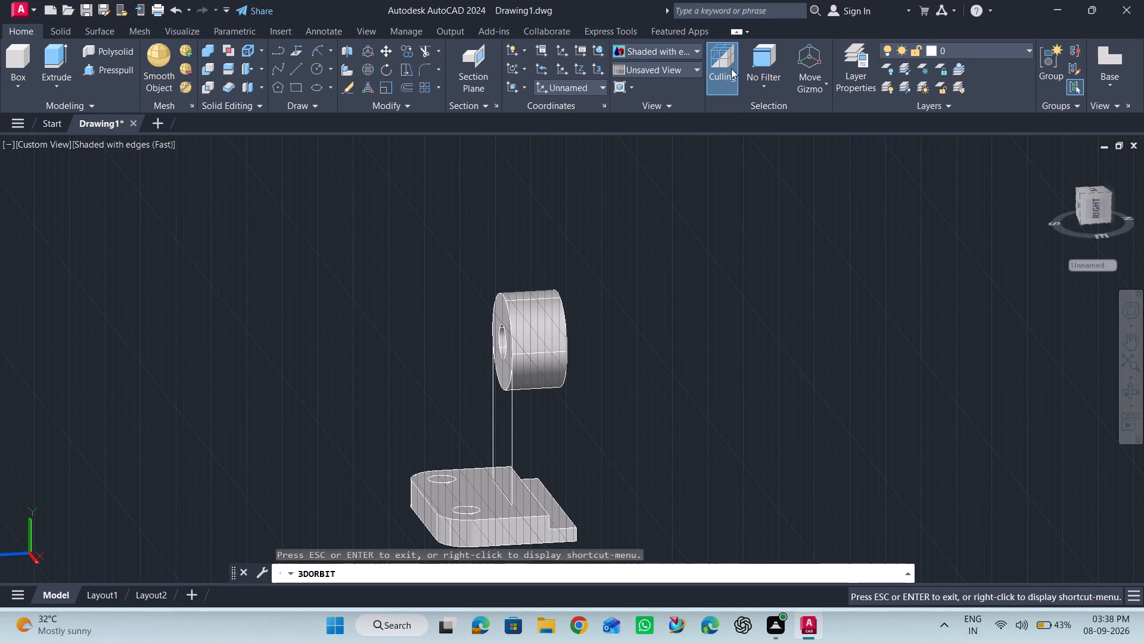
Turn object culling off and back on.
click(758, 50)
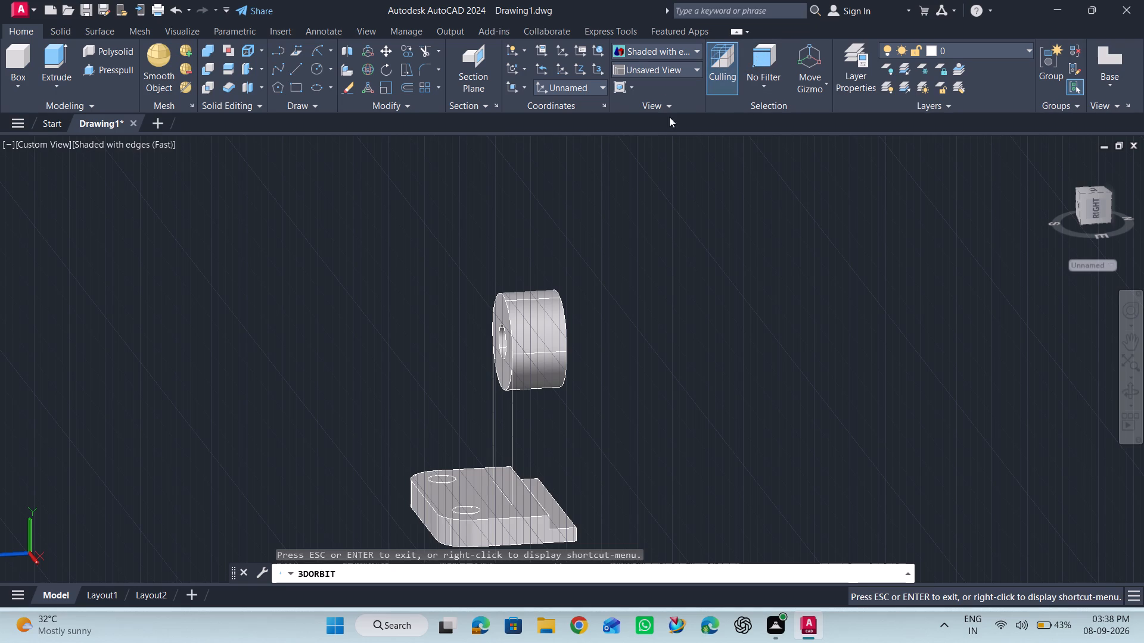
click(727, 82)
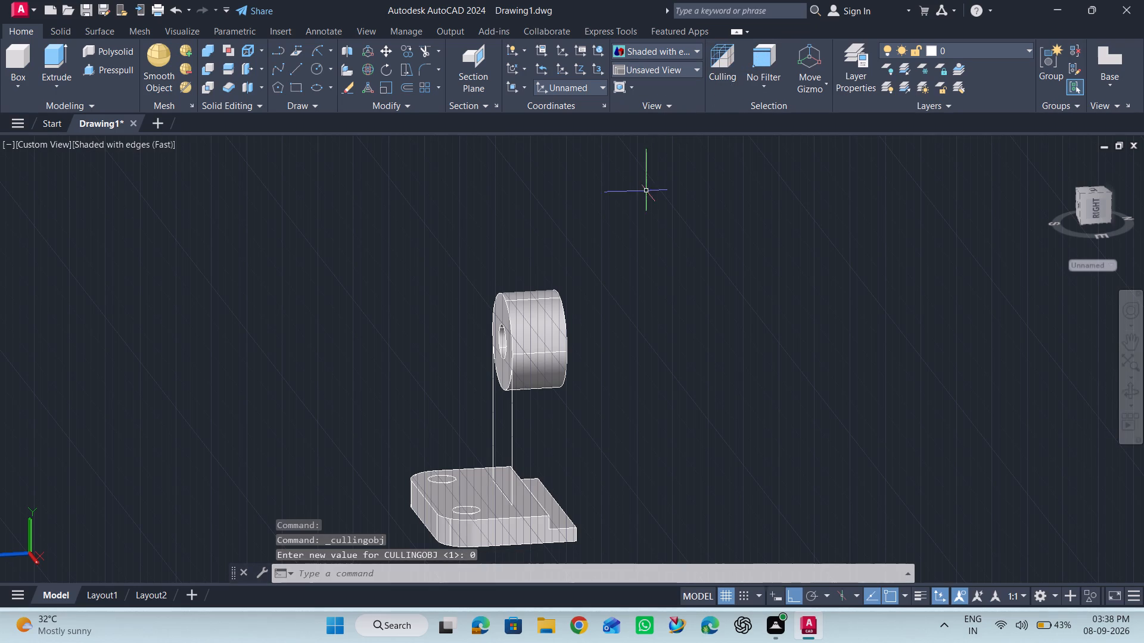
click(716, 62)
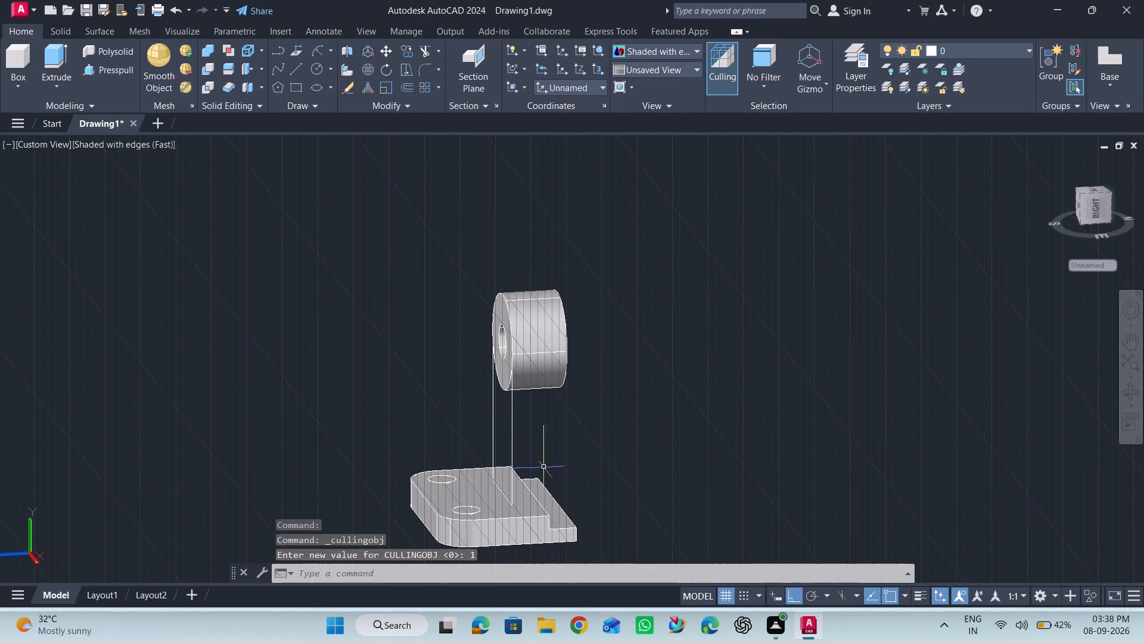
Draw a start-end-radius arc of radius 14 between the upper ends of the upright's two vertical side lines.
scroll(508, 485, up, 2)
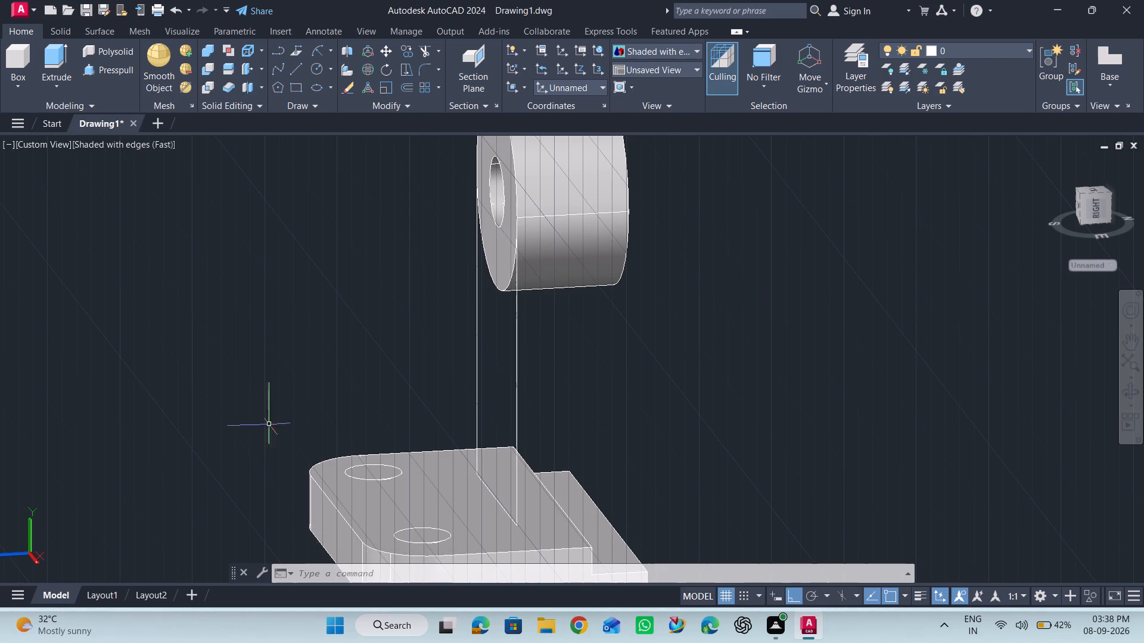
scroll(303, 417, down, 2)
scroll(278, 367, up, 1)
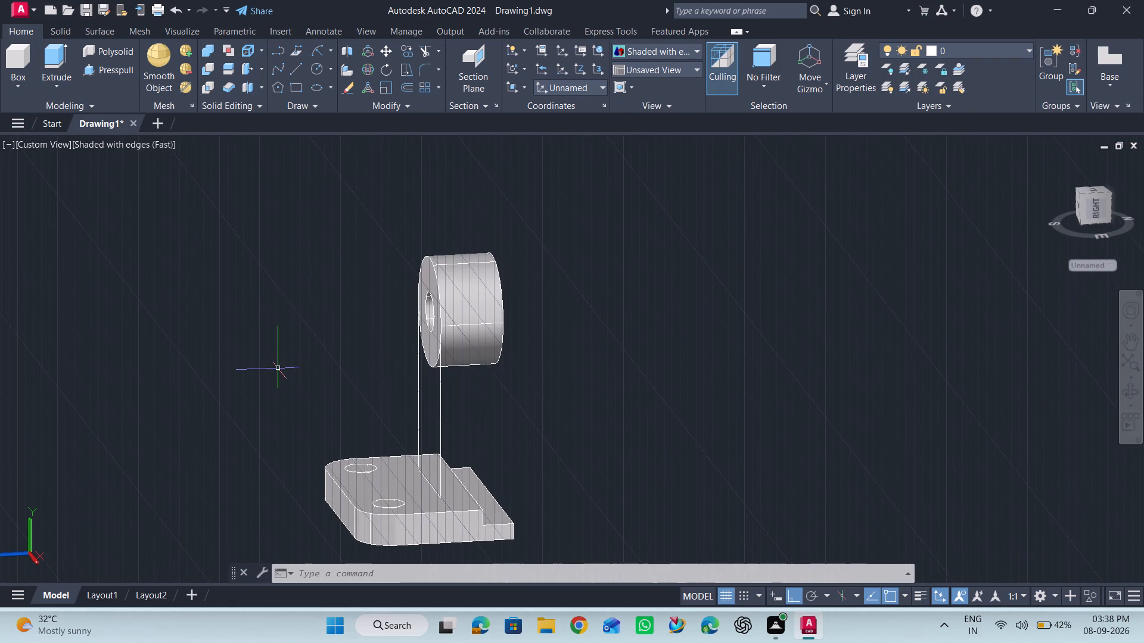
scroll(295, 376, down, 1)
scroll(285, 380, up, 1)
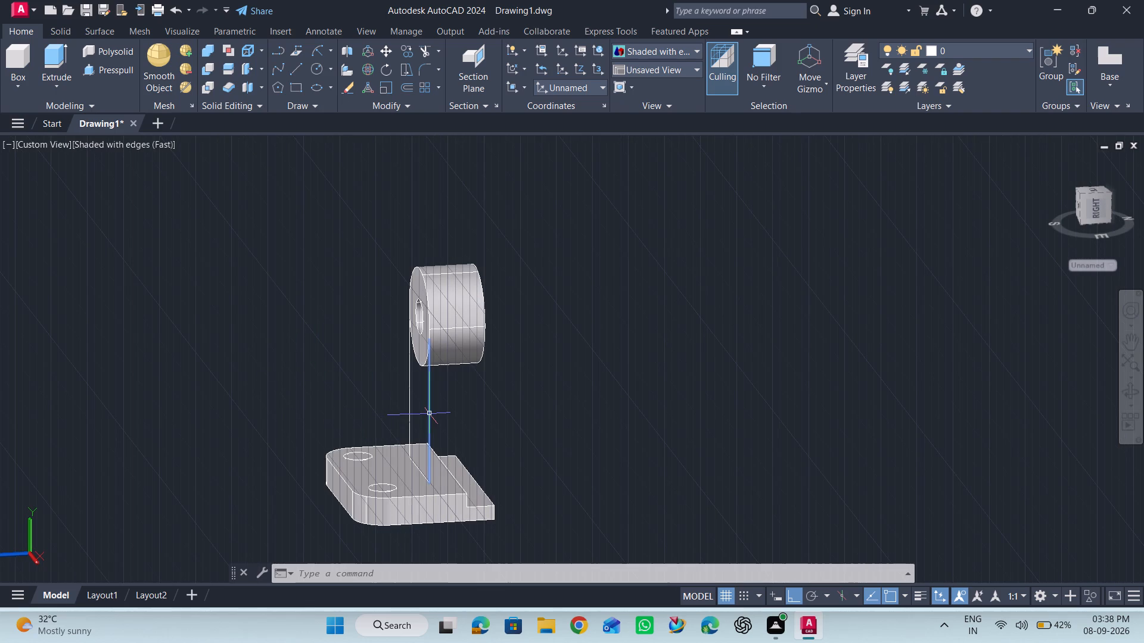
scroll(405, 408, up, 1)
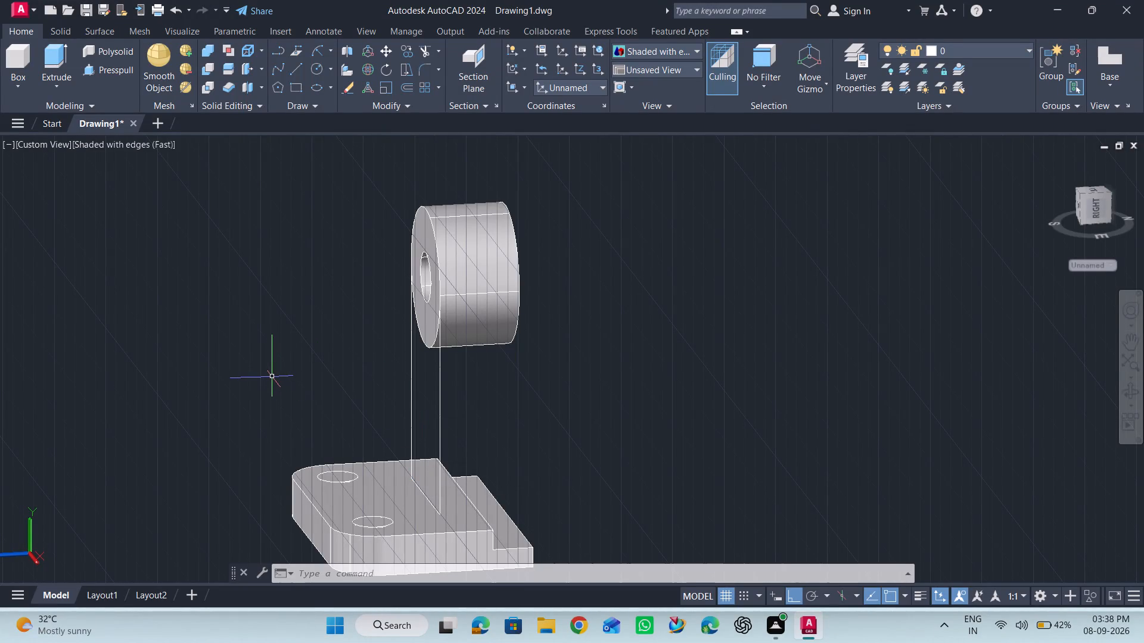
click(1127, 389)
drag(682, 388, 831, 388)
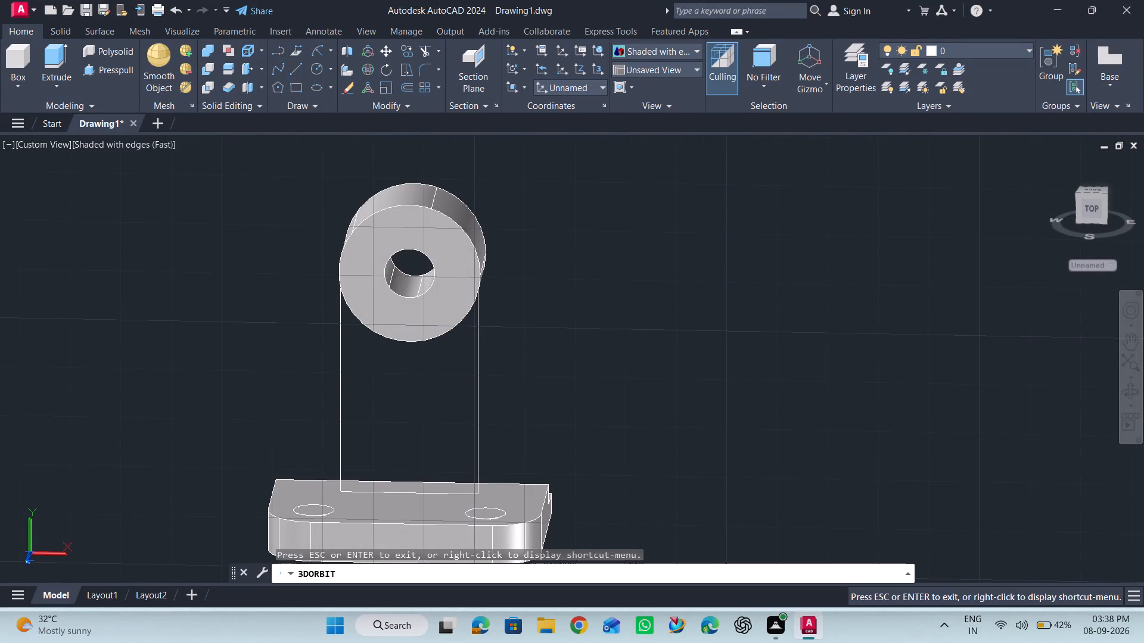
key(Escape)
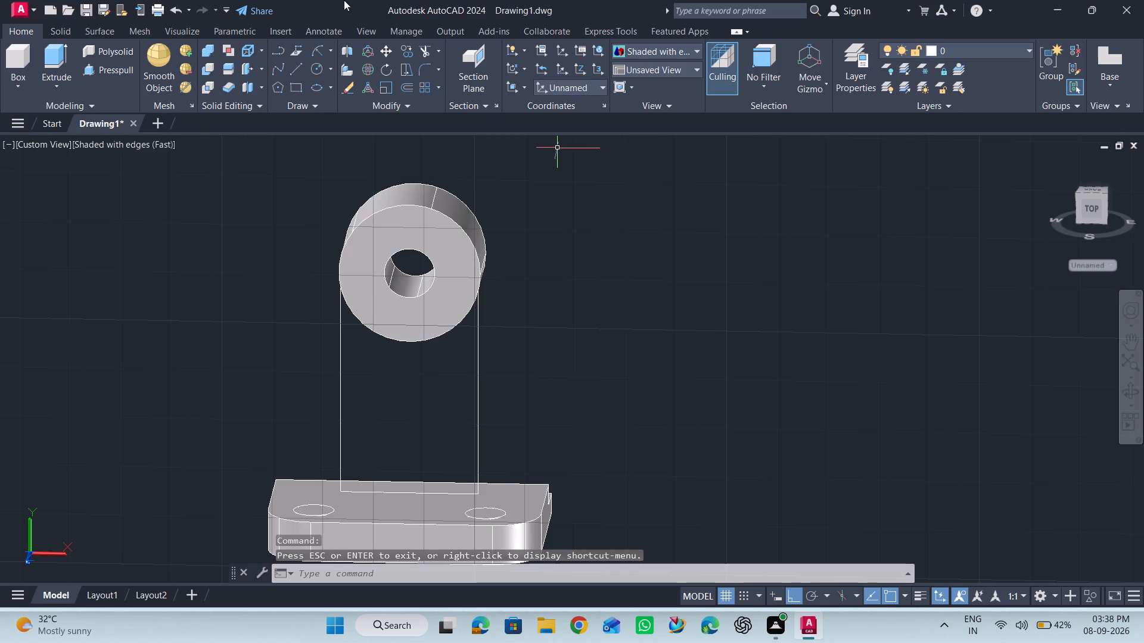
click(317, 51)
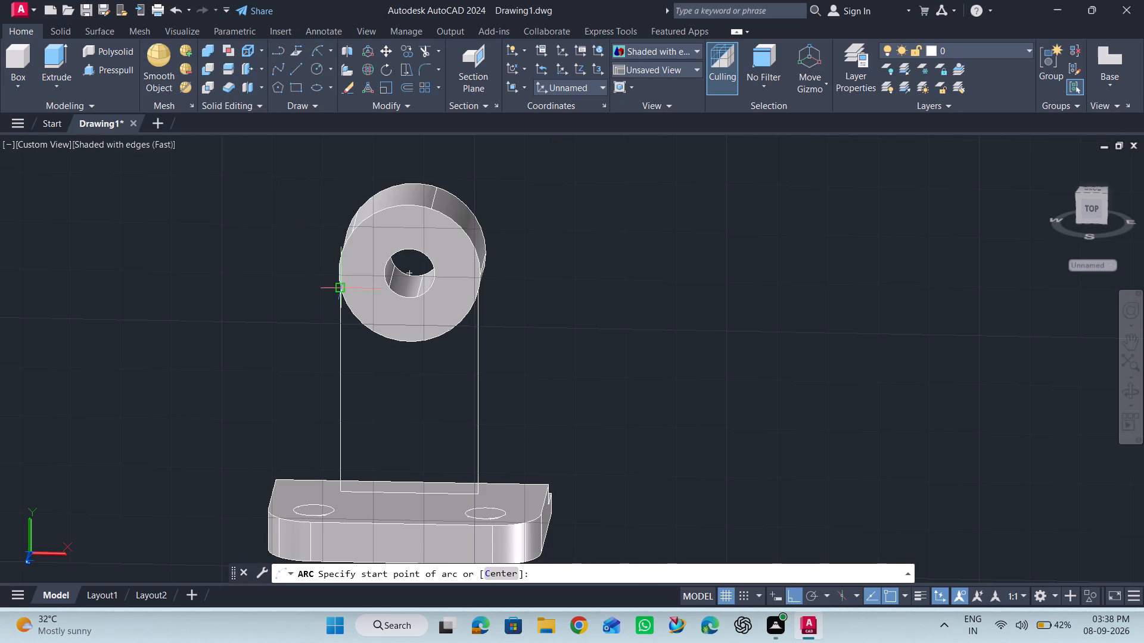
scroll(341, 289, up, 2)
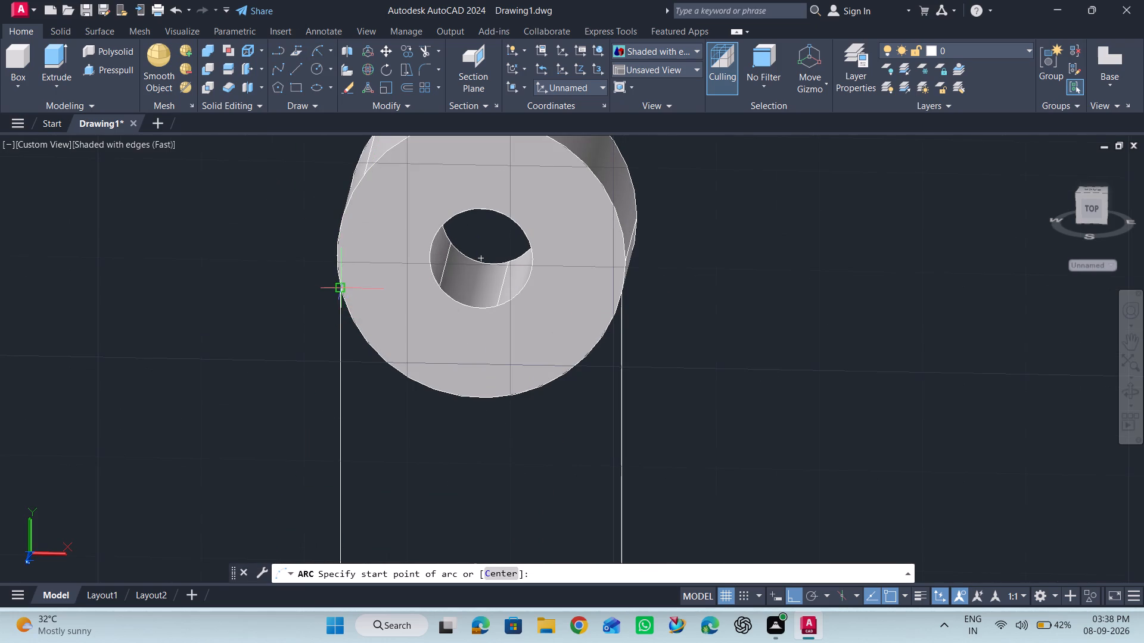
click(344, 286)
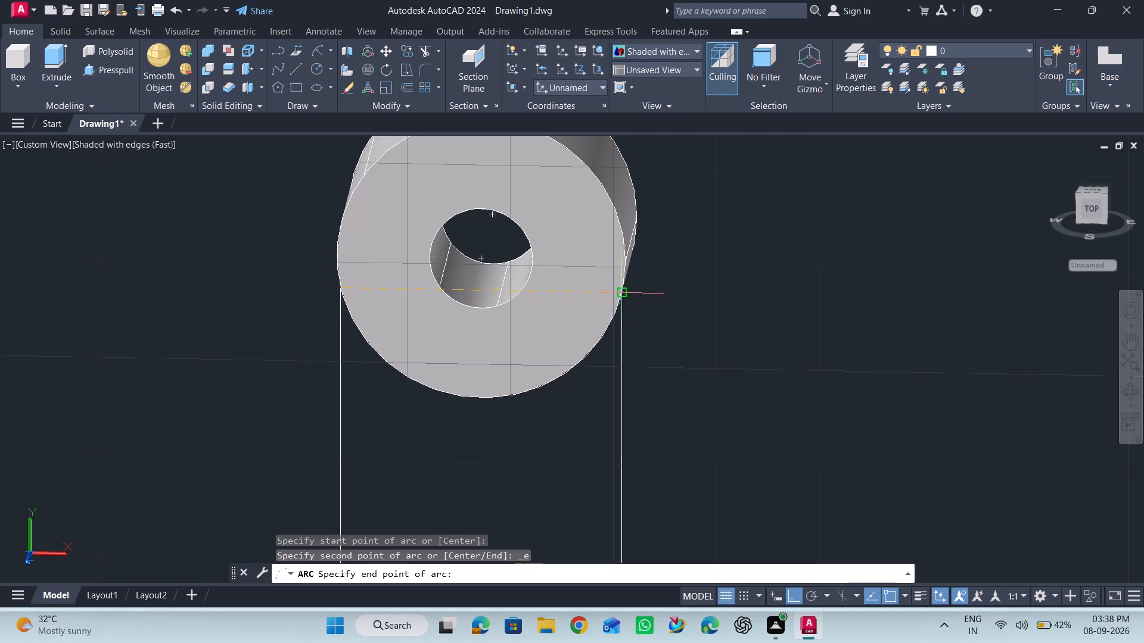
click(618, 292)
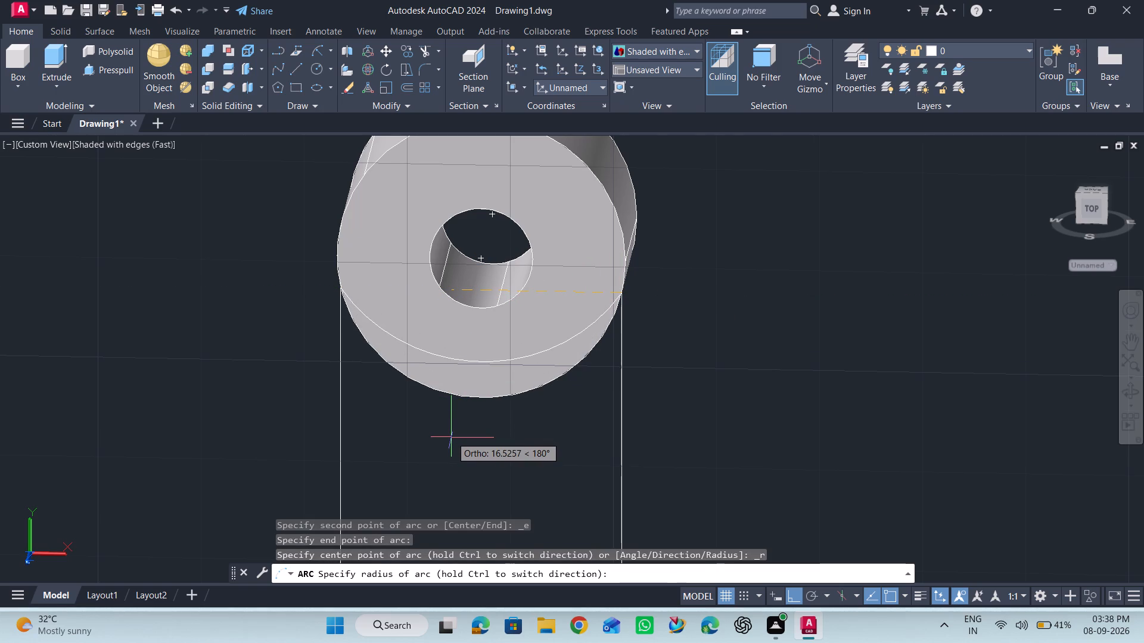
text(14)
key(Return)
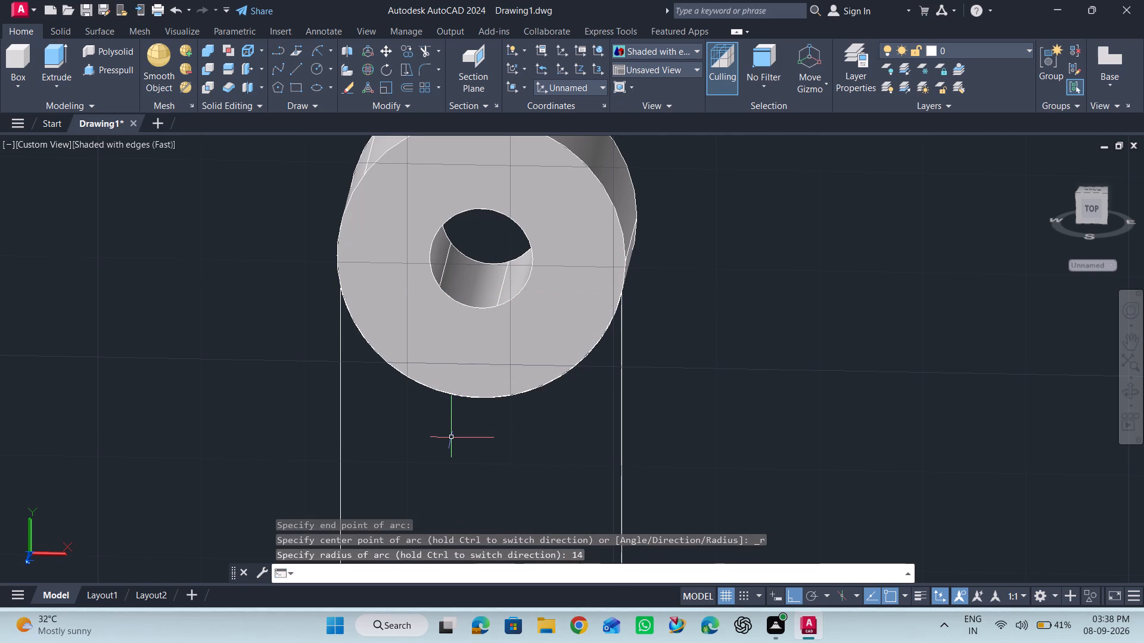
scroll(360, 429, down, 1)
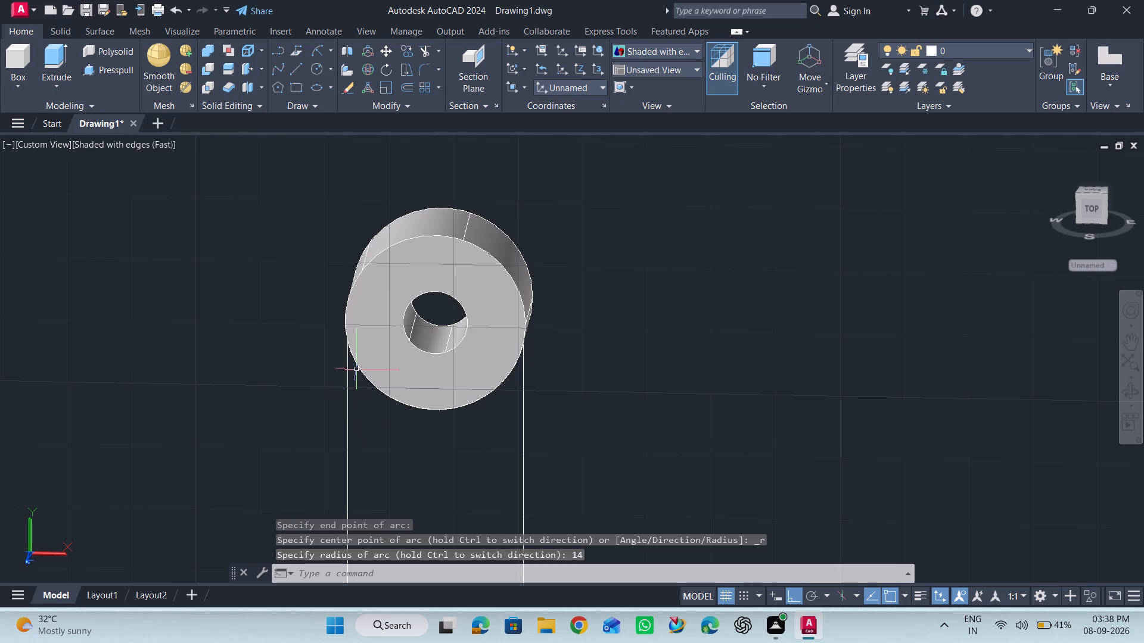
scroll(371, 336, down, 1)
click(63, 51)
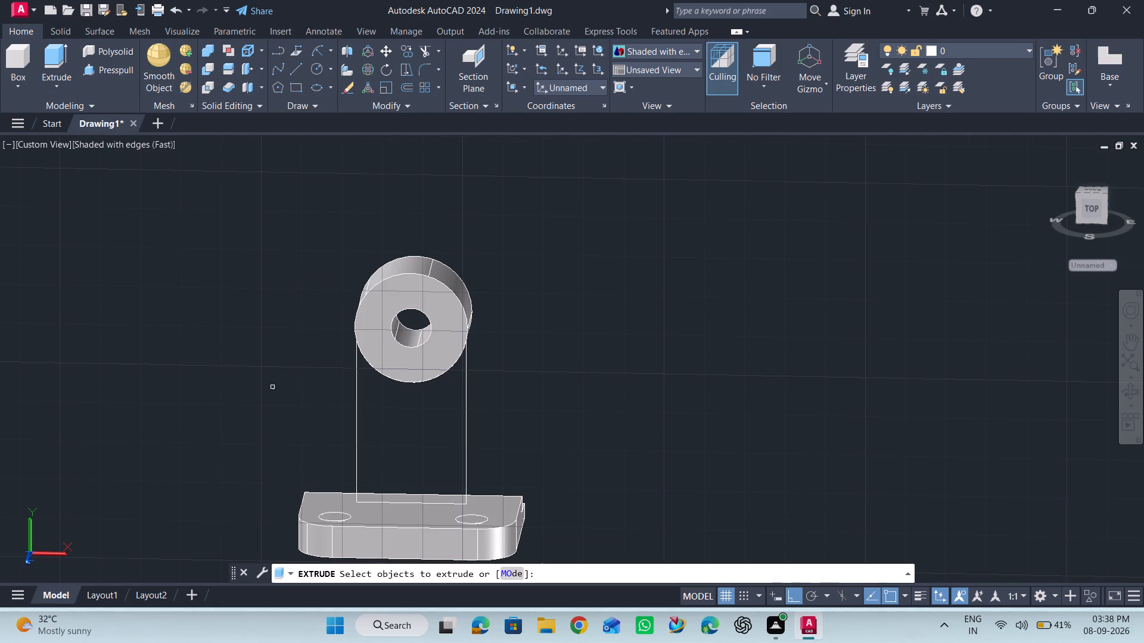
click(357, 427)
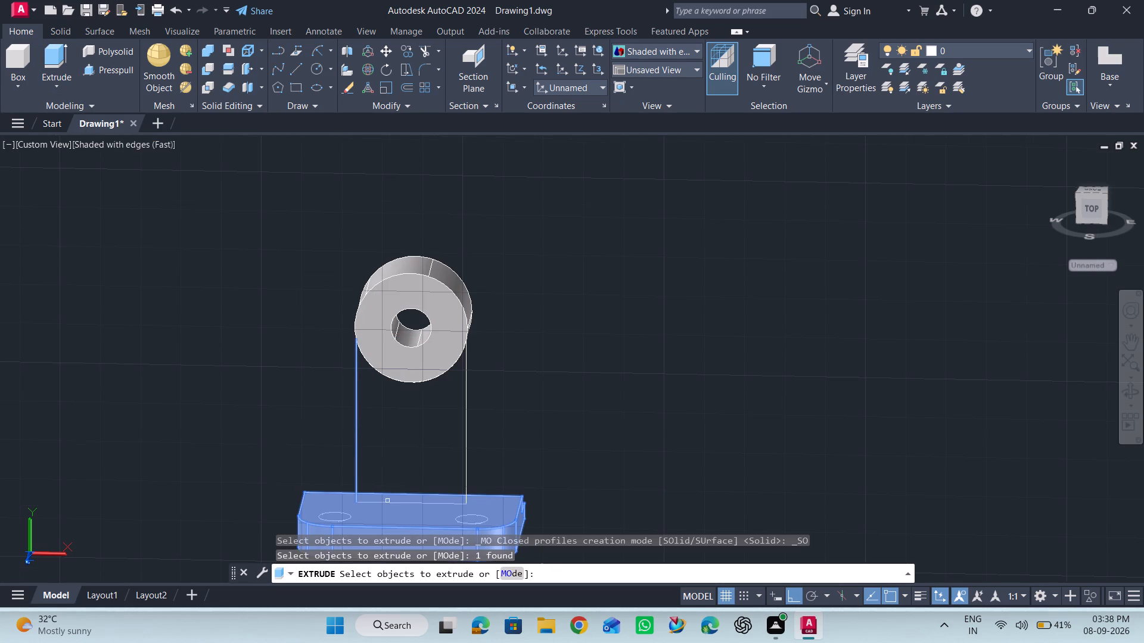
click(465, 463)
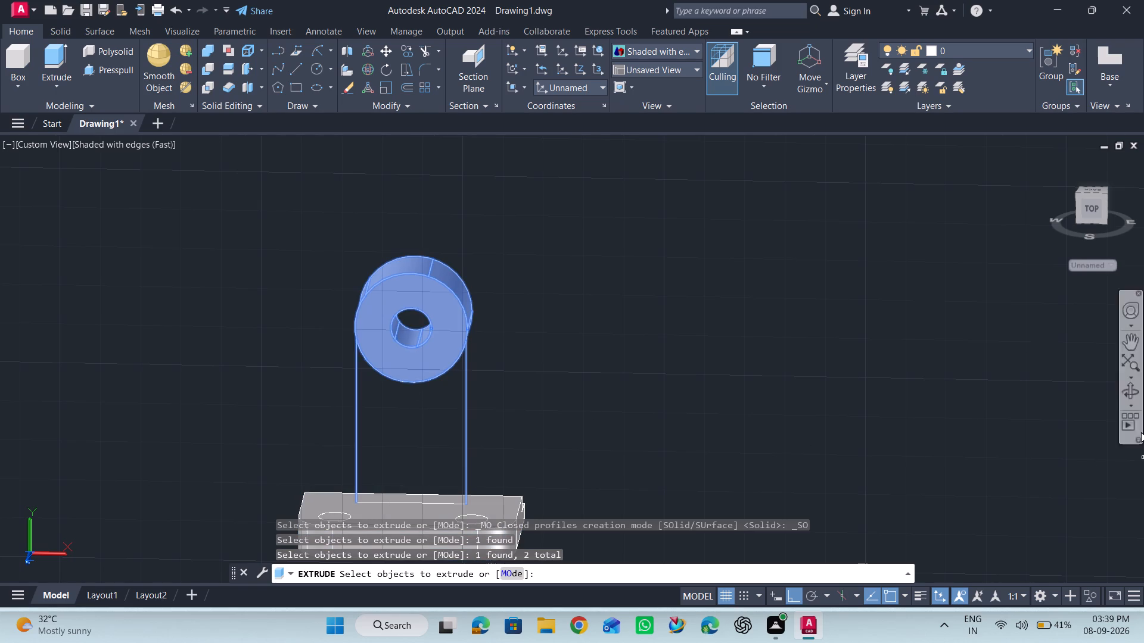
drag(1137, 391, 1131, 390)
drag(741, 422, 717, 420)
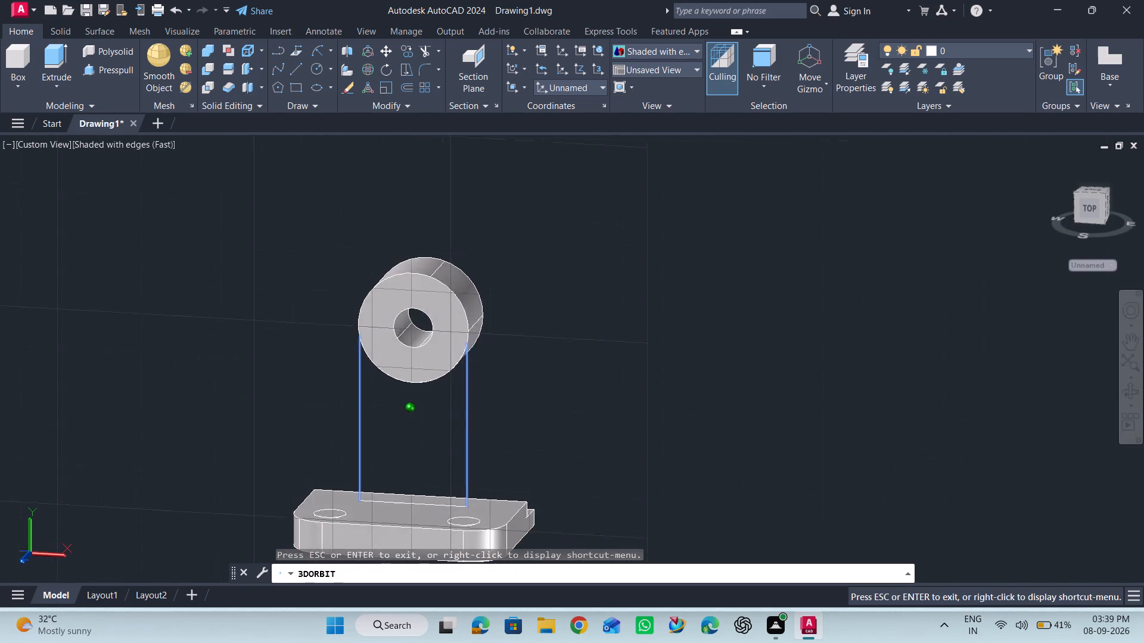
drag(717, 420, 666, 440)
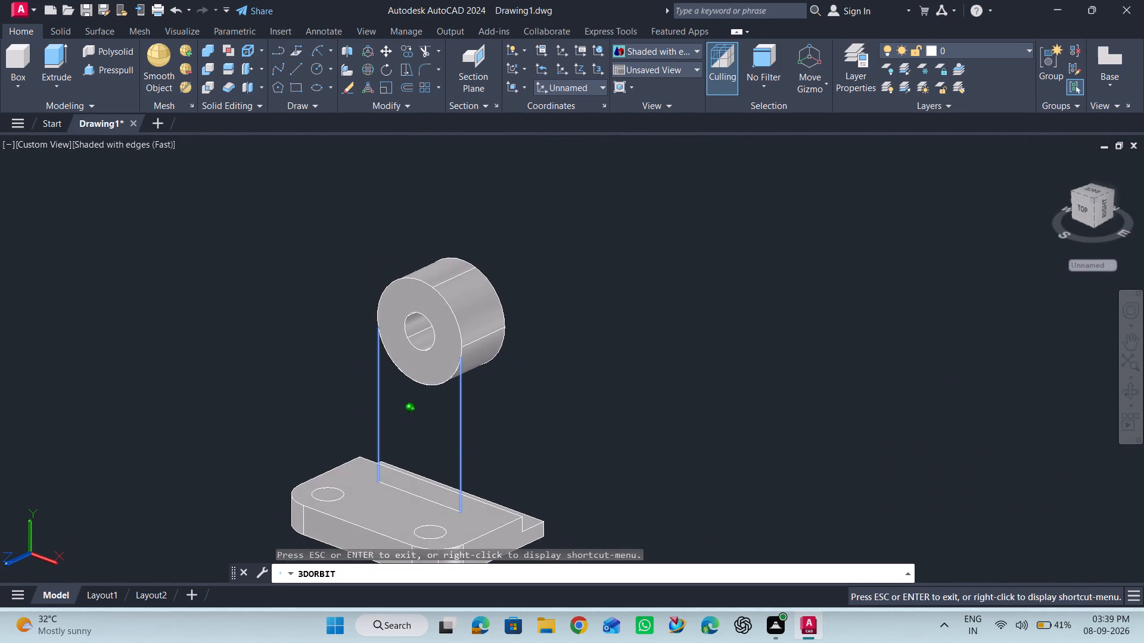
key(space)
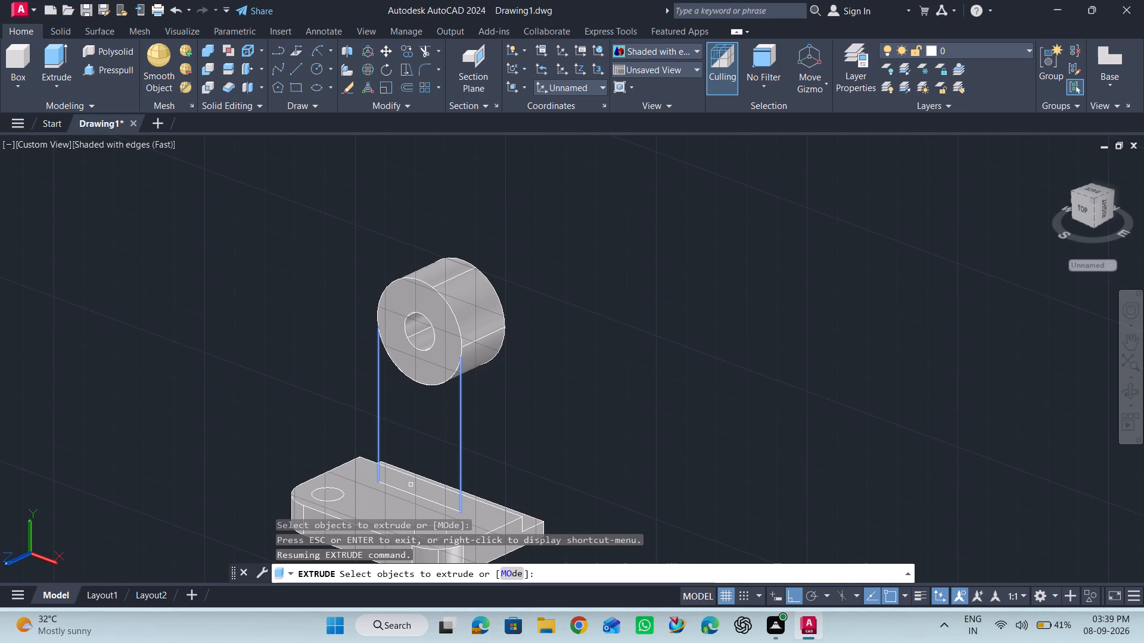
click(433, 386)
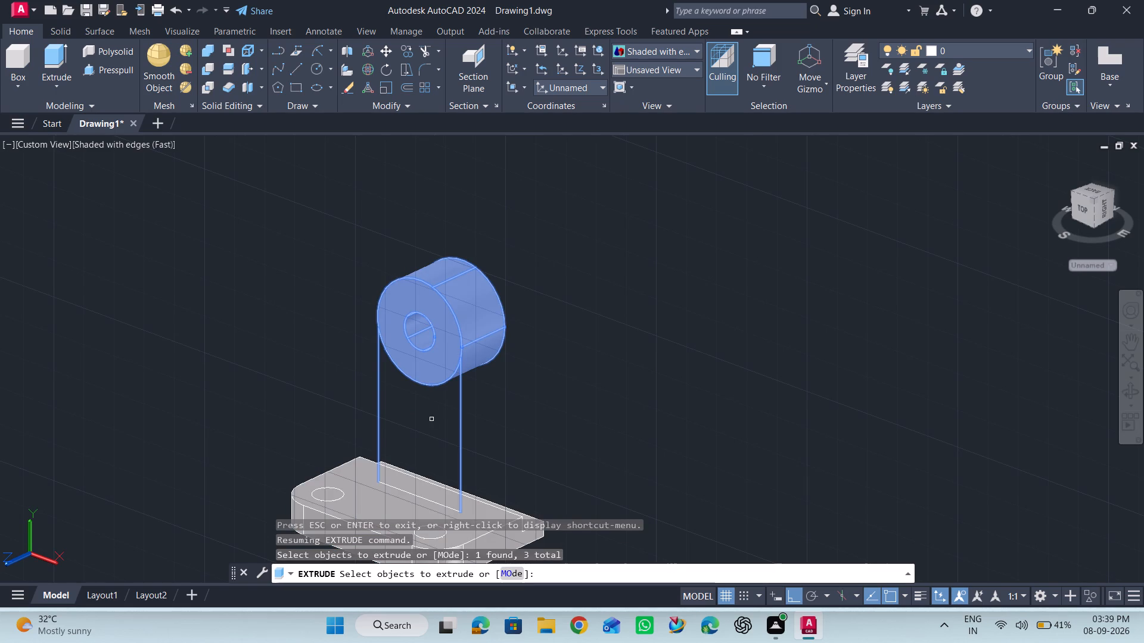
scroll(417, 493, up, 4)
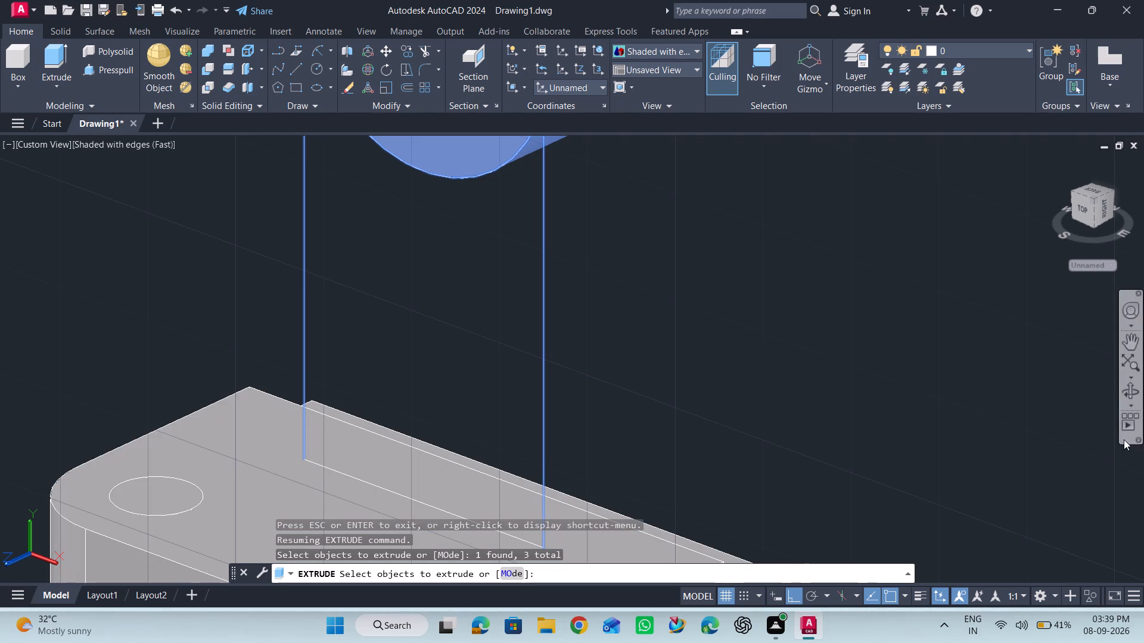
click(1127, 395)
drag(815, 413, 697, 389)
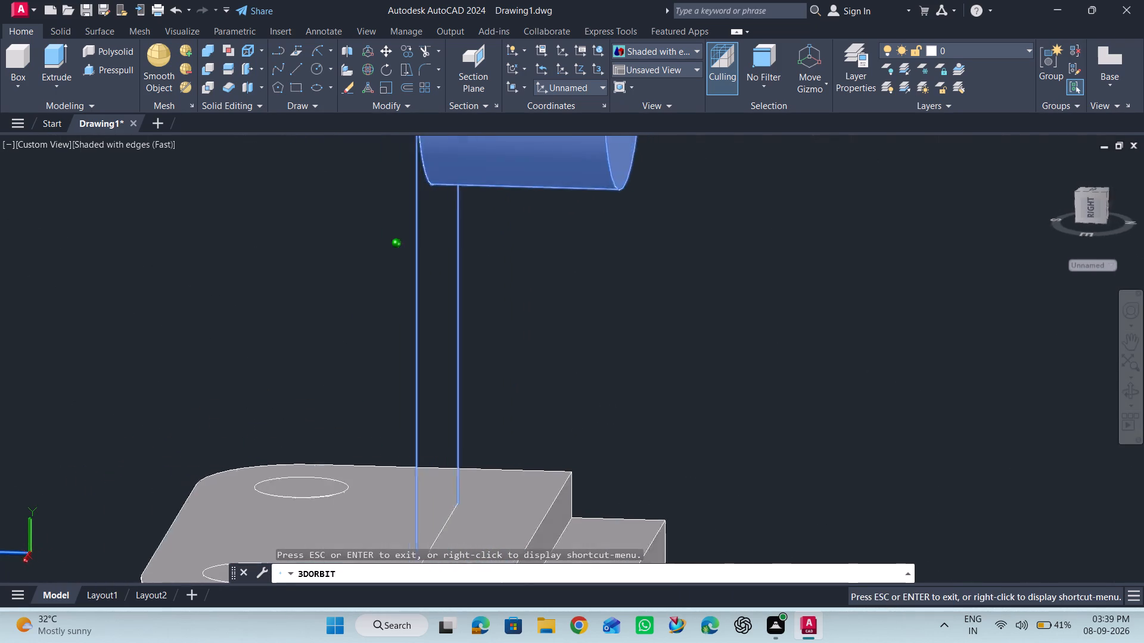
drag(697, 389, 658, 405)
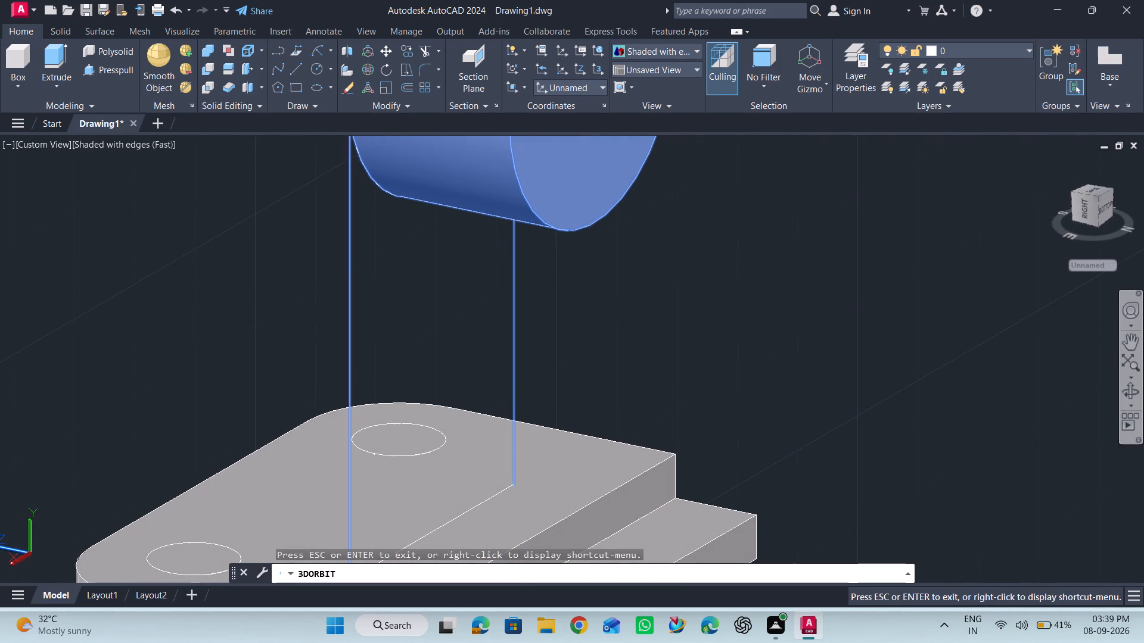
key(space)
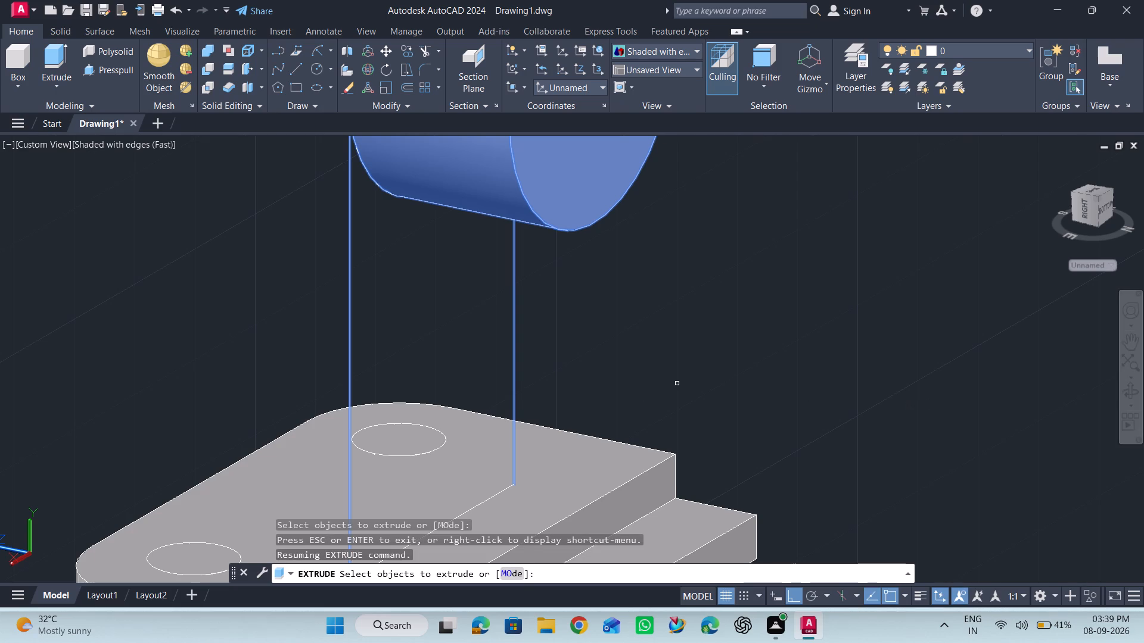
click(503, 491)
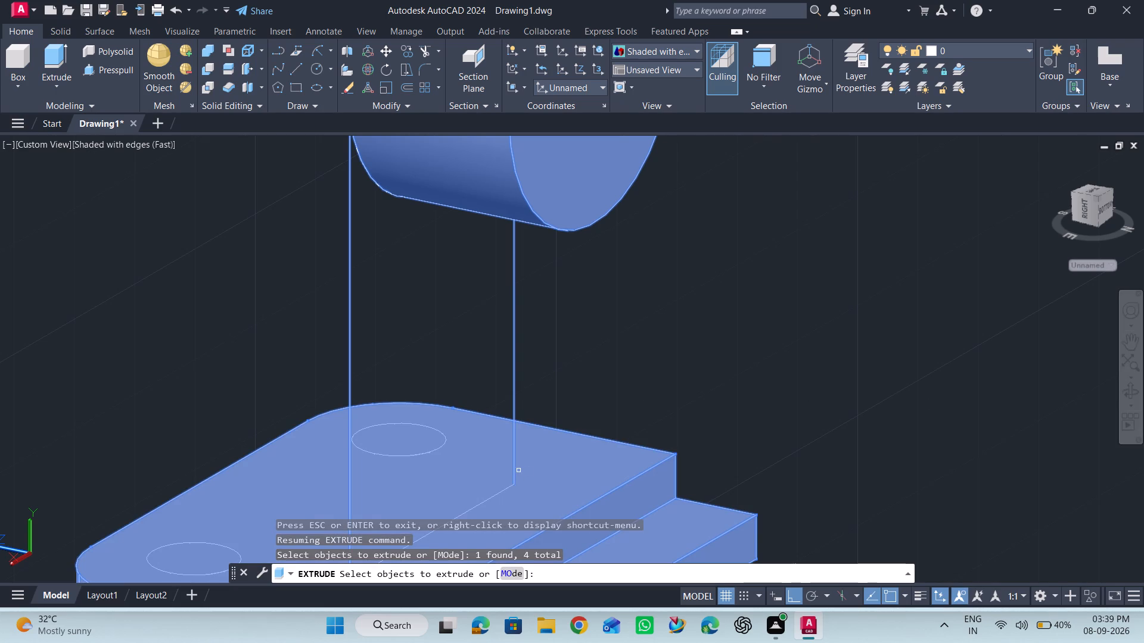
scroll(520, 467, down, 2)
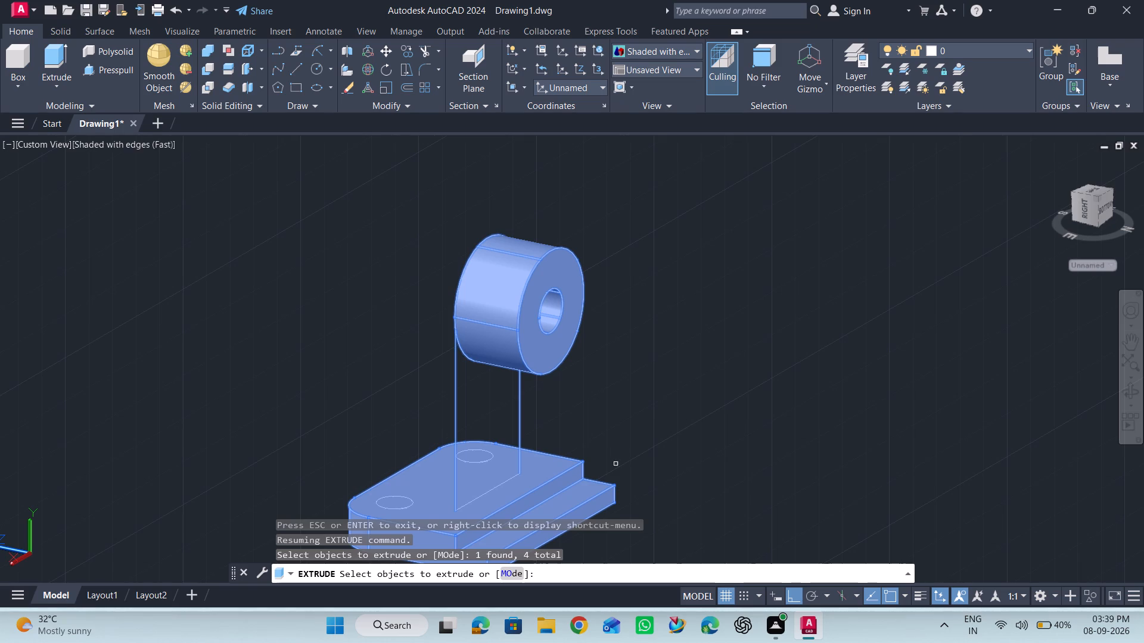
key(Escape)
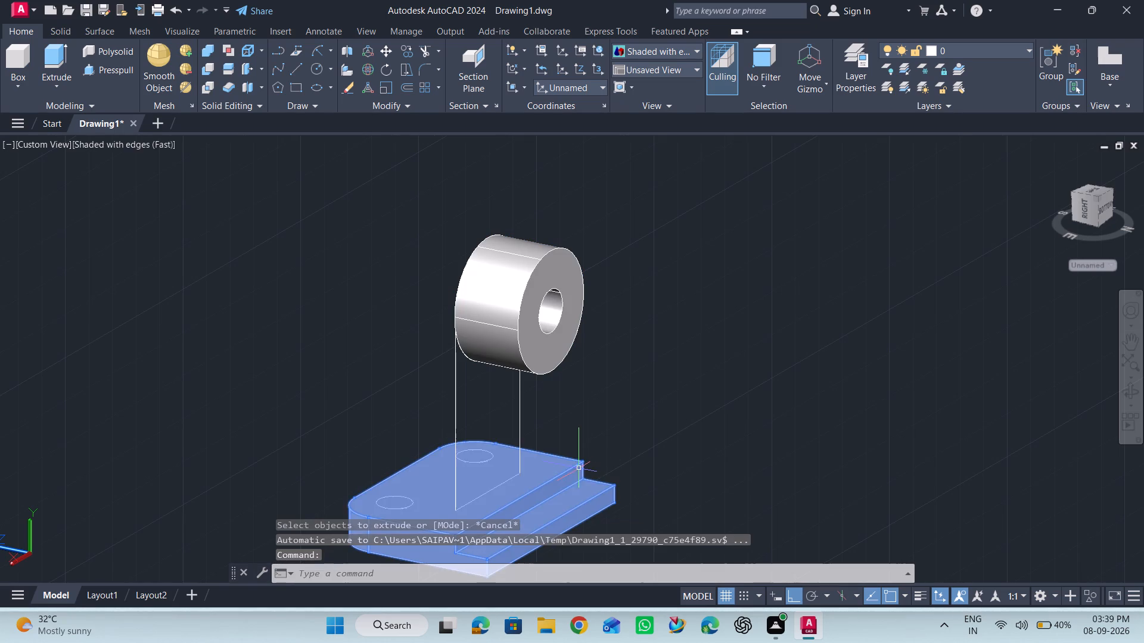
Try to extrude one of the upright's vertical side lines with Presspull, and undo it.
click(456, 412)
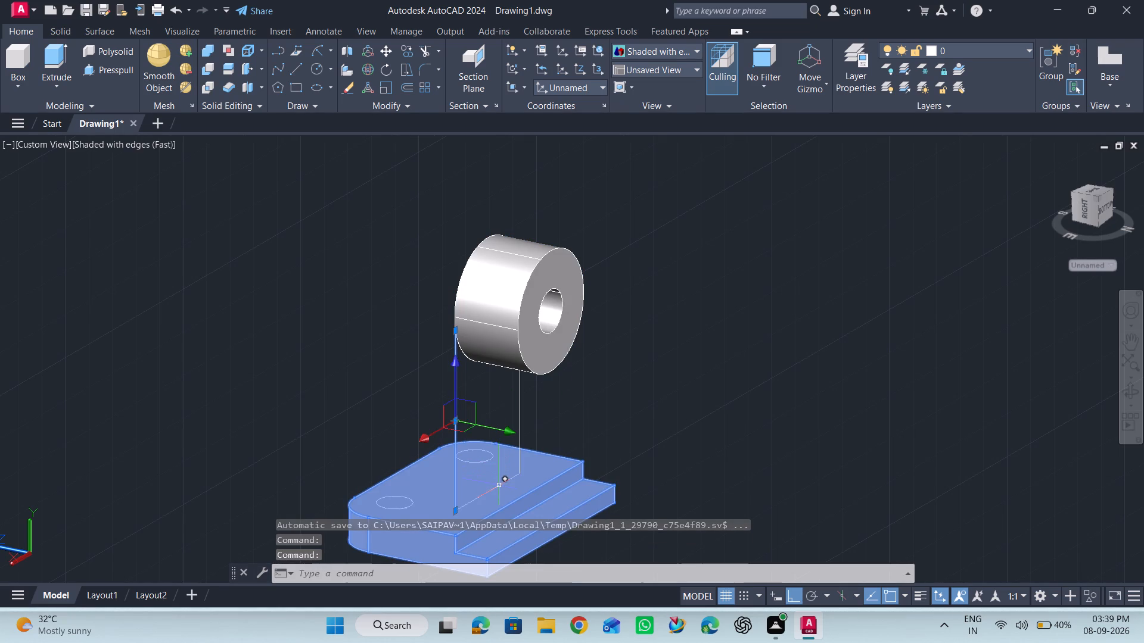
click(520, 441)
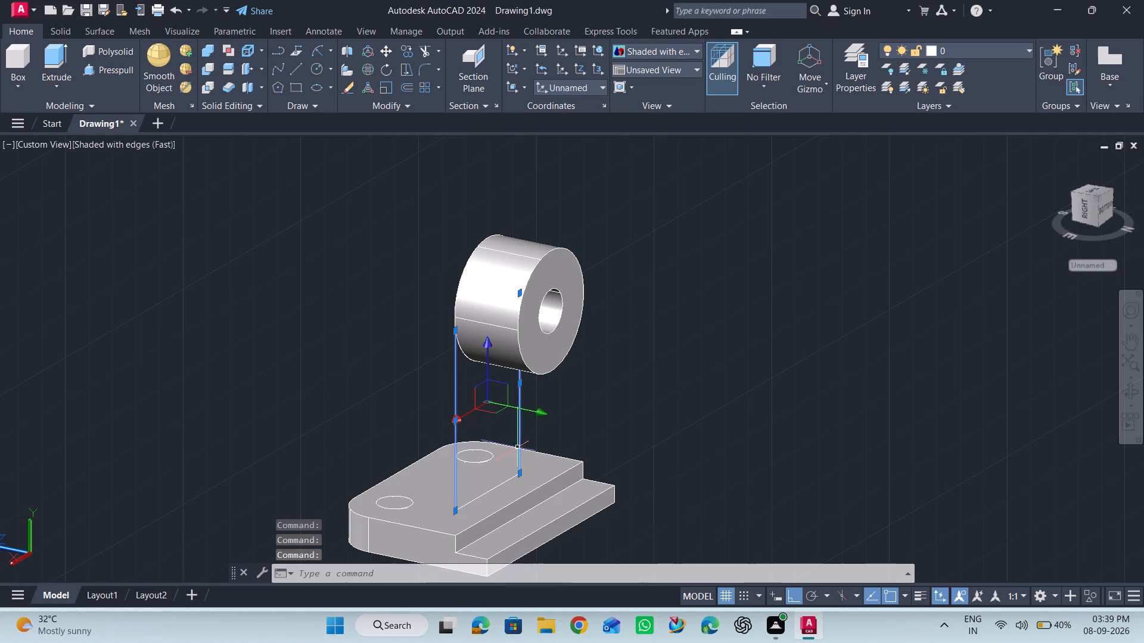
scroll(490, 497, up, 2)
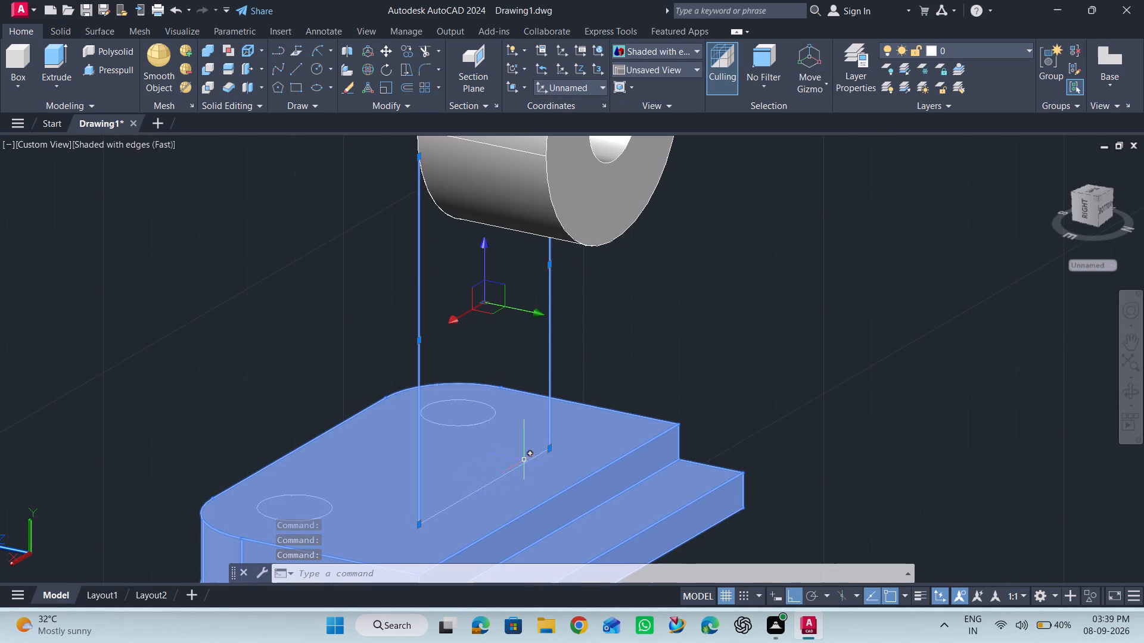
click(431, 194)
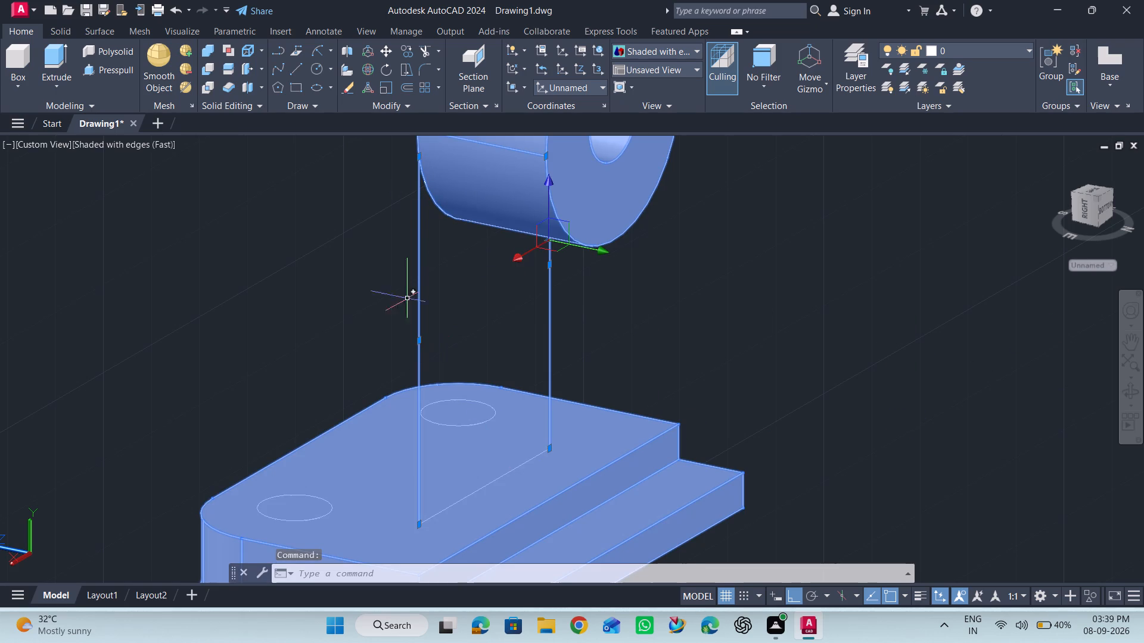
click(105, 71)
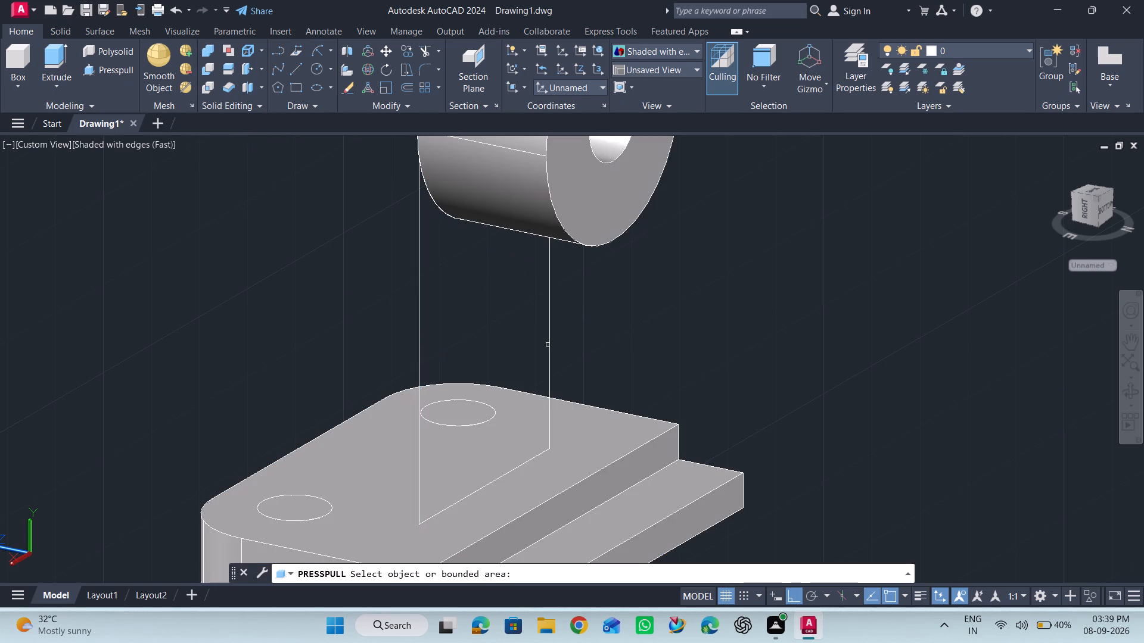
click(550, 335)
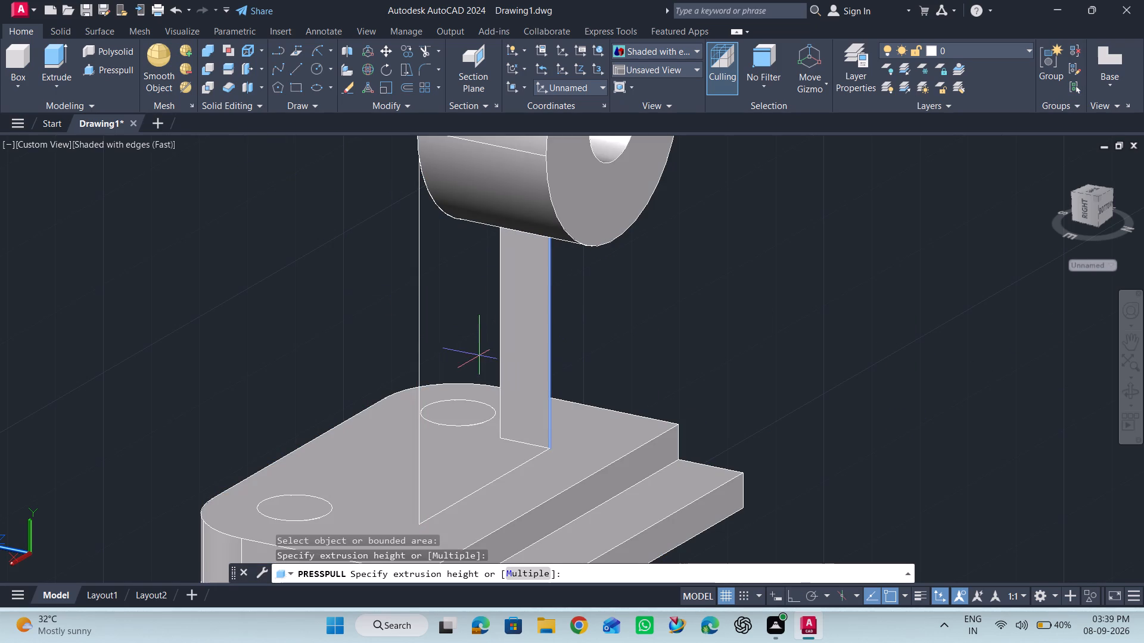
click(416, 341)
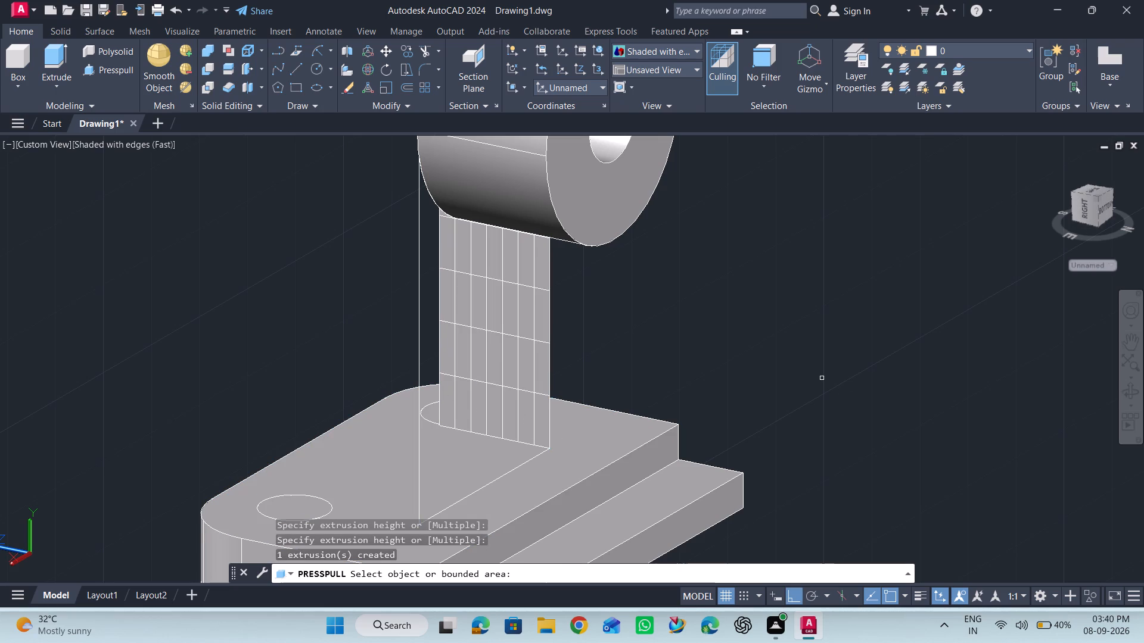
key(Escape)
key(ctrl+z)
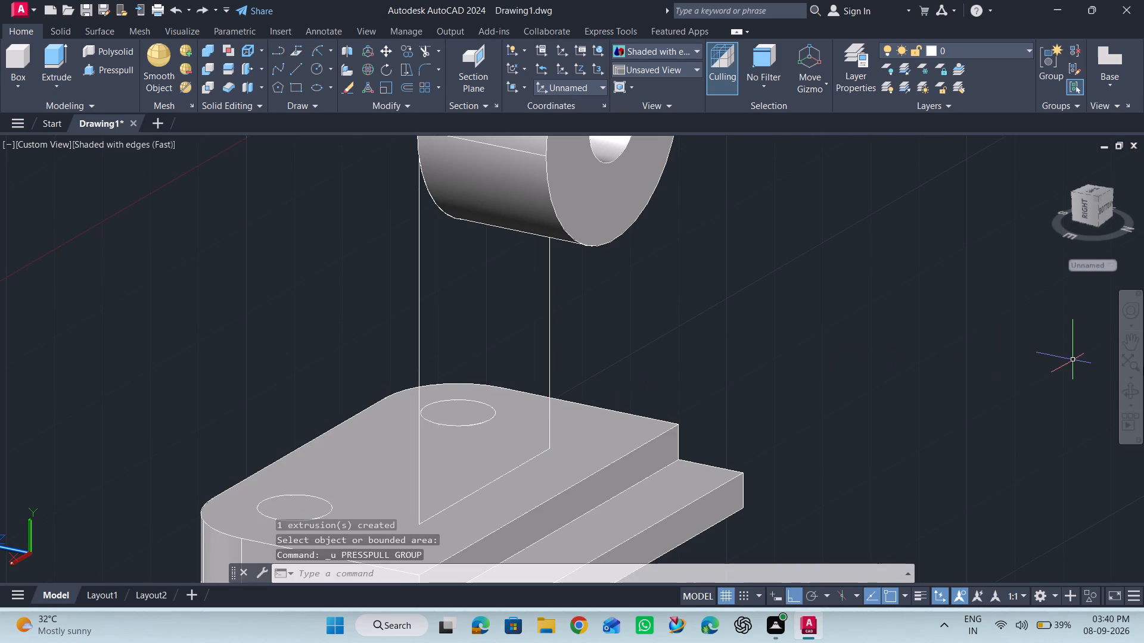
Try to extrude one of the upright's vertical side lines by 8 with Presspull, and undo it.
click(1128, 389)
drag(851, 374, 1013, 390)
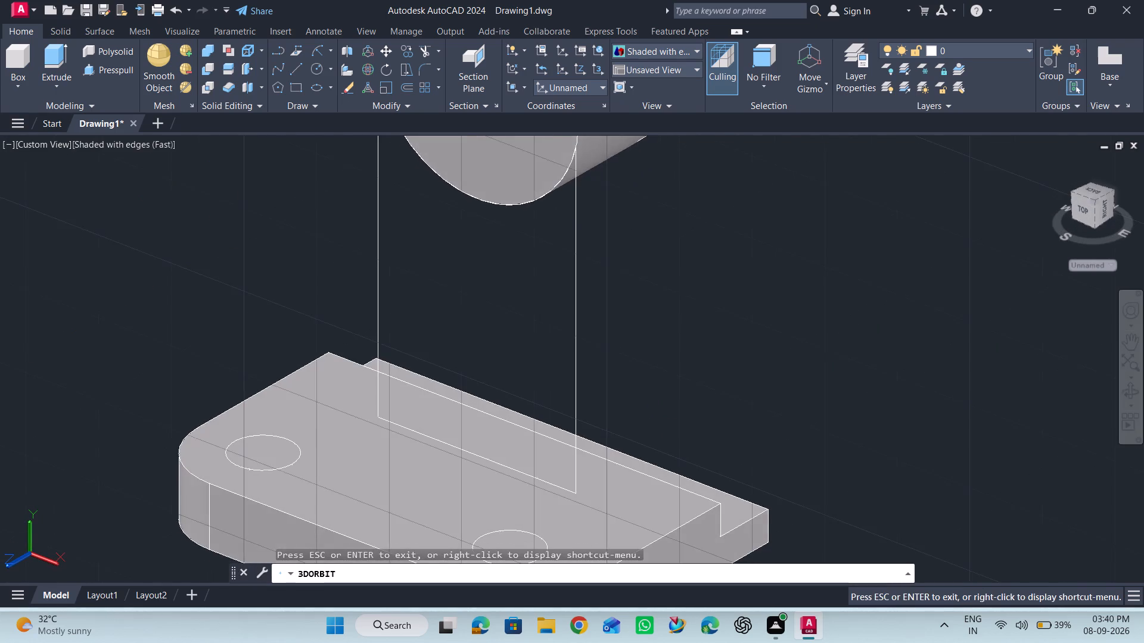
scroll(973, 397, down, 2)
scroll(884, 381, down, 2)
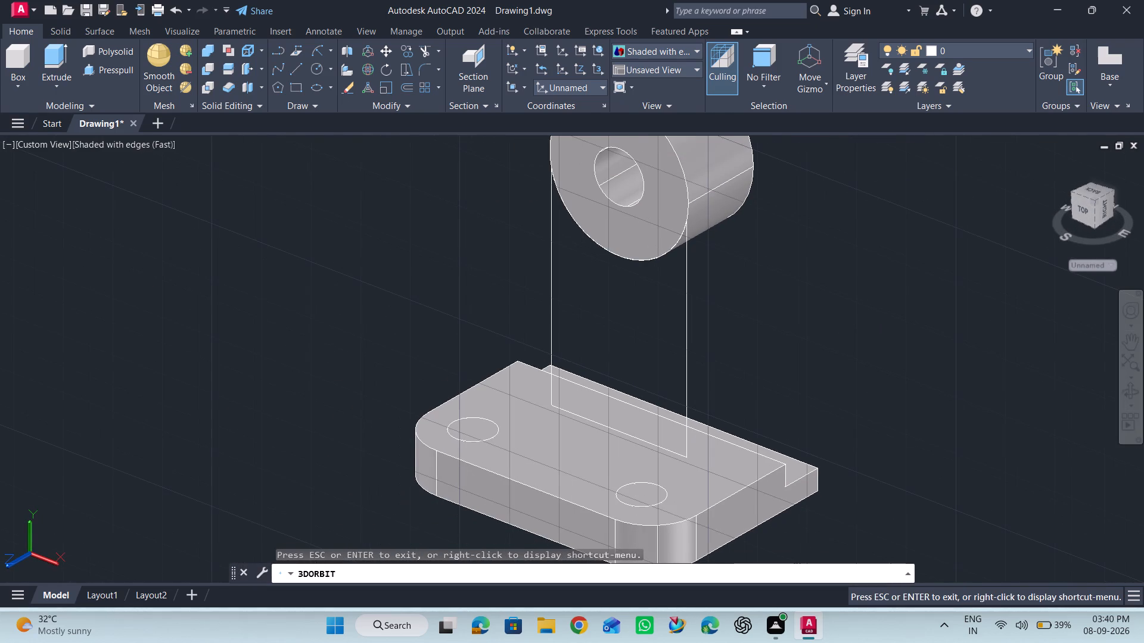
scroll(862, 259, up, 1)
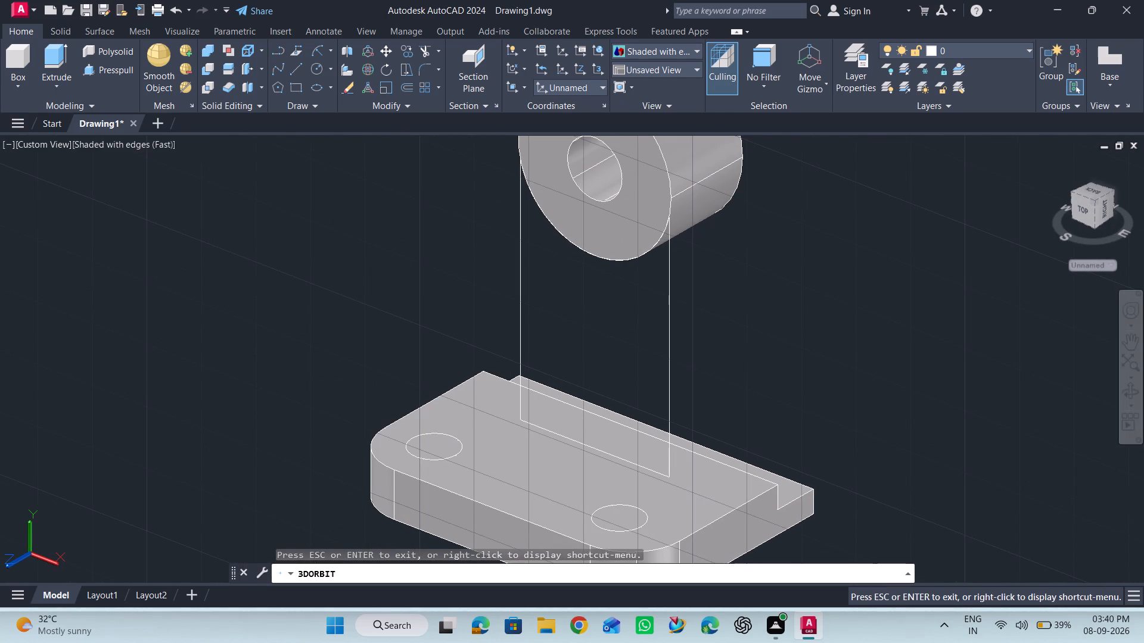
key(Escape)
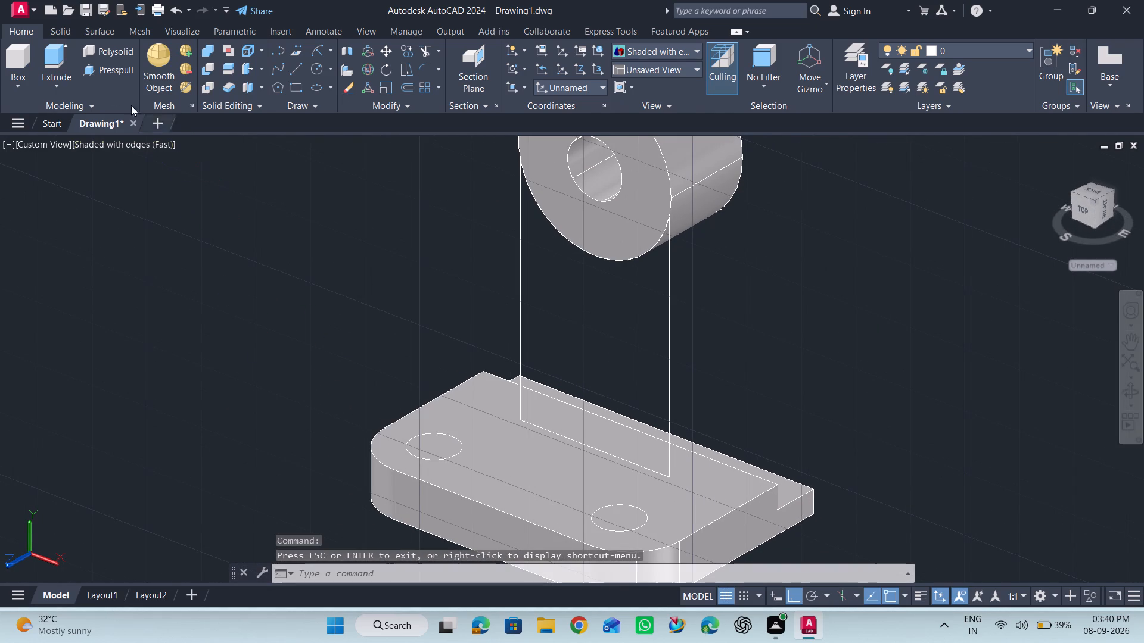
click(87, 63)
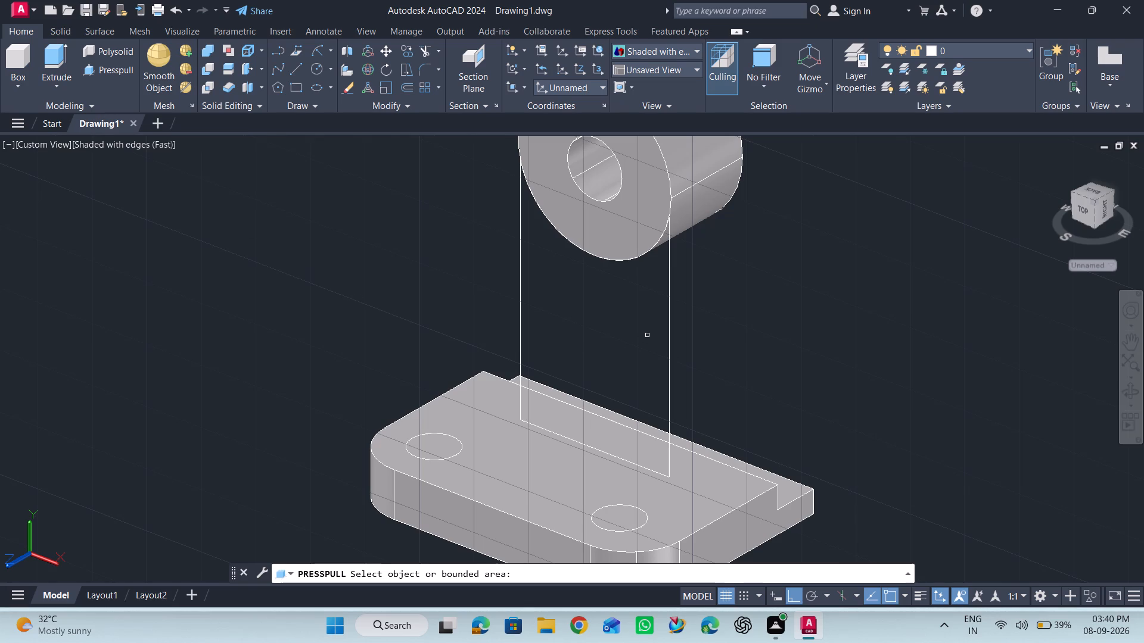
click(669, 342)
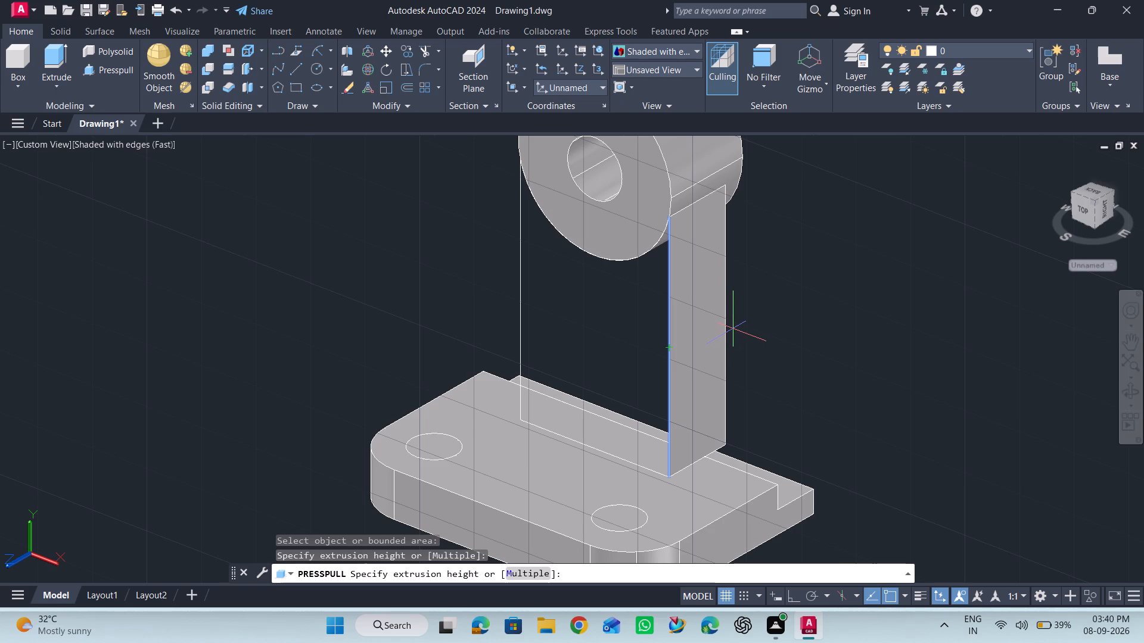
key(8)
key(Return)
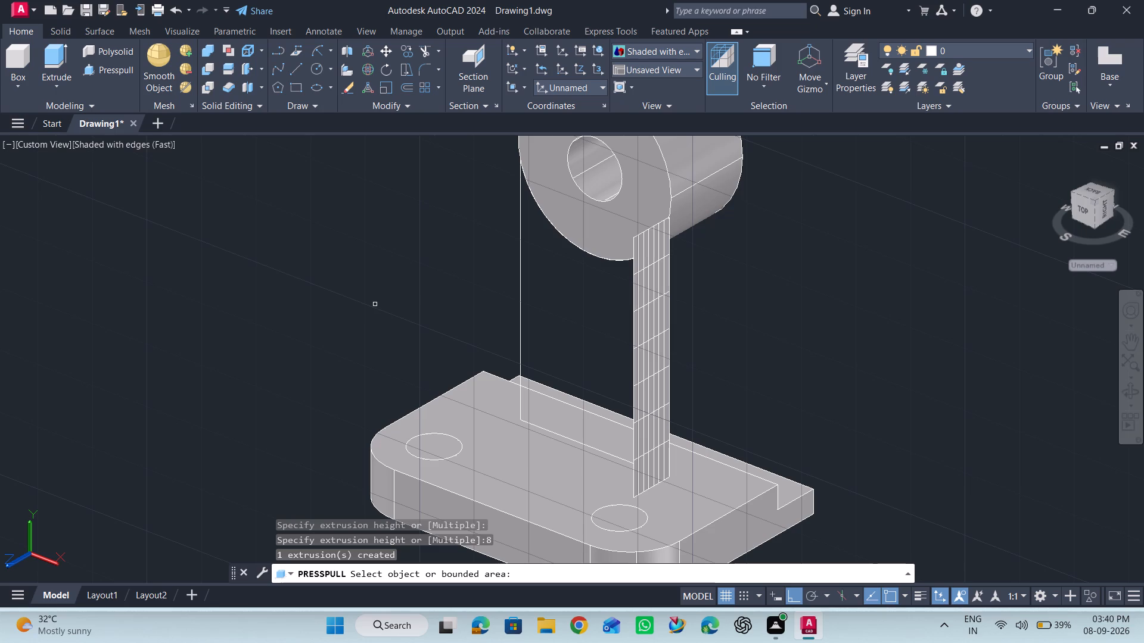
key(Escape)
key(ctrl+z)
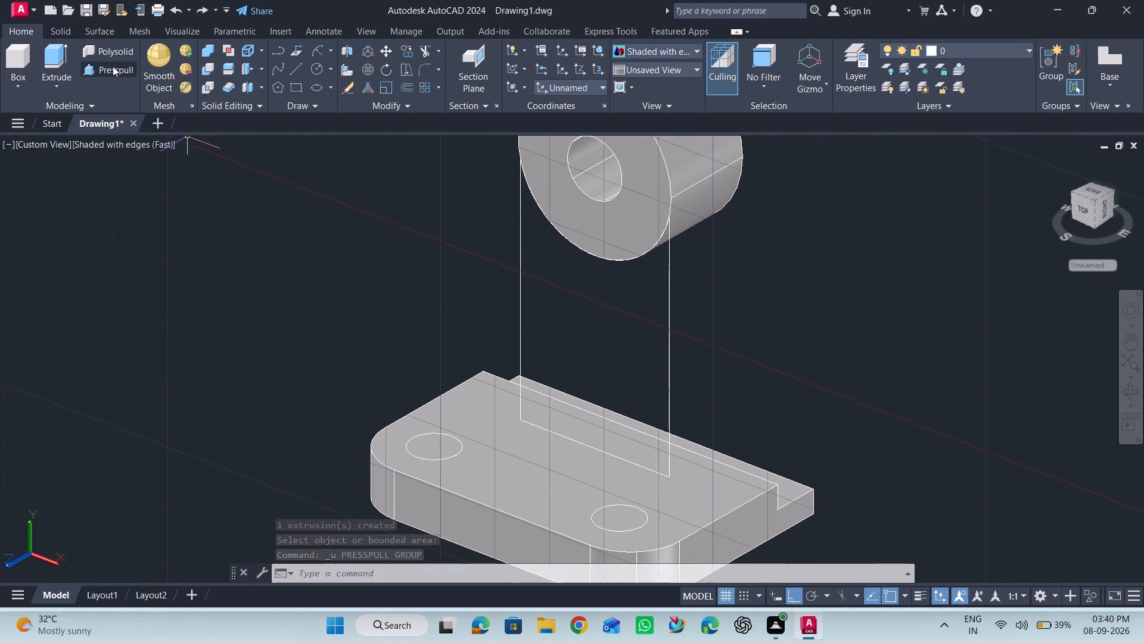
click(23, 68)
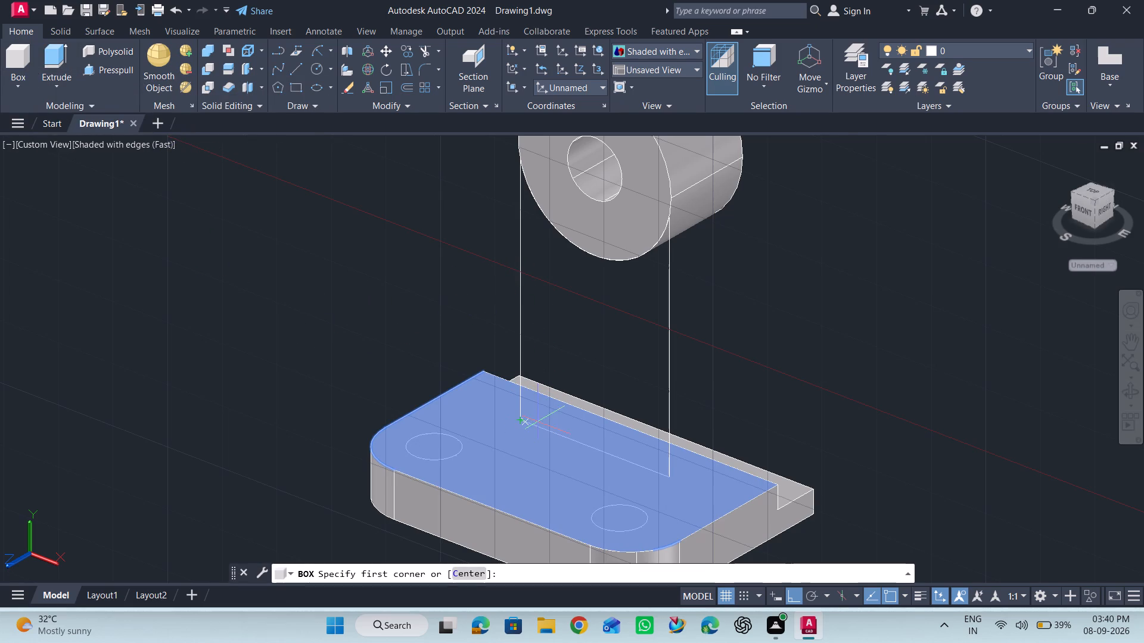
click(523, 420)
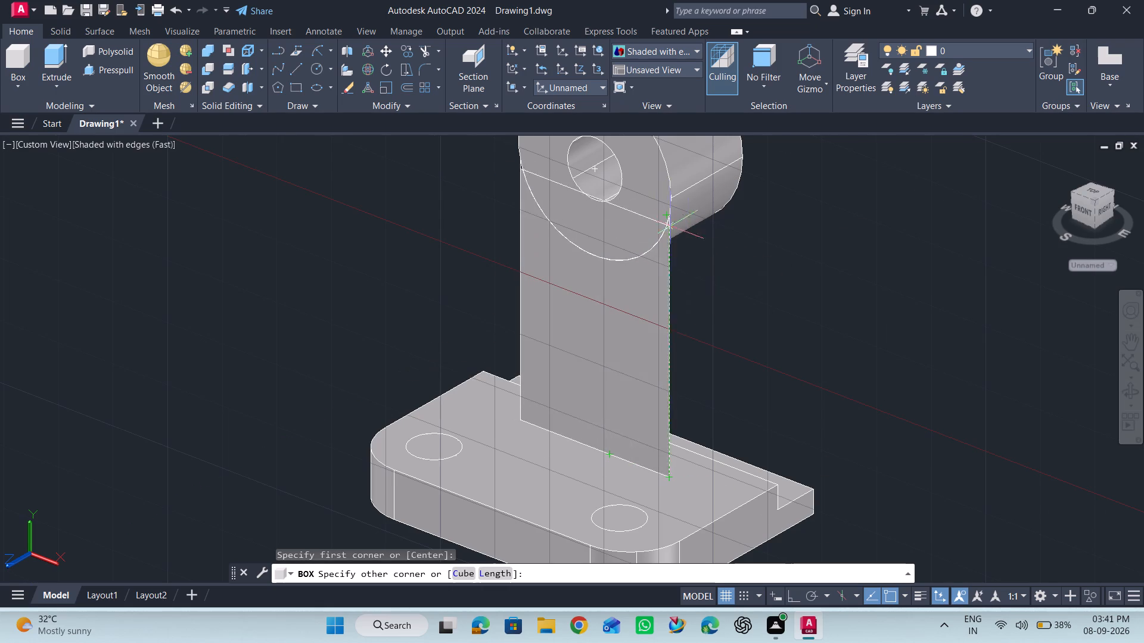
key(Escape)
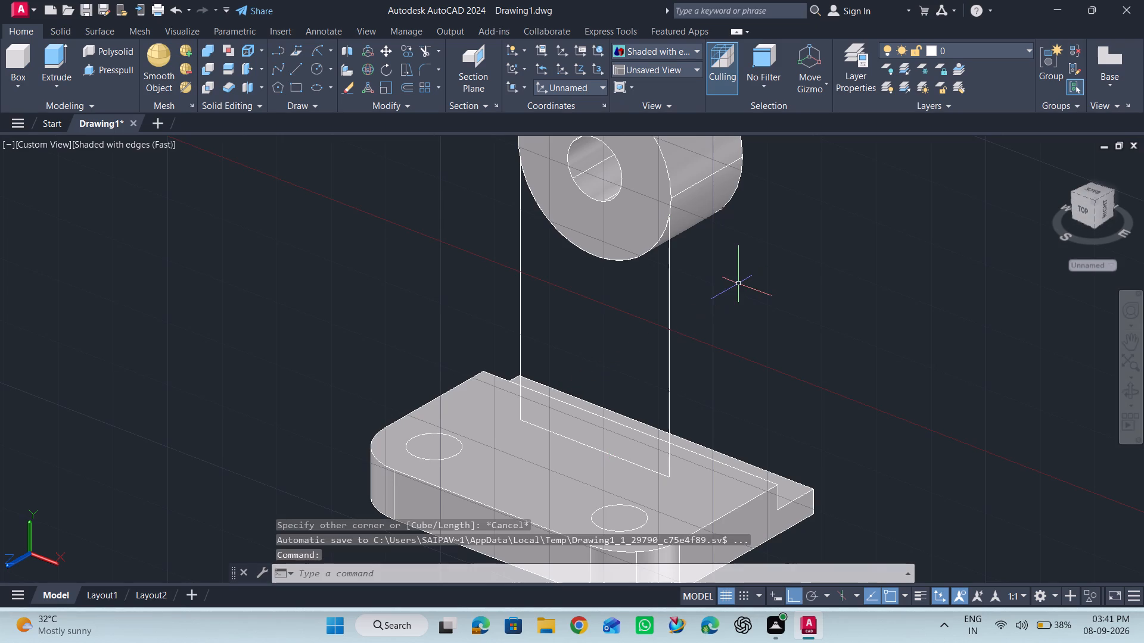
Erase the bored cylinder solid at the top of the upright, leaving its two concentric circles.
scroll(544, 384, down, 2)
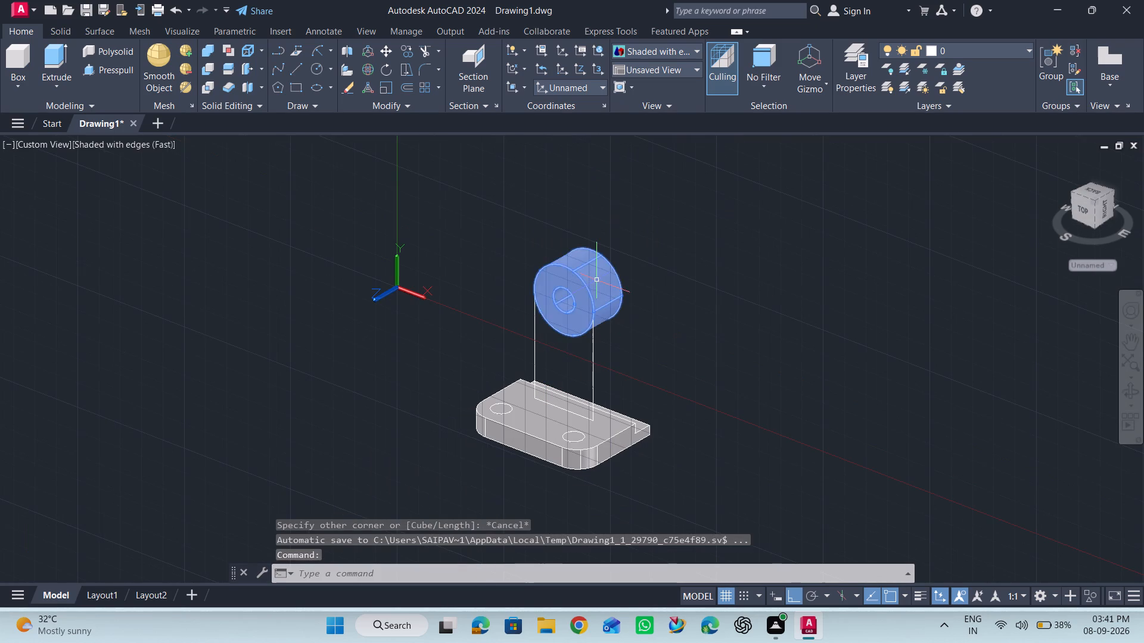
click(596, 279)
key(Delete)
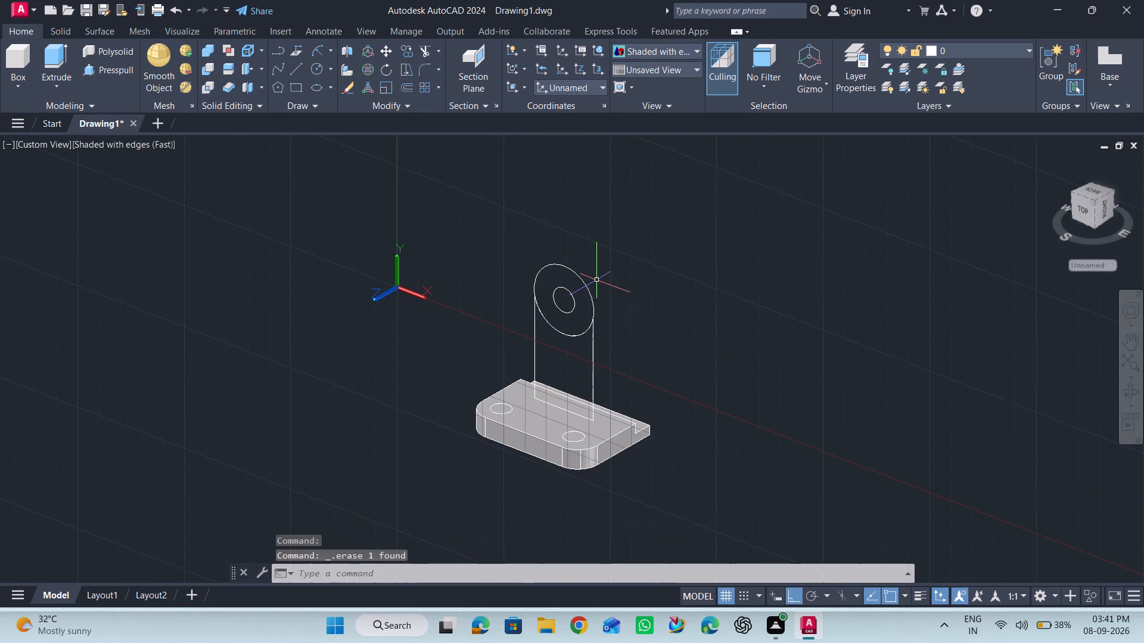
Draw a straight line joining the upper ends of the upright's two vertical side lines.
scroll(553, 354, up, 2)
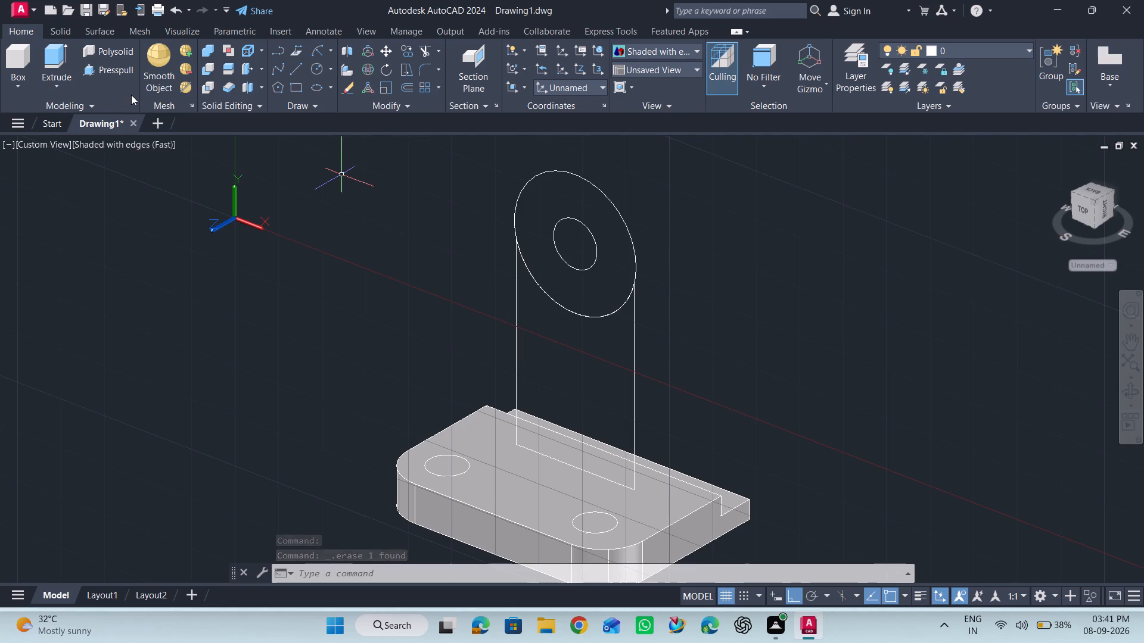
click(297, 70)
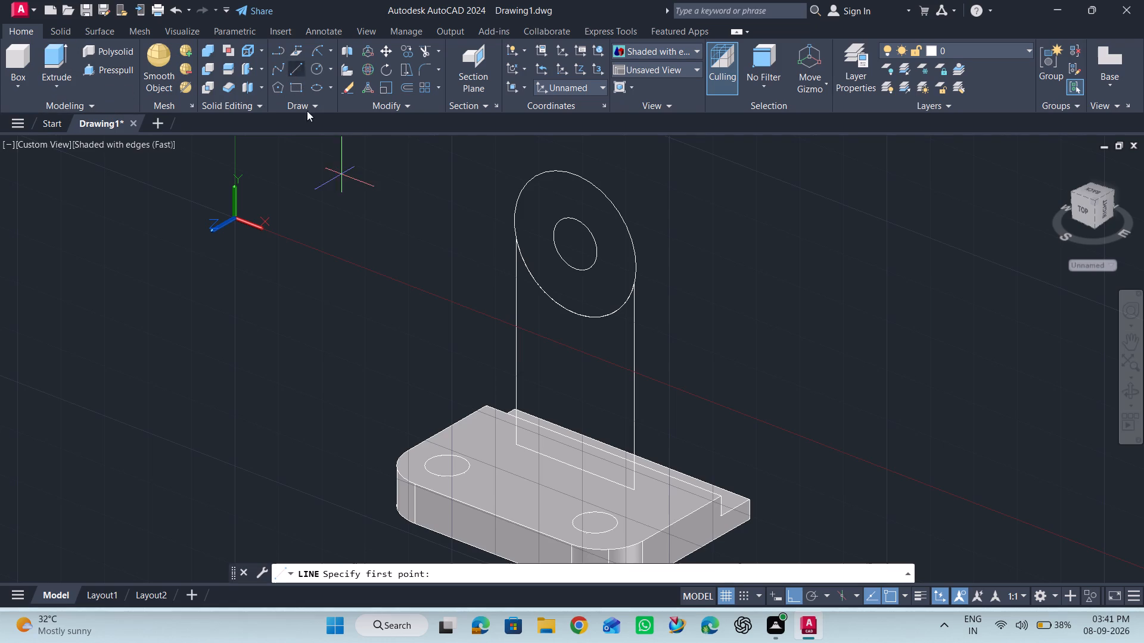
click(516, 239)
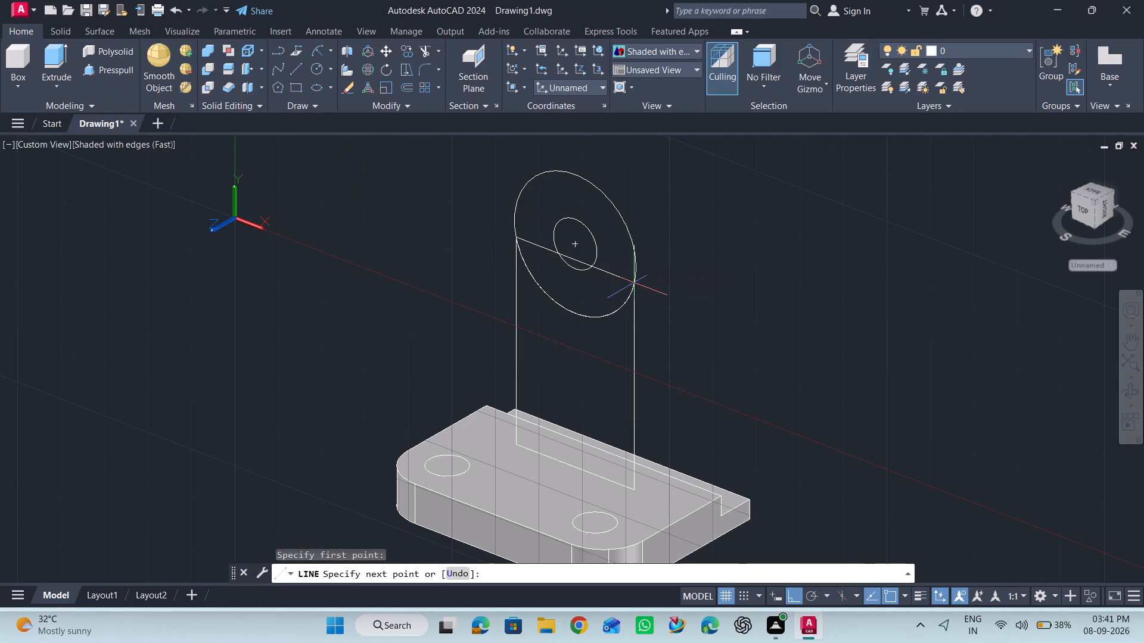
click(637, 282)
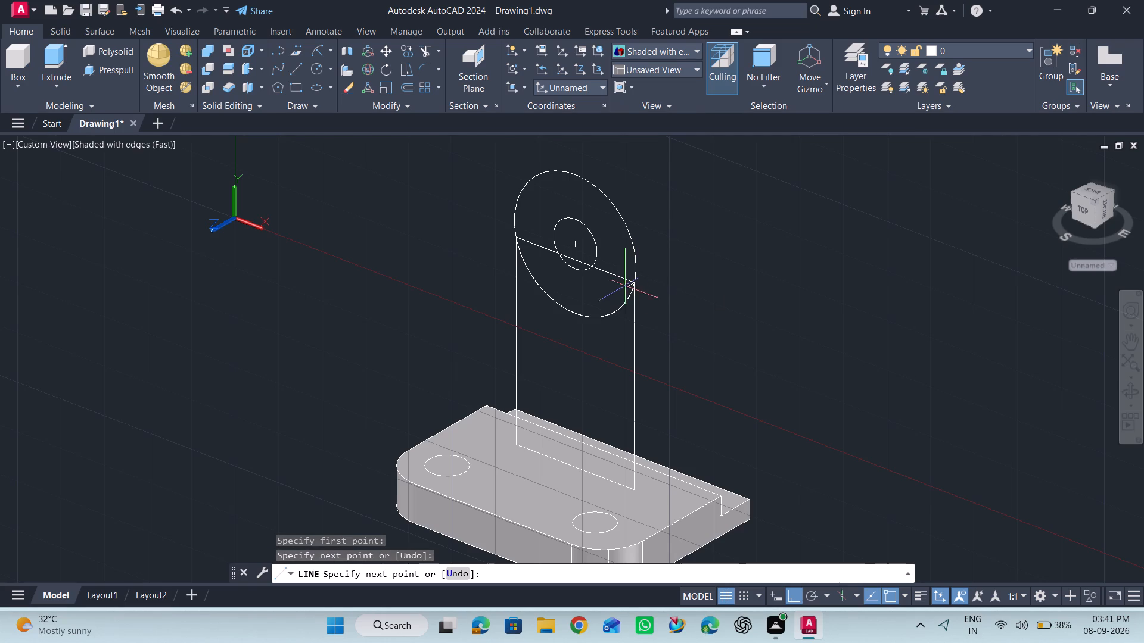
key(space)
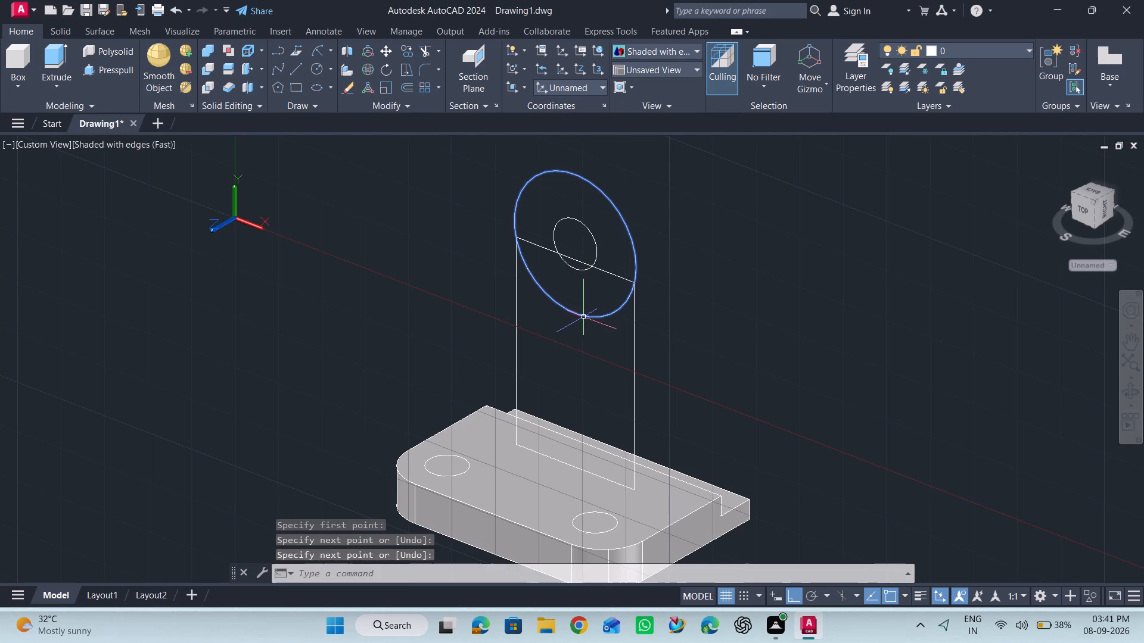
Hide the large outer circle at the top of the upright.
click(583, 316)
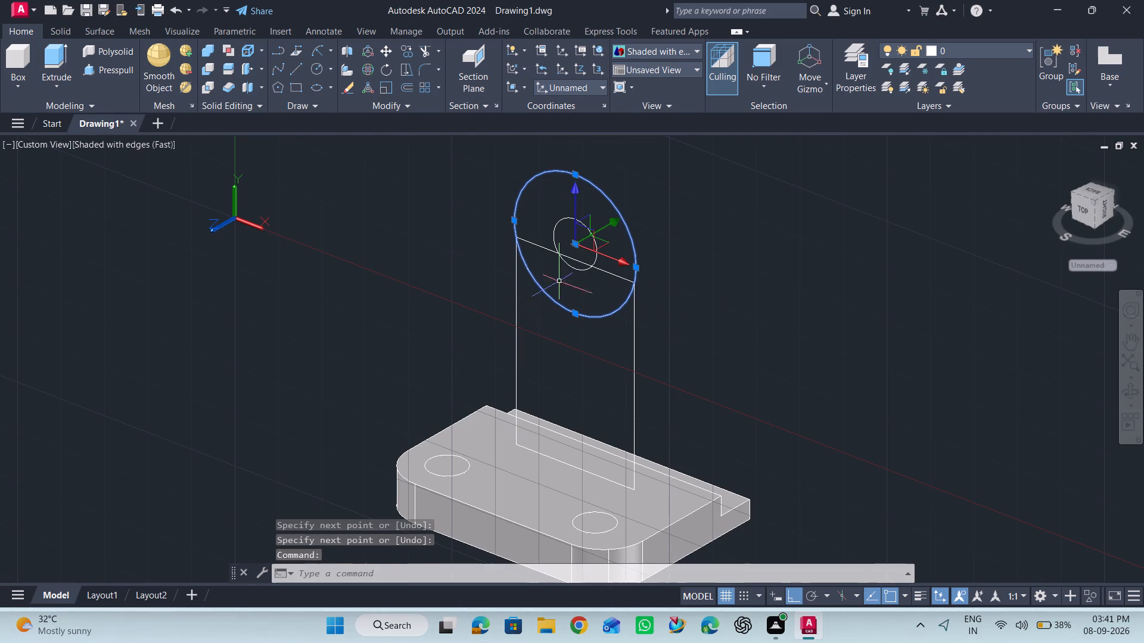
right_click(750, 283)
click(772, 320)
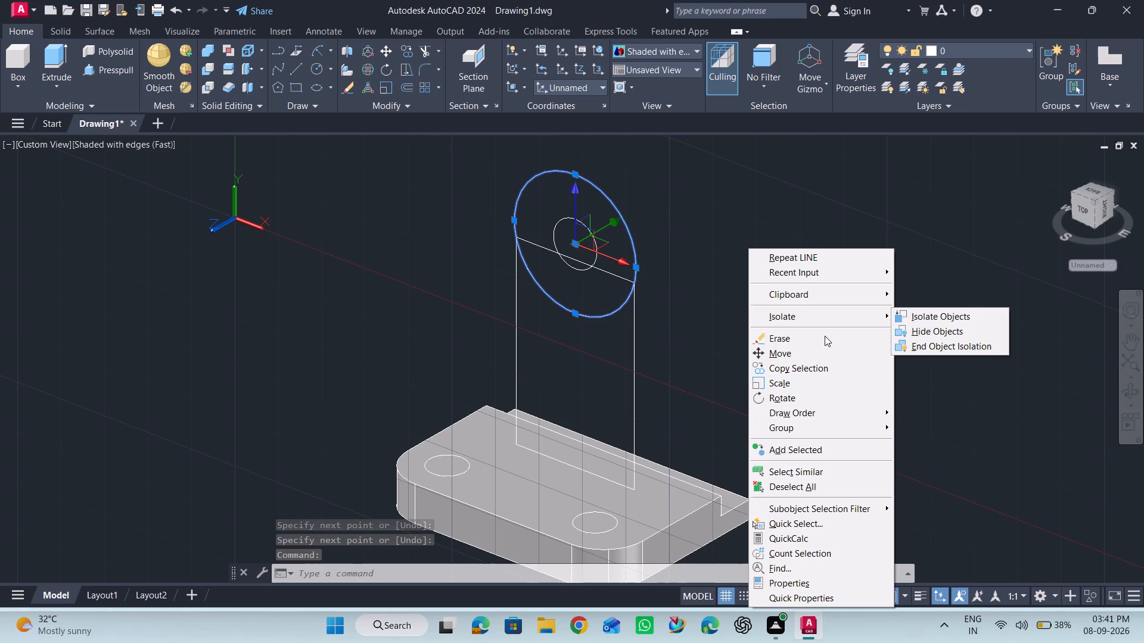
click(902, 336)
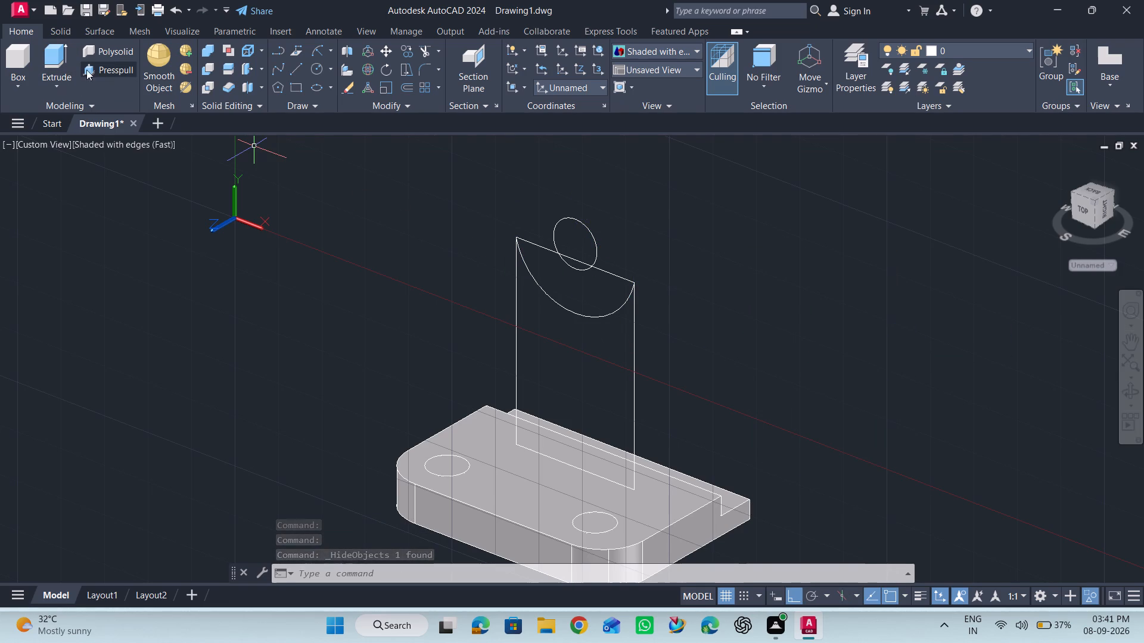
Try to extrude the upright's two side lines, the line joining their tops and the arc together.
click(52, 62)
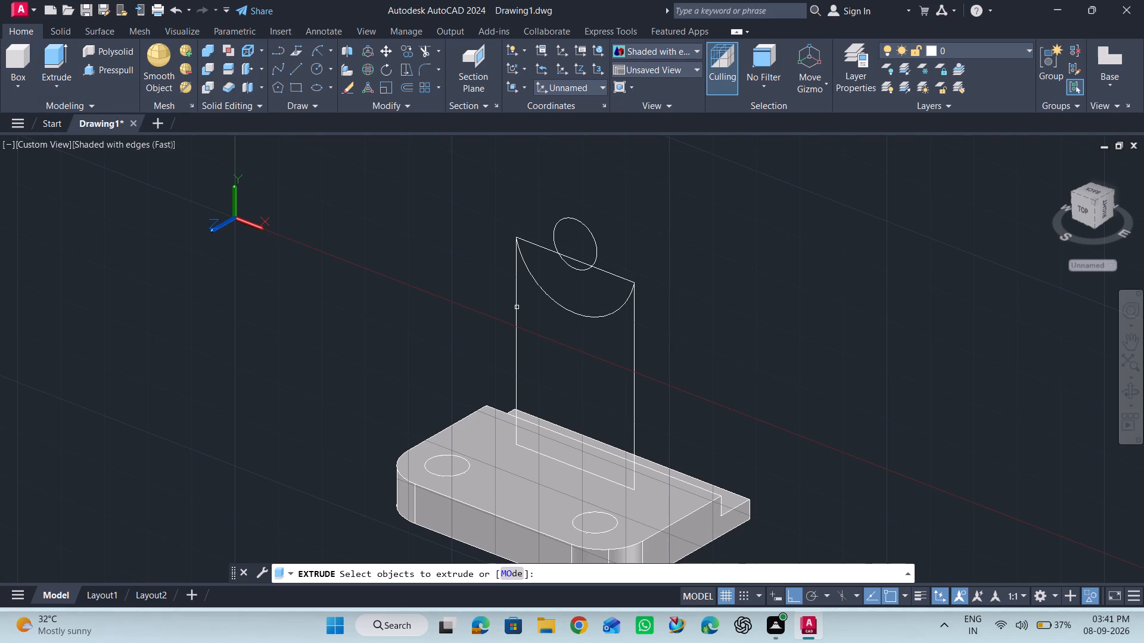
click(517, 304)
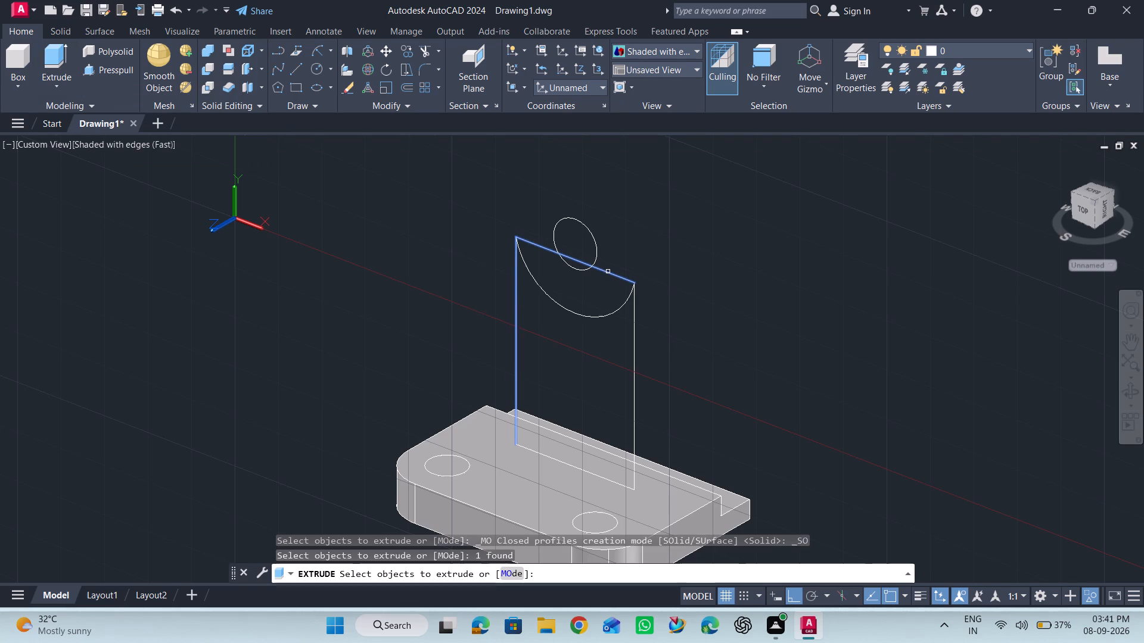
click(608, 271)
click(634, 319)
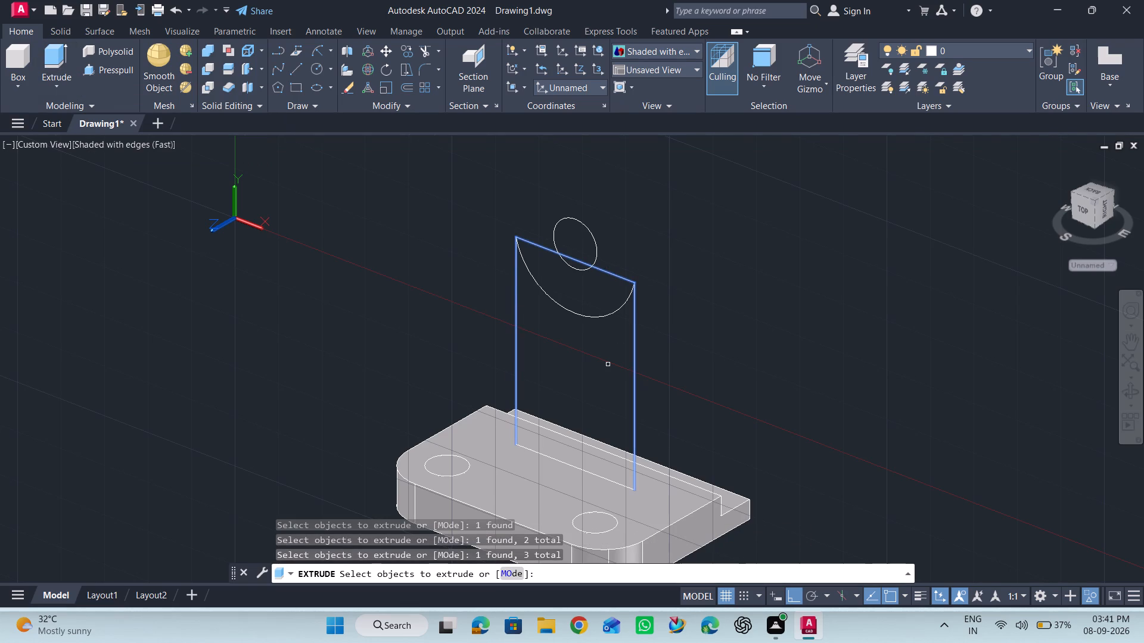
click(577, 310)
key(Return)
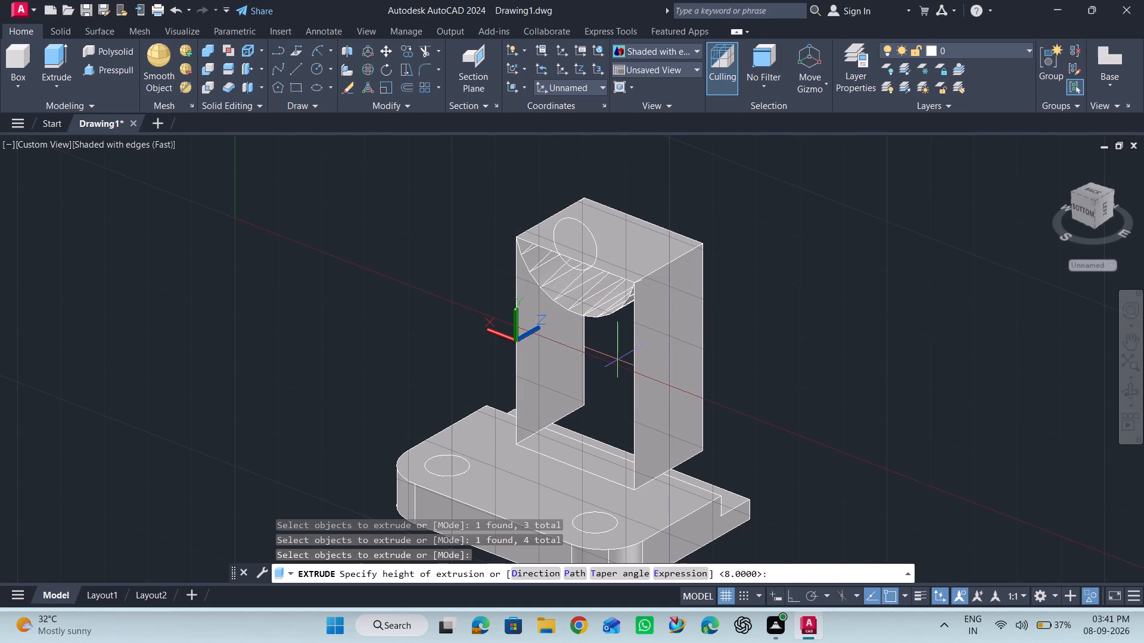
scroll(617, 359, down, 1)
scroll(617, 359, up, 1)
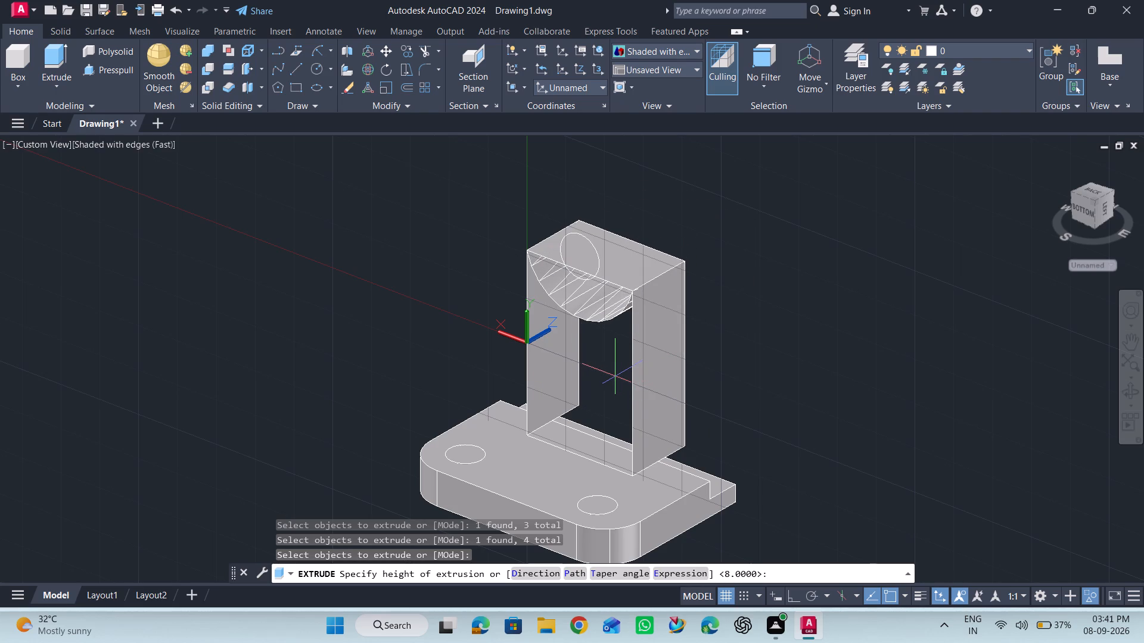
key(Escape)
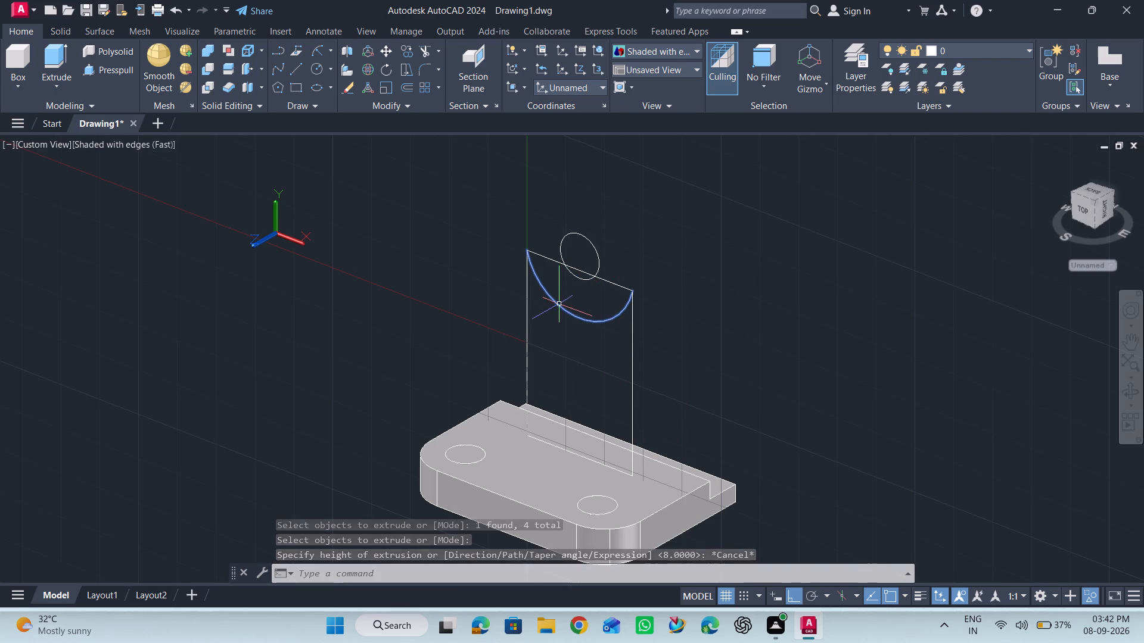
Erase the radius 14 arc and the straight line joining the tops of the upright's side lines.
click(600, 319)
key(Delete)
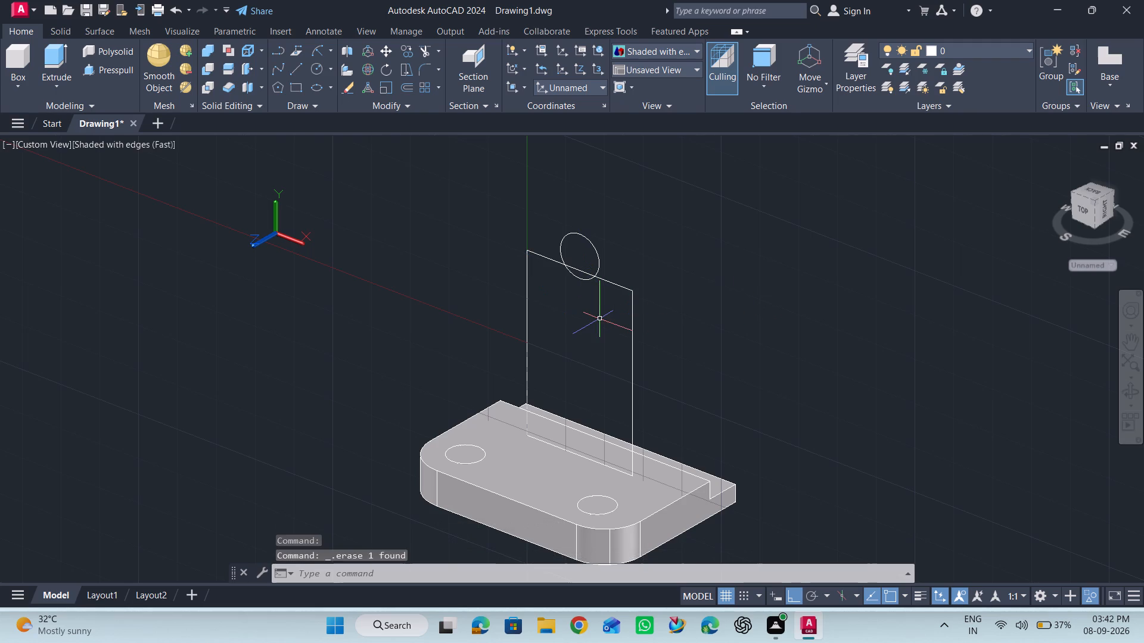
click(616, 284)
key(Delete)
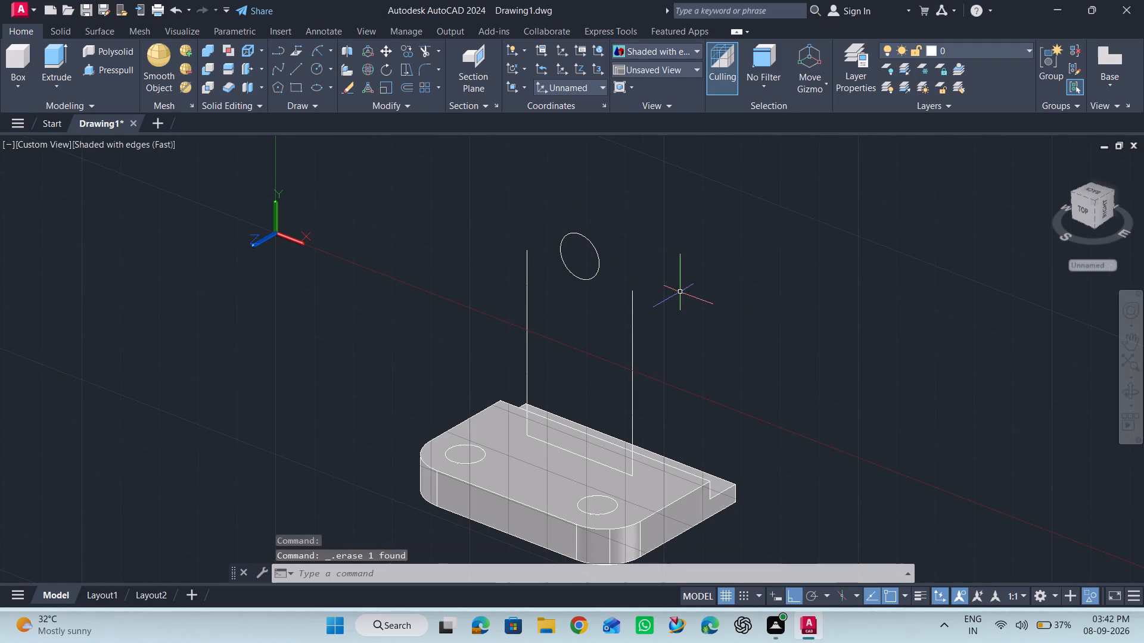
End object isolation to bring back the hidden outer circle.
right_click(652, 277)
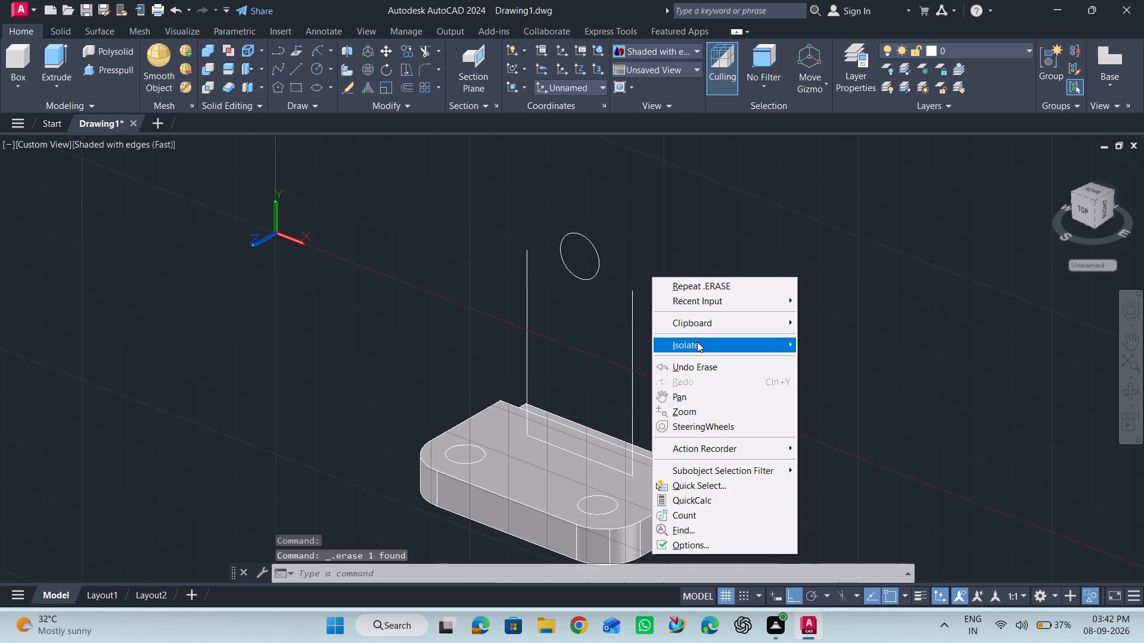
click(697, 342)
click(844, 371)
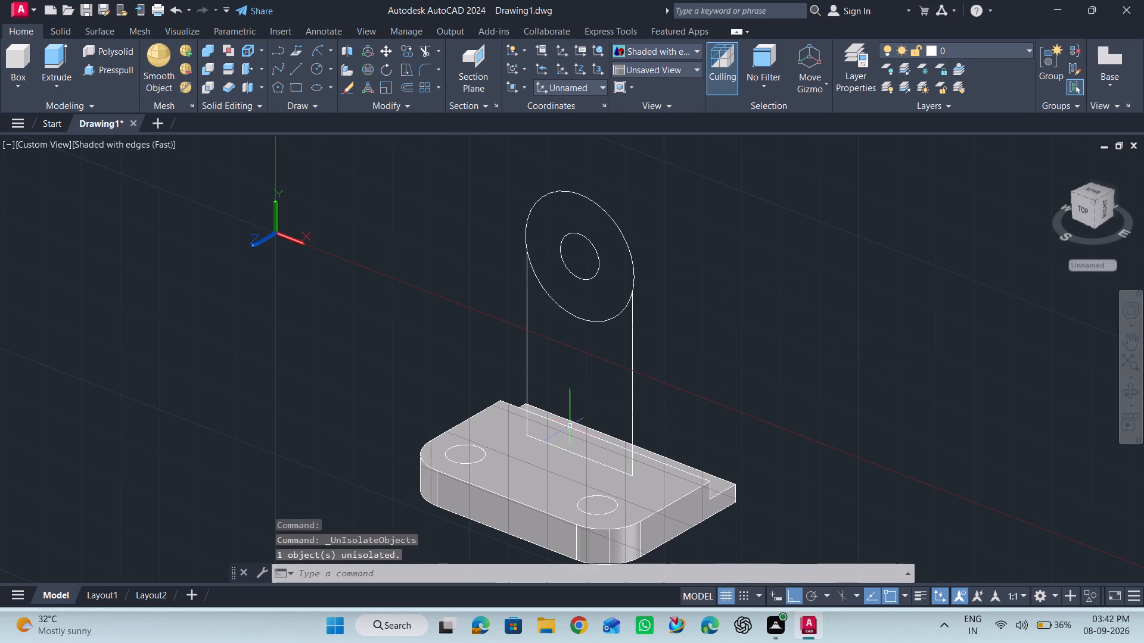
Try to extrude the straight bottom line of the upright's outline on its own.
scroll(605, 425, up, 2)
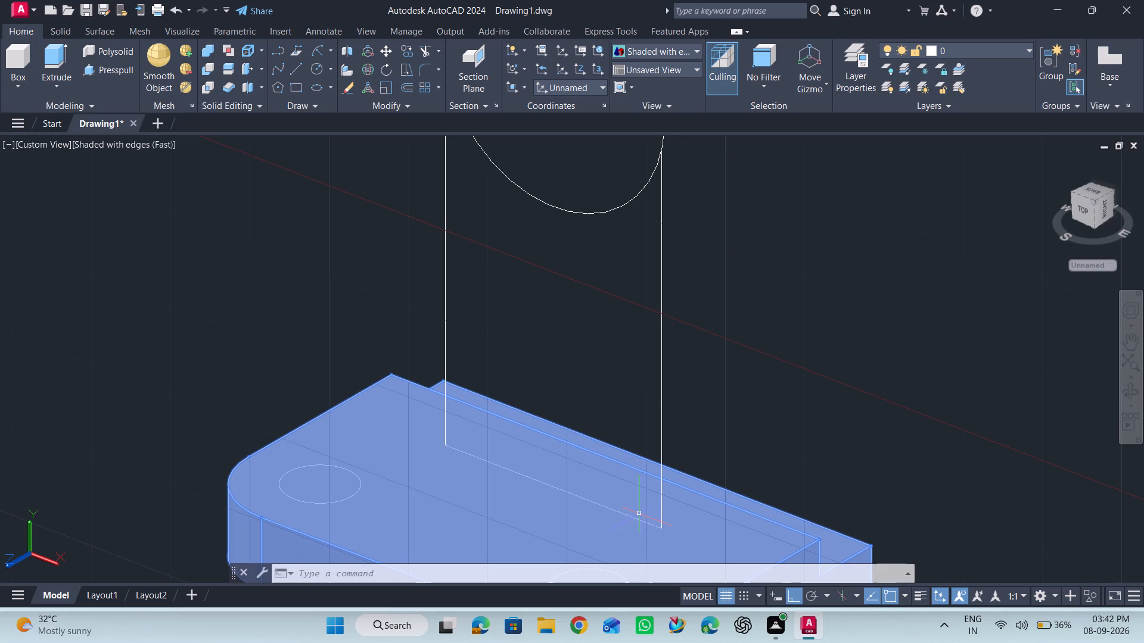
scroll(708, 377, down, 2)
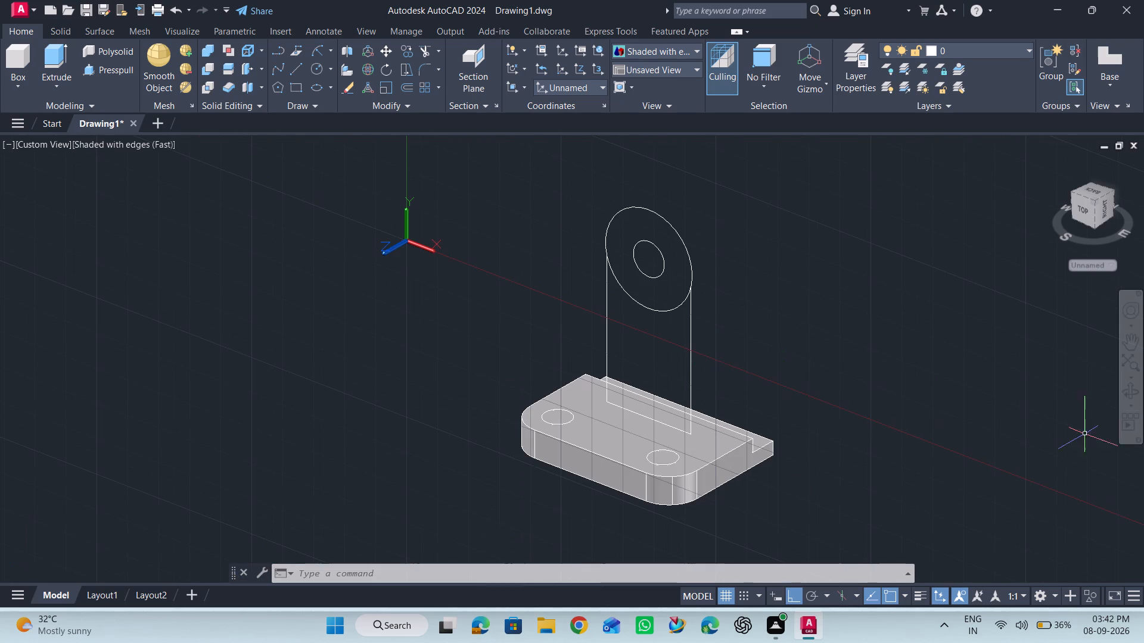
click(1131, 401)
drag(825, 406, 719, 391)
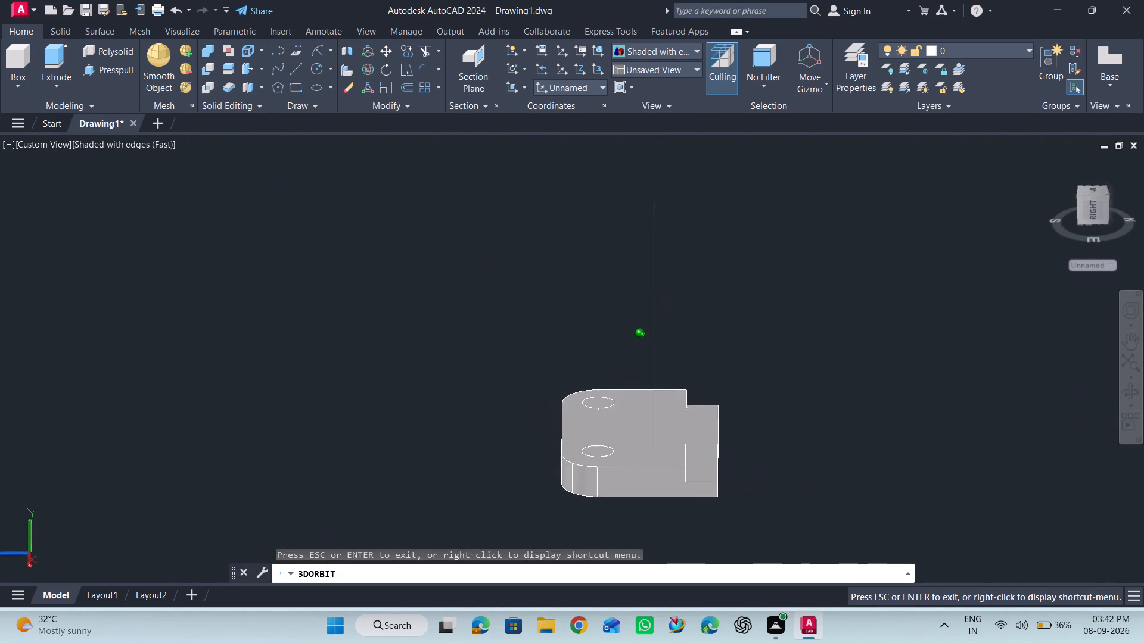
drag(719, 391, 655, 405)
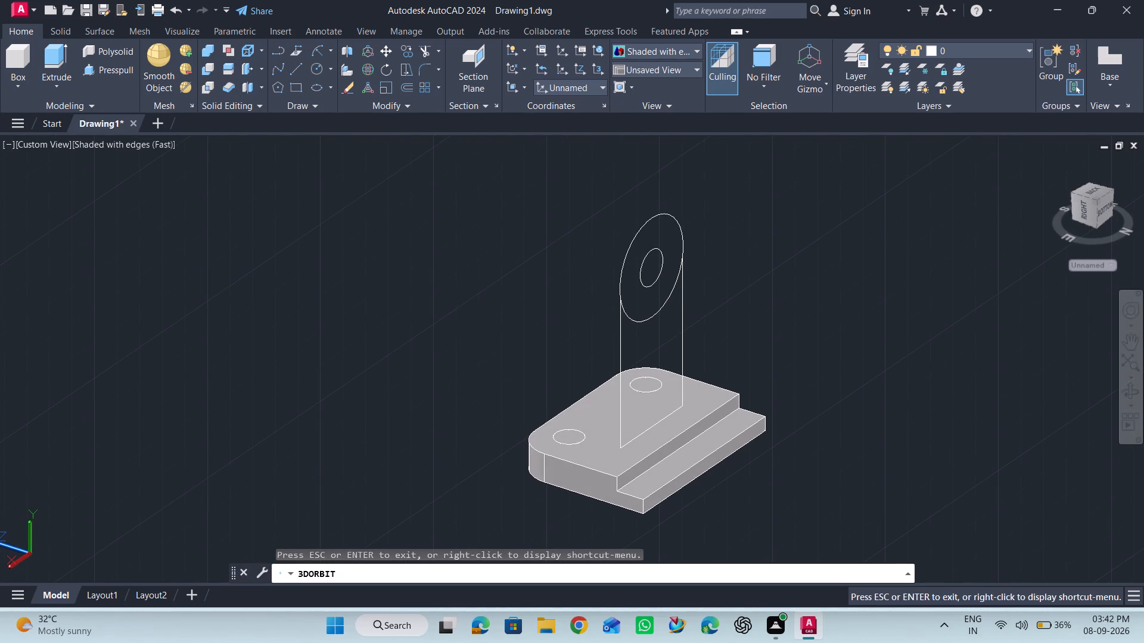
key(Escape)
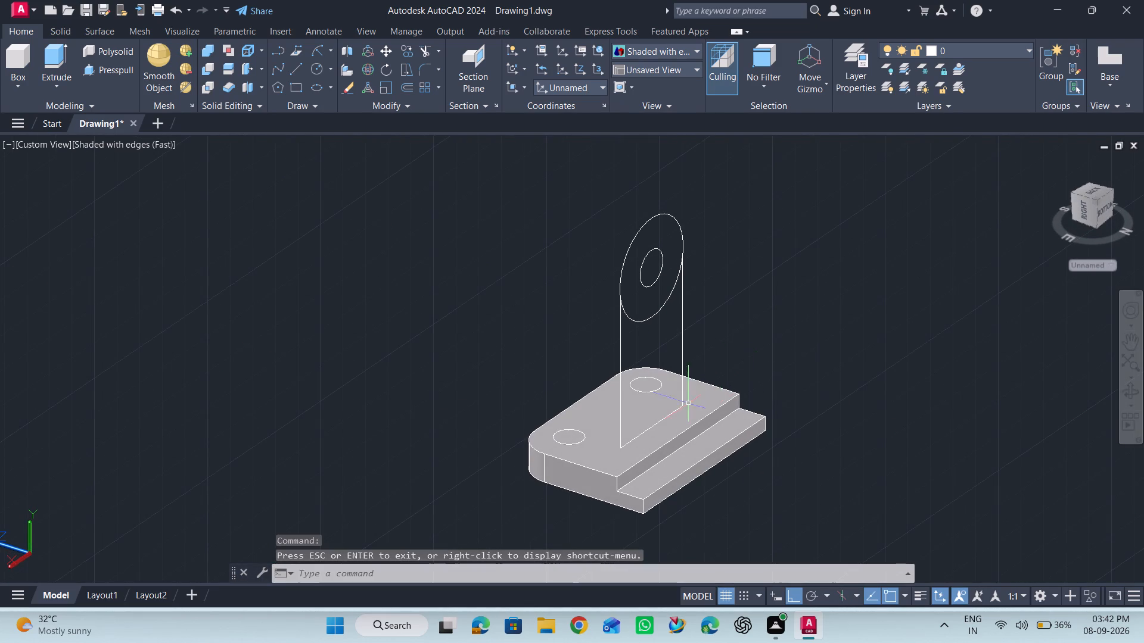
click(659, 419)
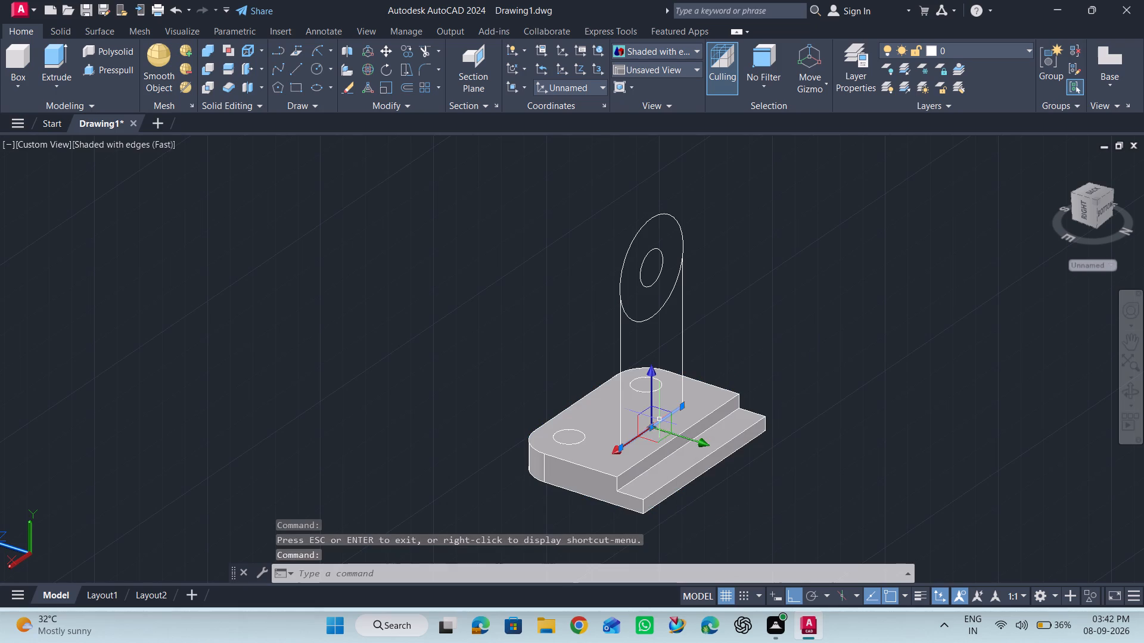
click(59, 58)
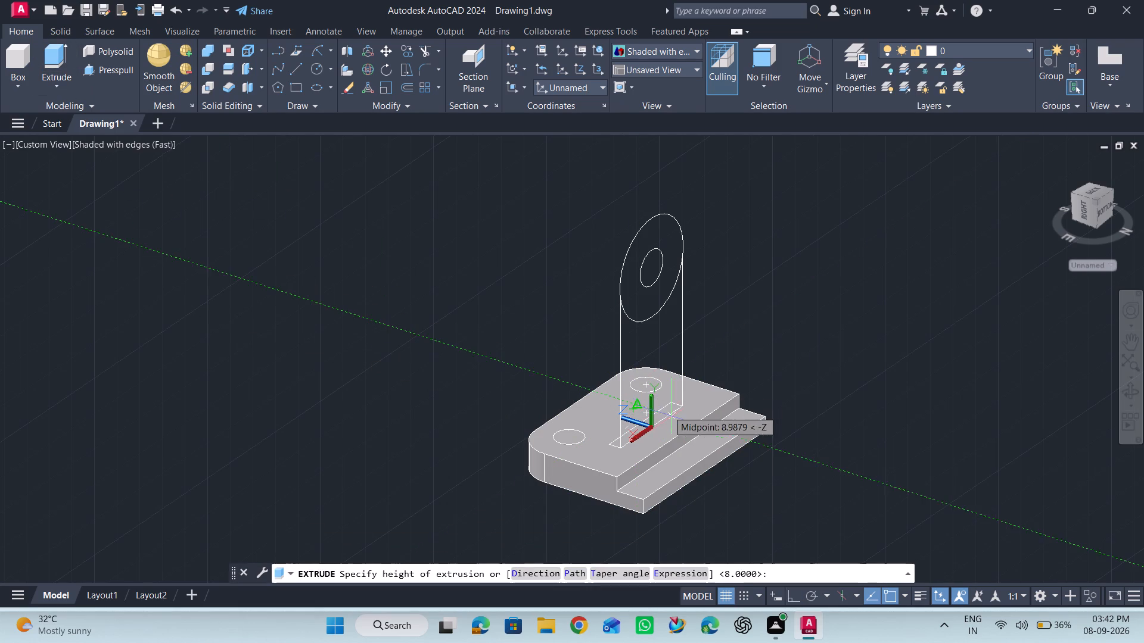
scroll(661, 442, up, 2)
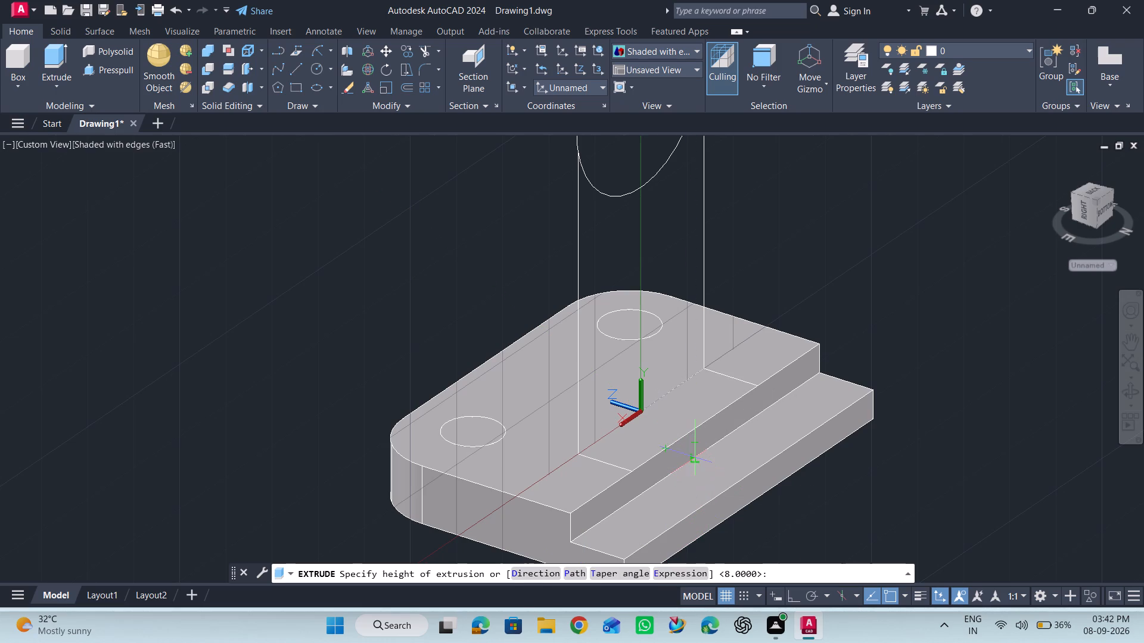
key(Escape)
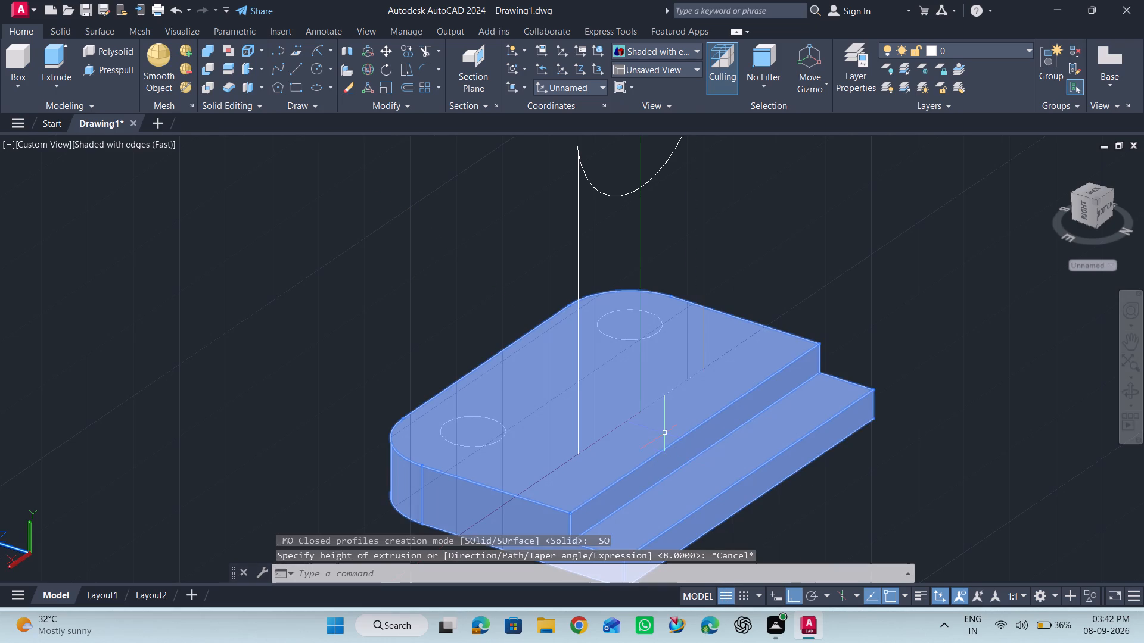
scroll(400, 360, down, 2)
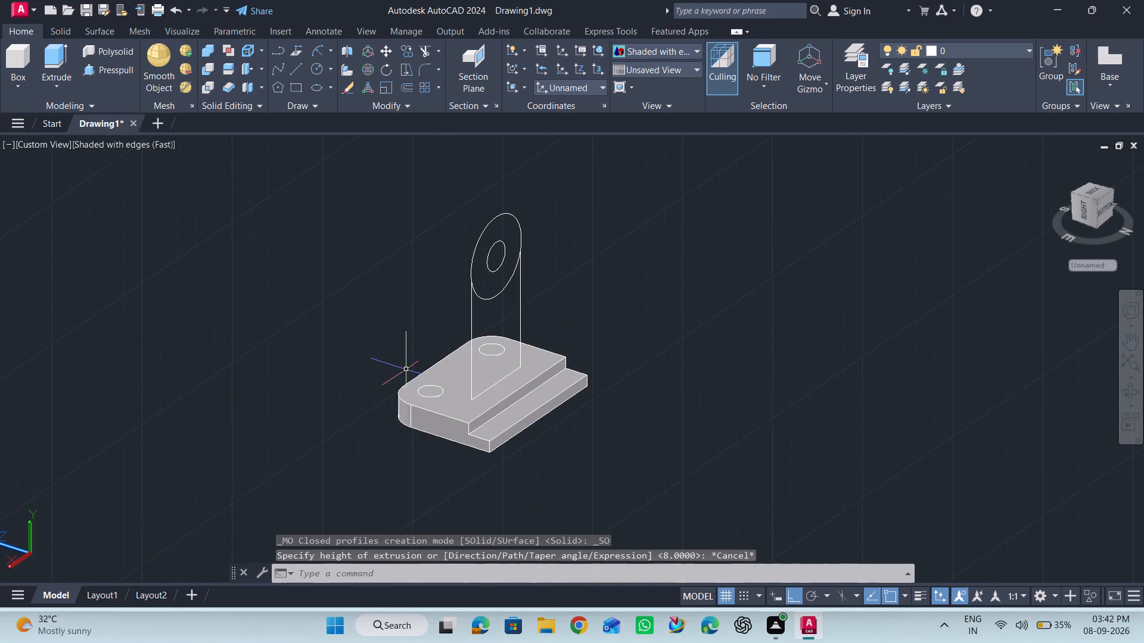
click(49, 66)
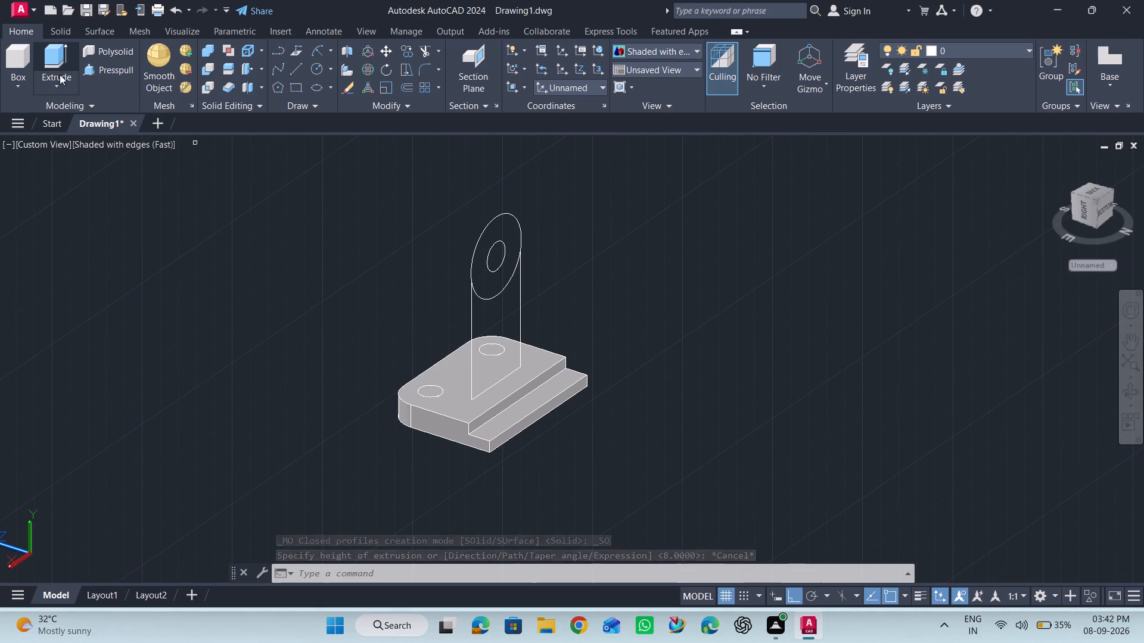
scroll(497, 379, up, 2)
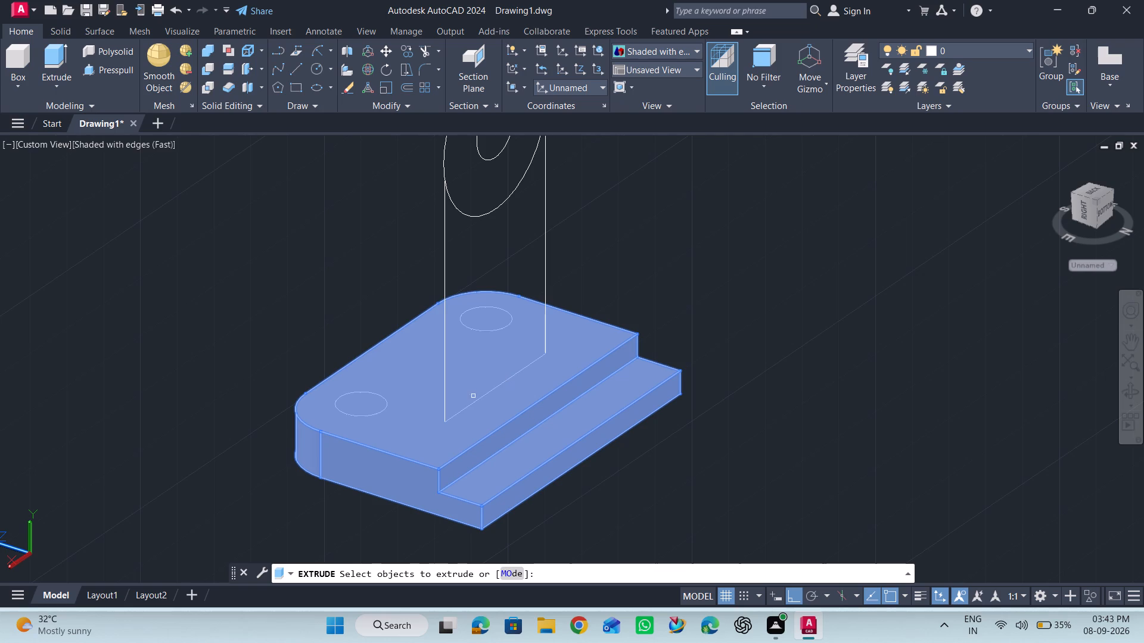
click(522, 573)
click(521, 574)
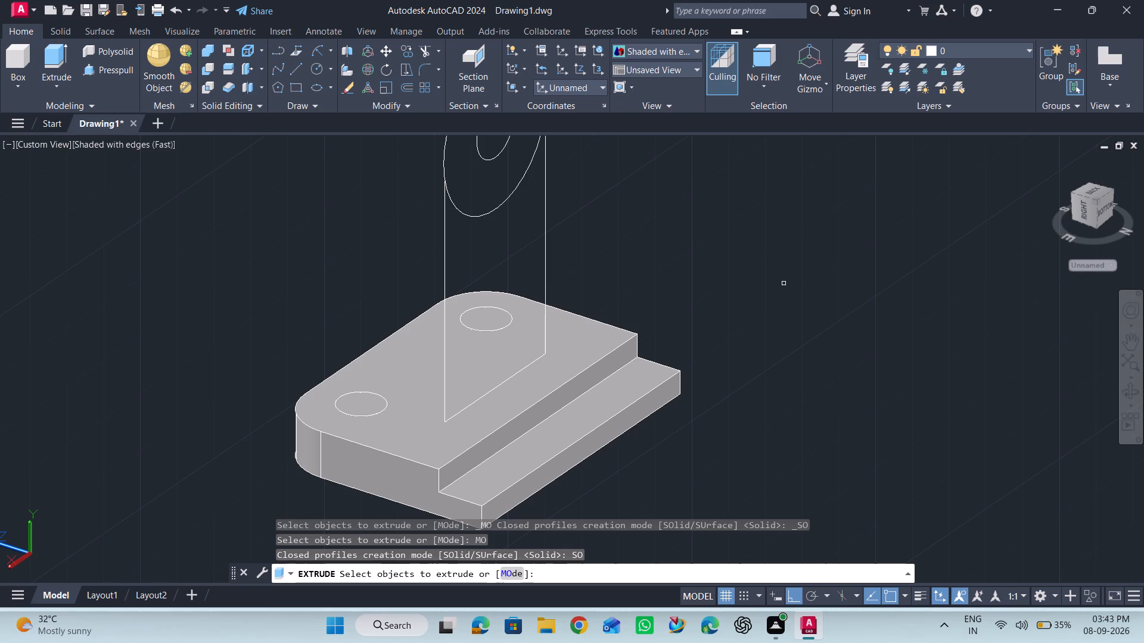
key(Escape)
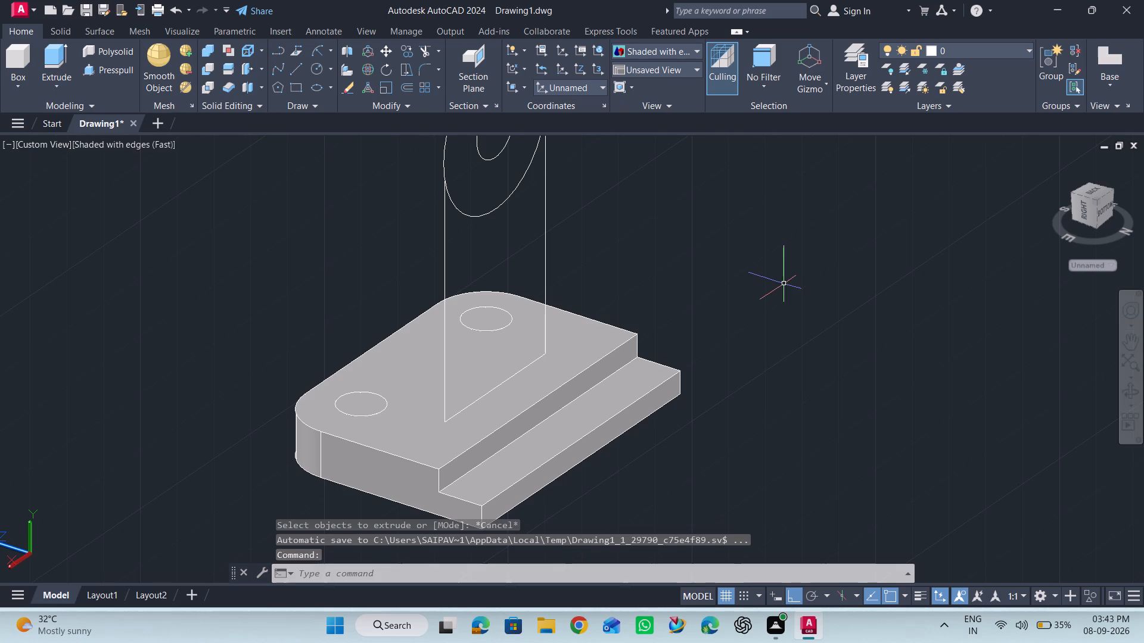
Hide the stepped base solid so the upright's outline stands clear of it.
click(638, 342)
right_click(639, 342)
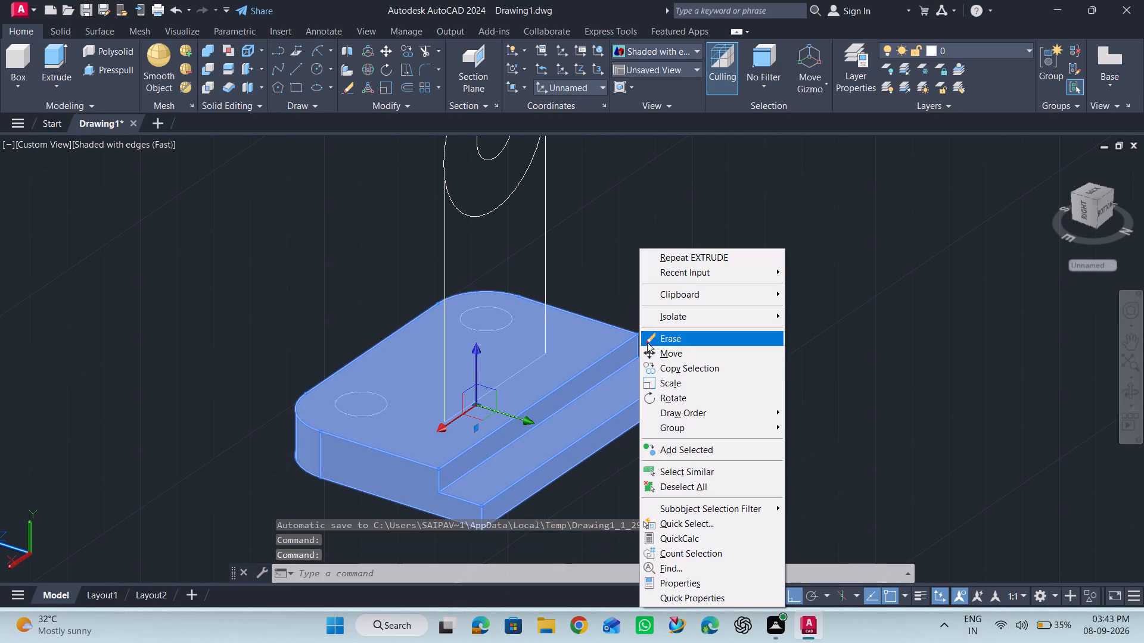
click(673, 322)
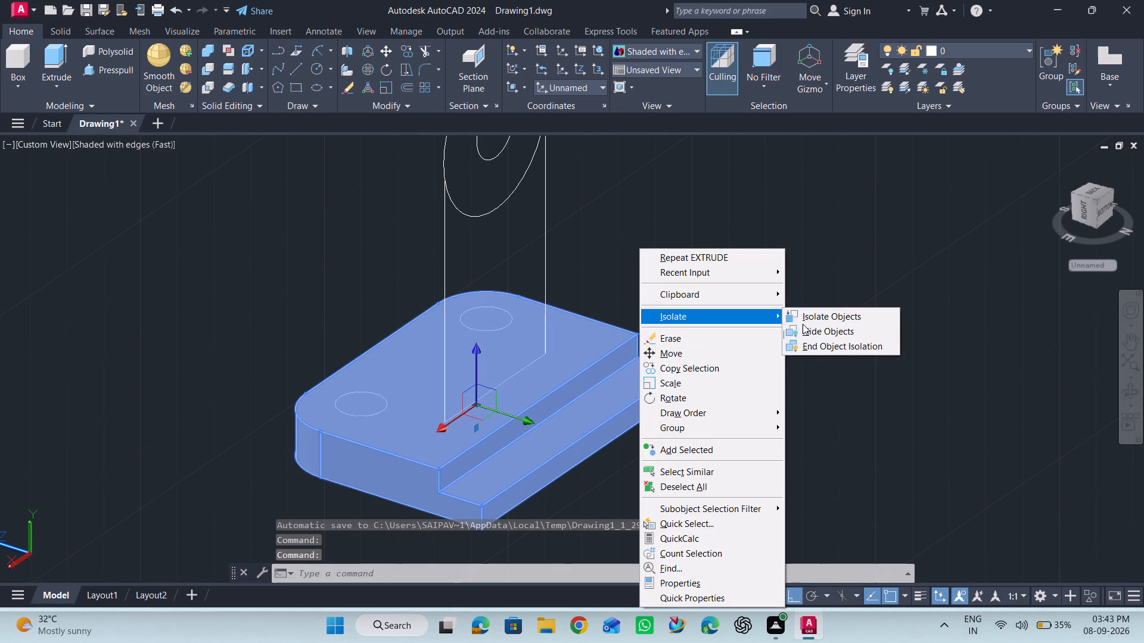
click(803, 324)
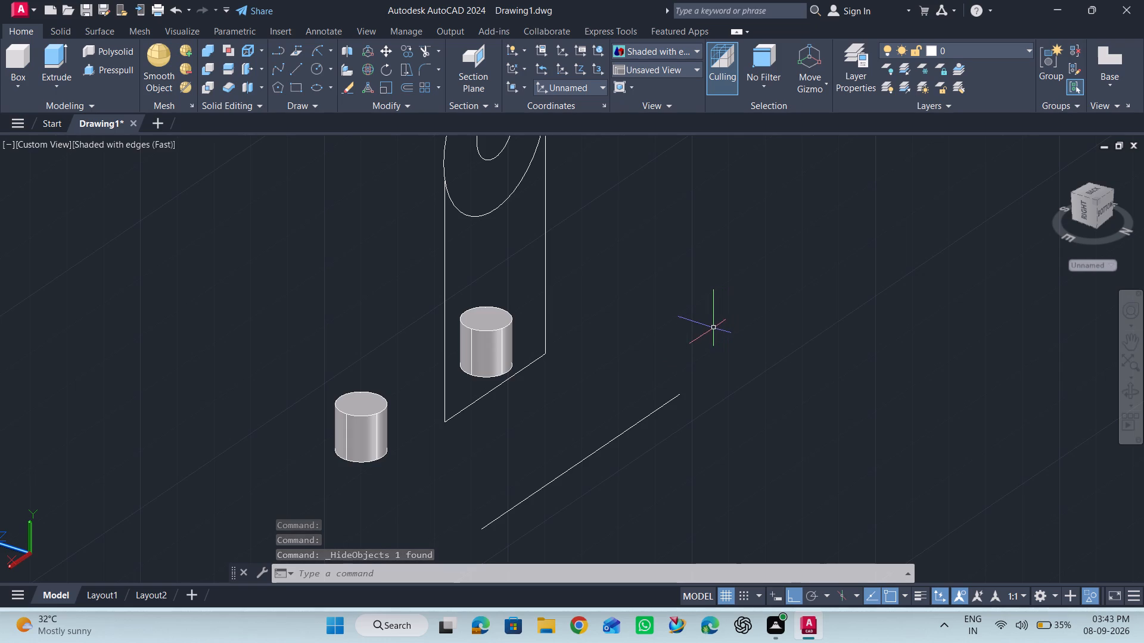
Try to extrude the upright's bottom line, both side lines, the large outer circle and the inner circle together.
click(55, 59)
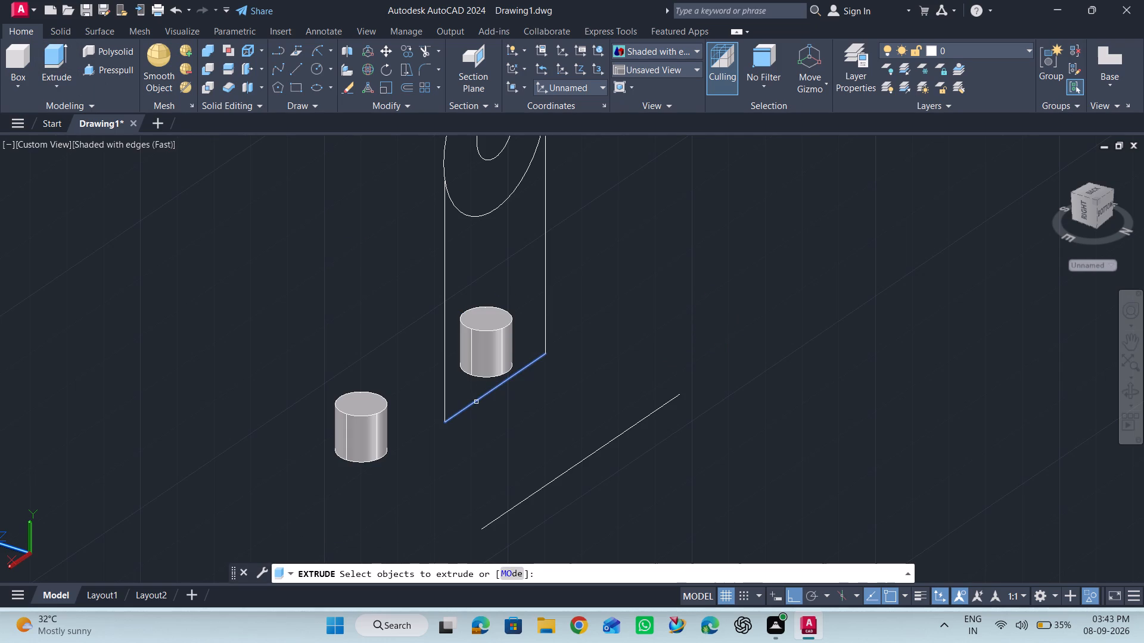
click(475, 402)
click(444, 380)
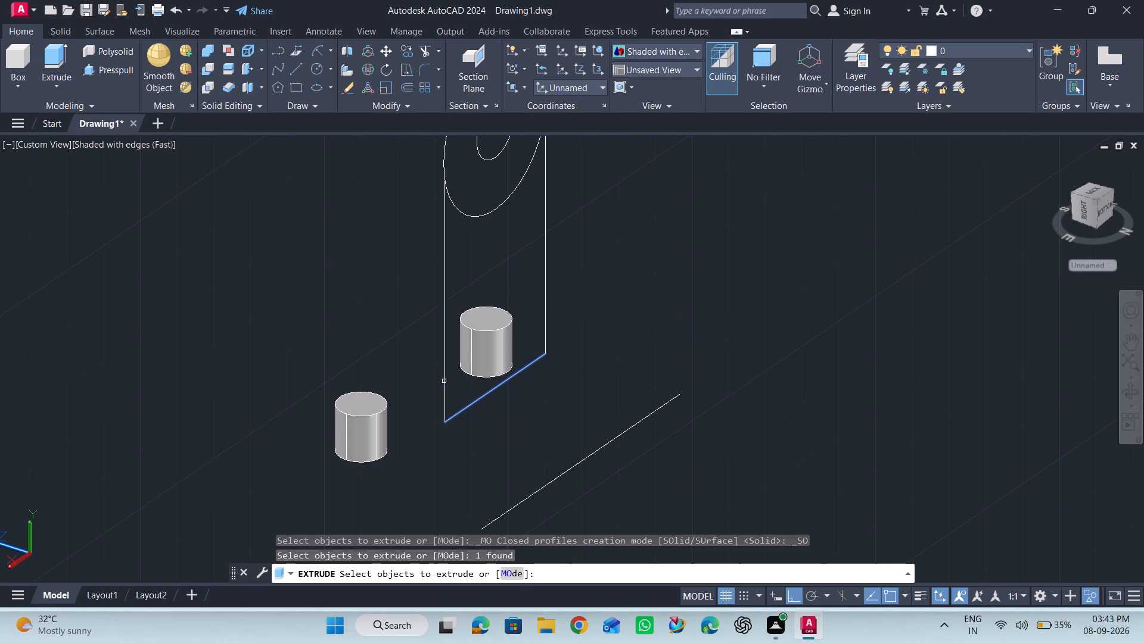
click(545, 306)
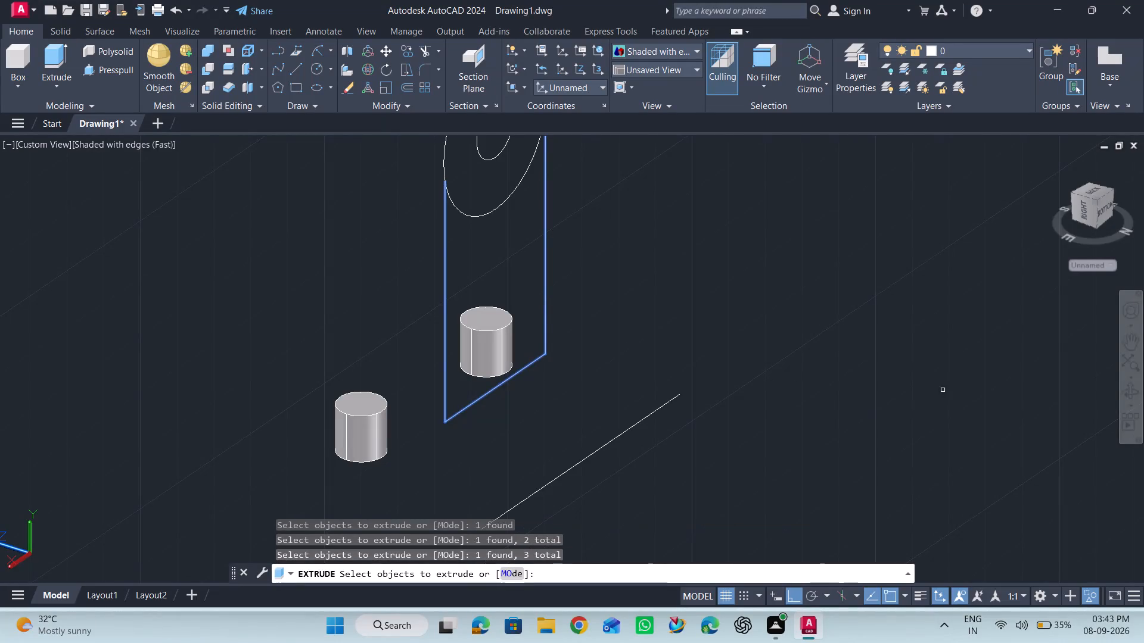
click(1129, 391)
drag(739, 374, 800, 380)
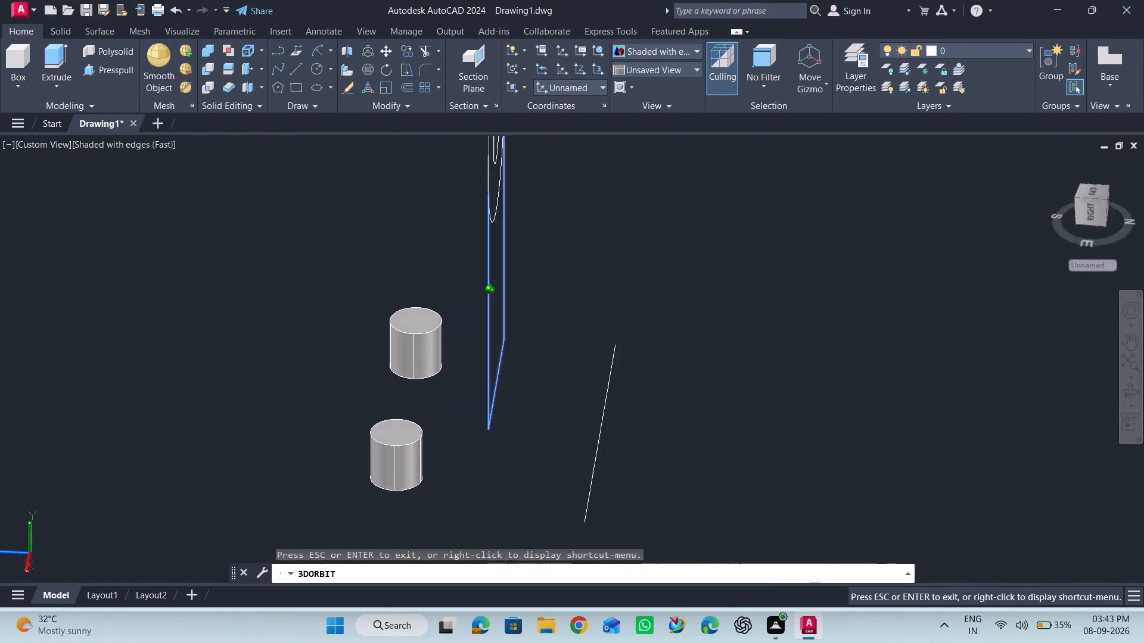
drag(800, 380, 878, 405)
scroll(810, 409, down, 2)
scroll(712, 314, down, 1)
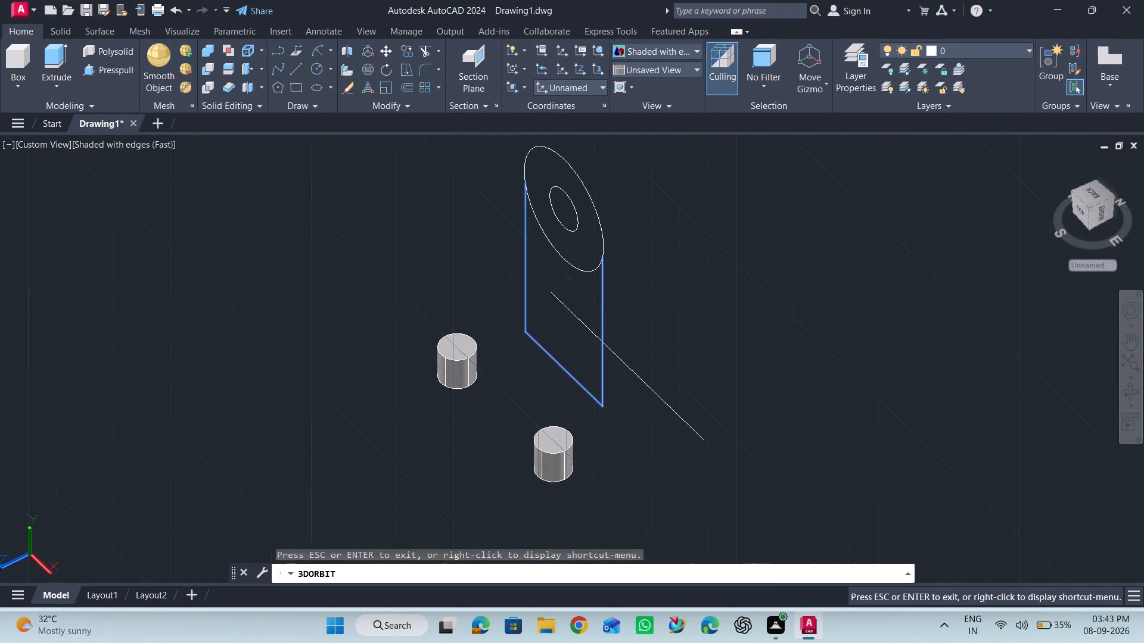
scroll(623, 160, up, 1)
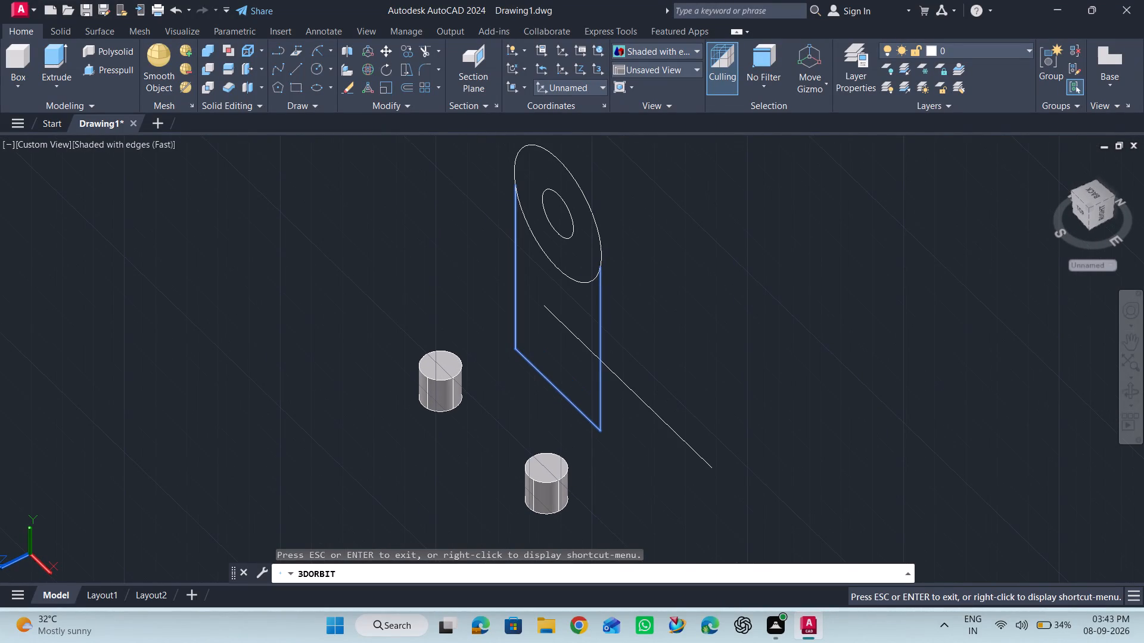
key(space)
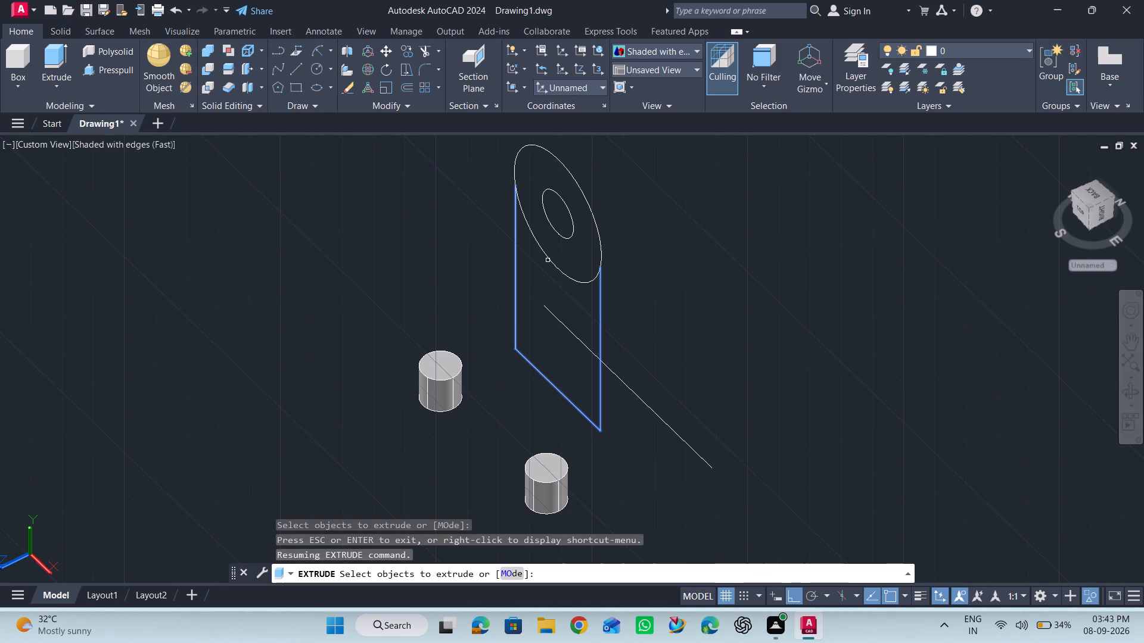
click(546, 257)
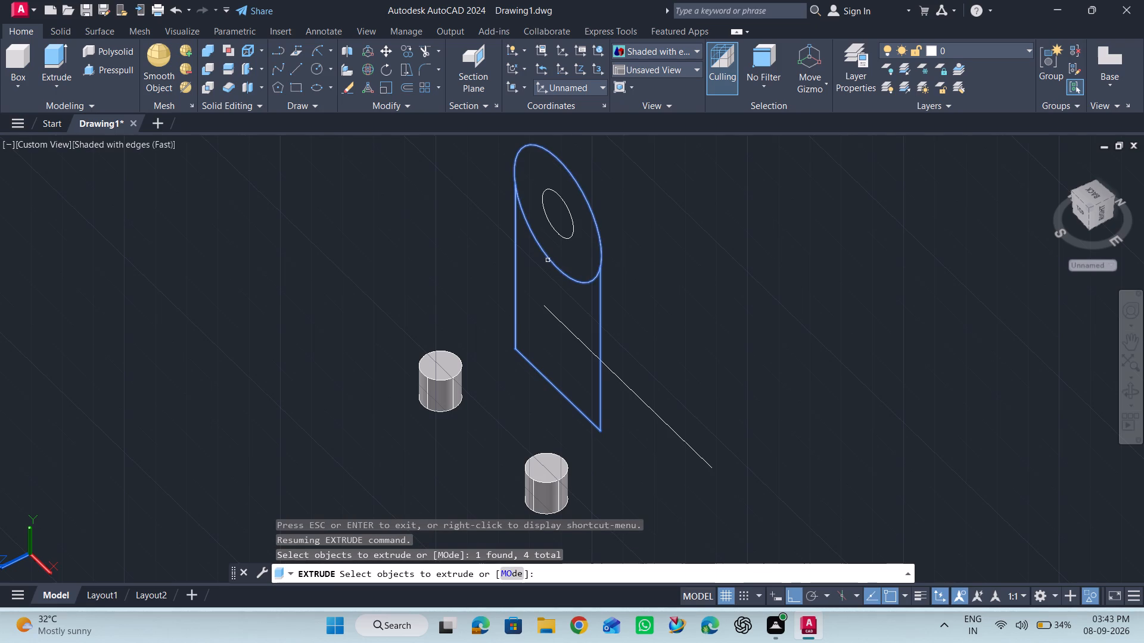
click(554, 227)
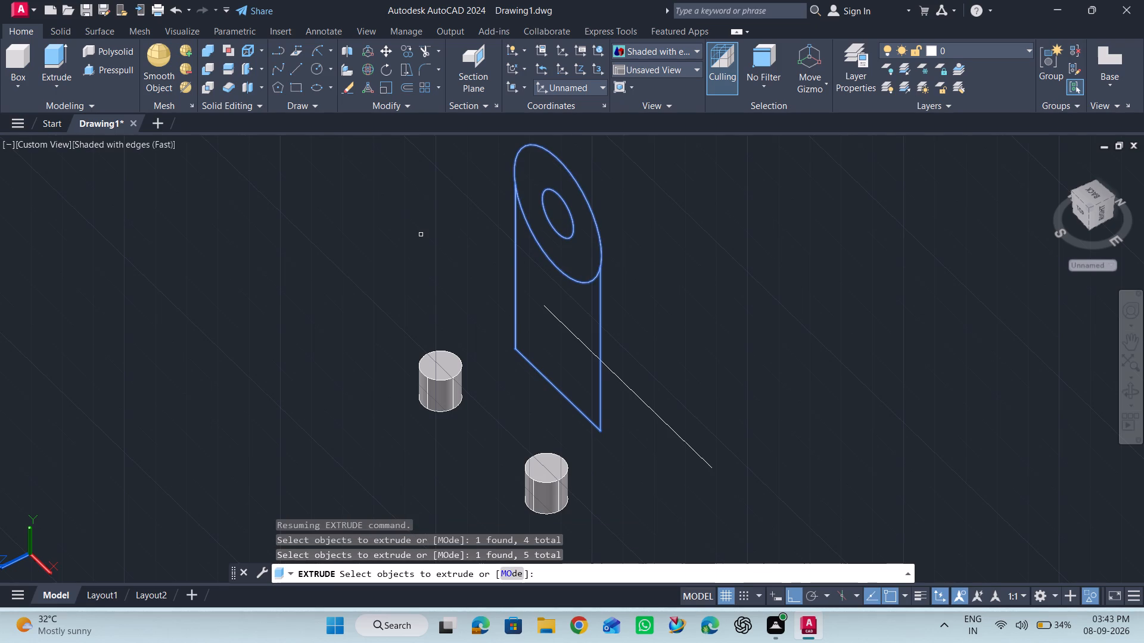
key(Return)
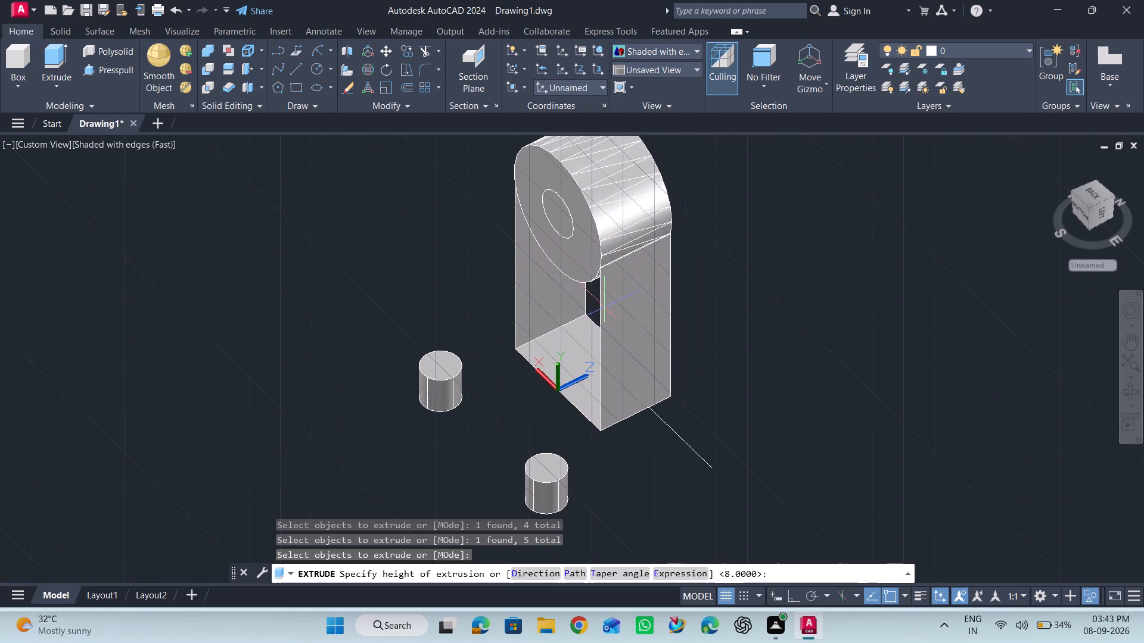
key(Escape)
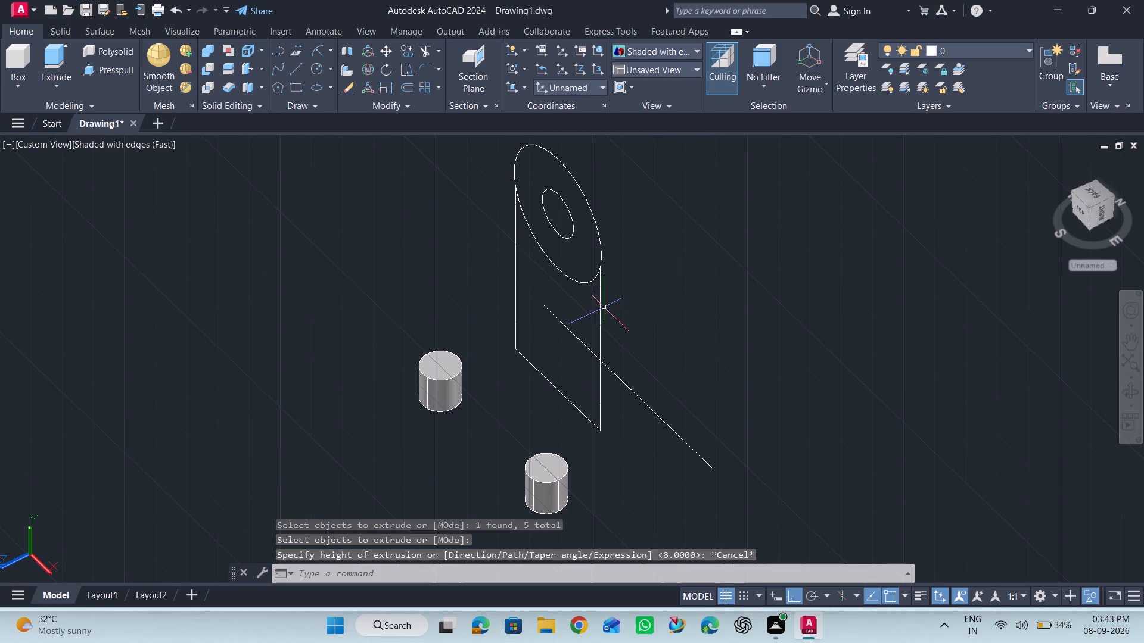
Draw a straight line across the outer circle joining the top ends of the upright's two side lines.
scroll(500, 190, up, 1)
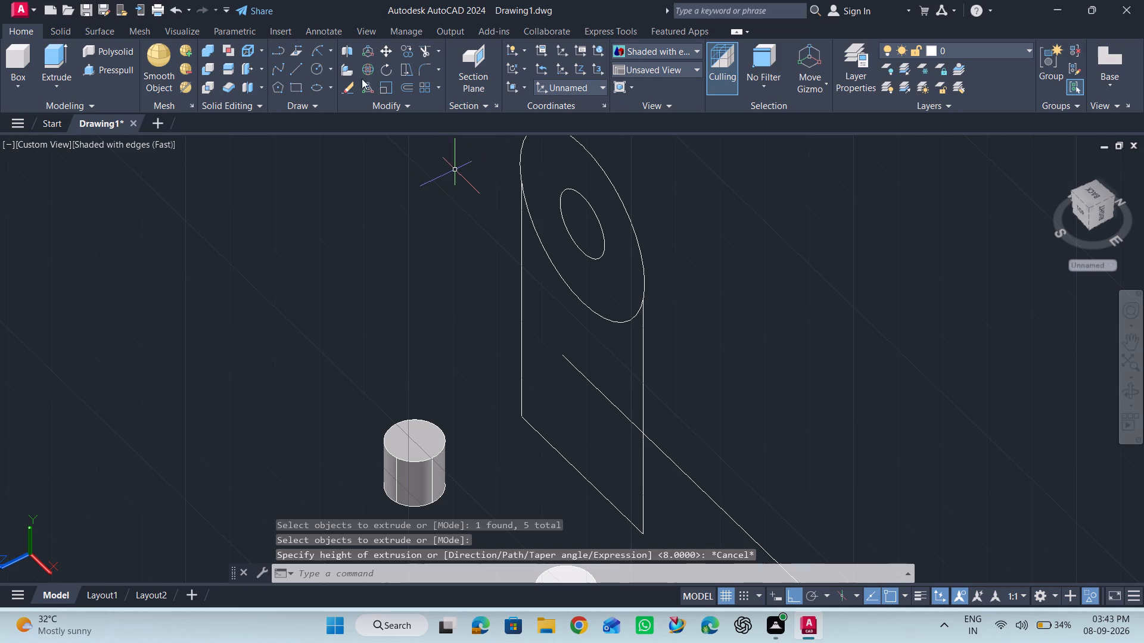
click(297, 70)
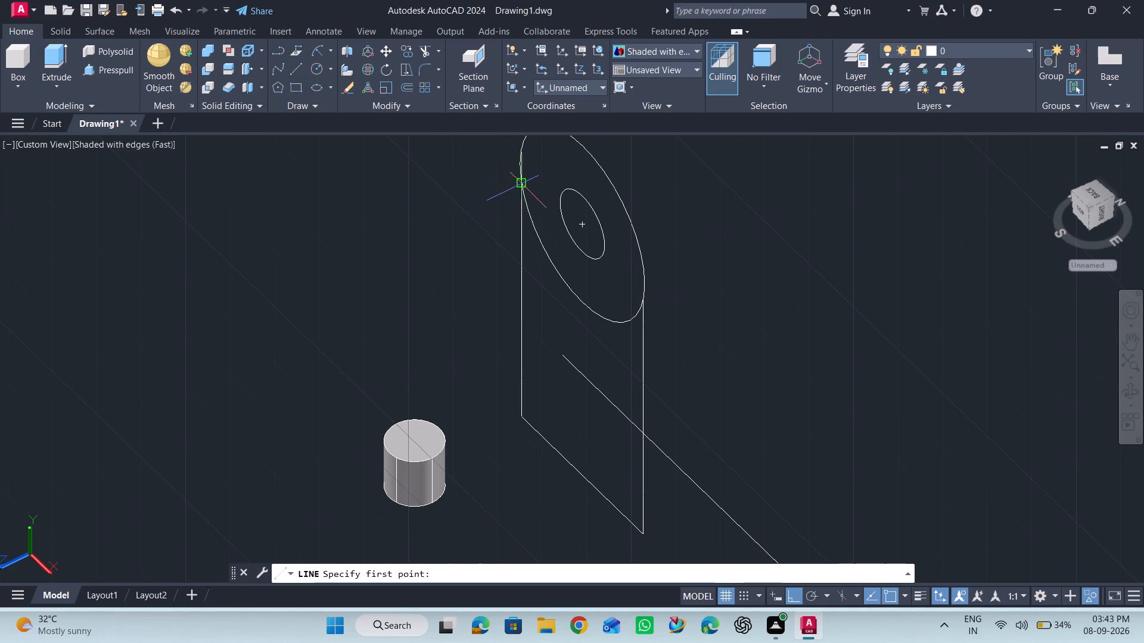
click(522, 181)
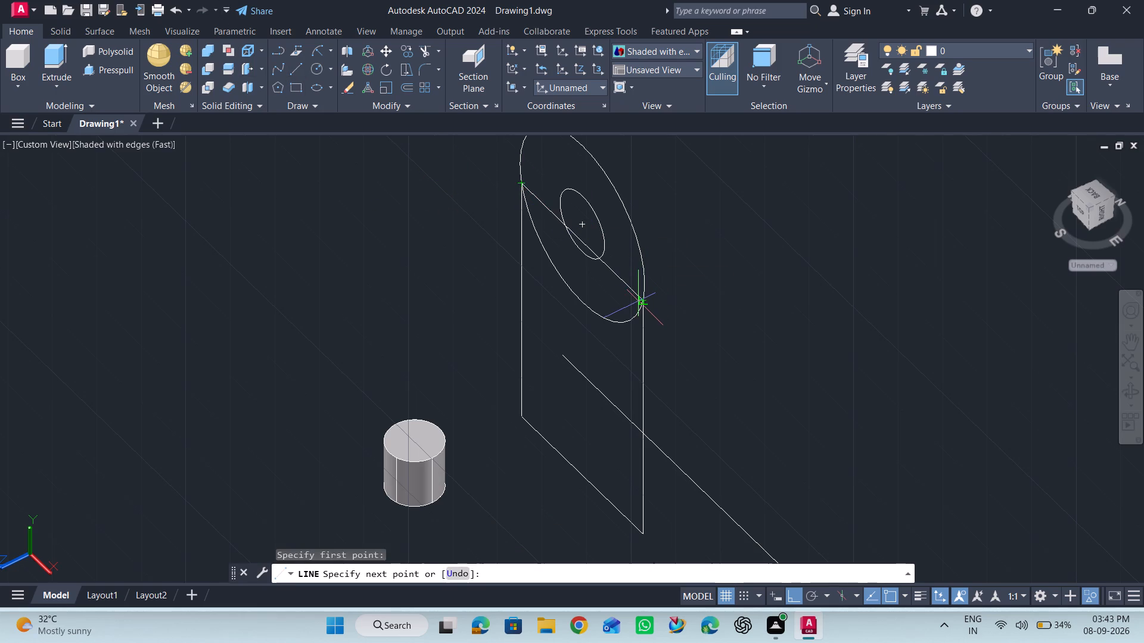
click(643, 298)
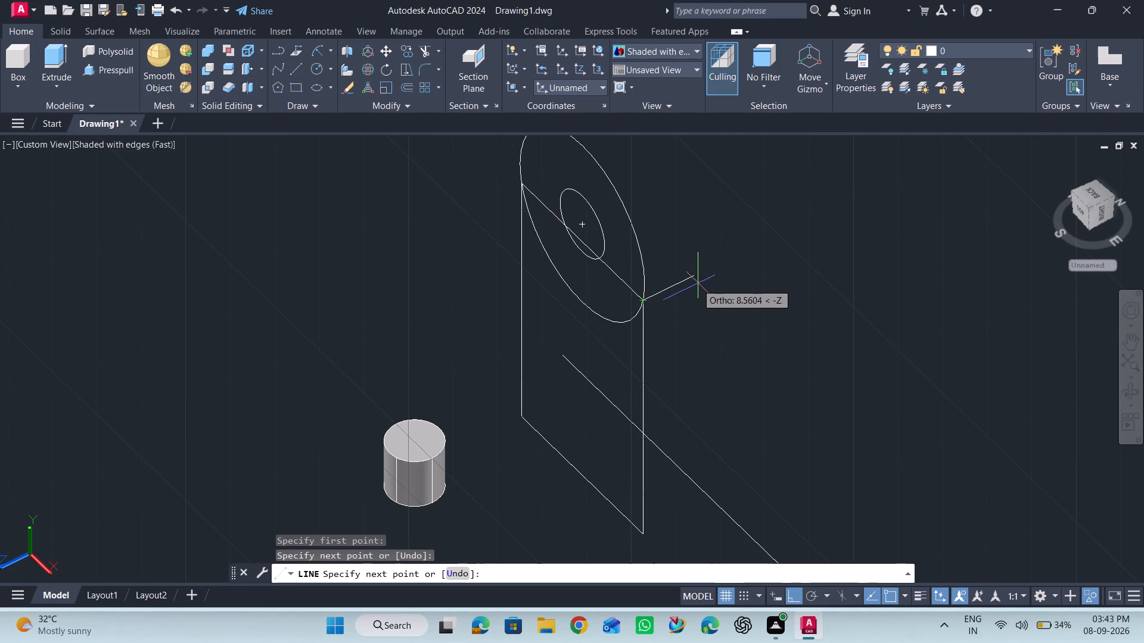
key(space)
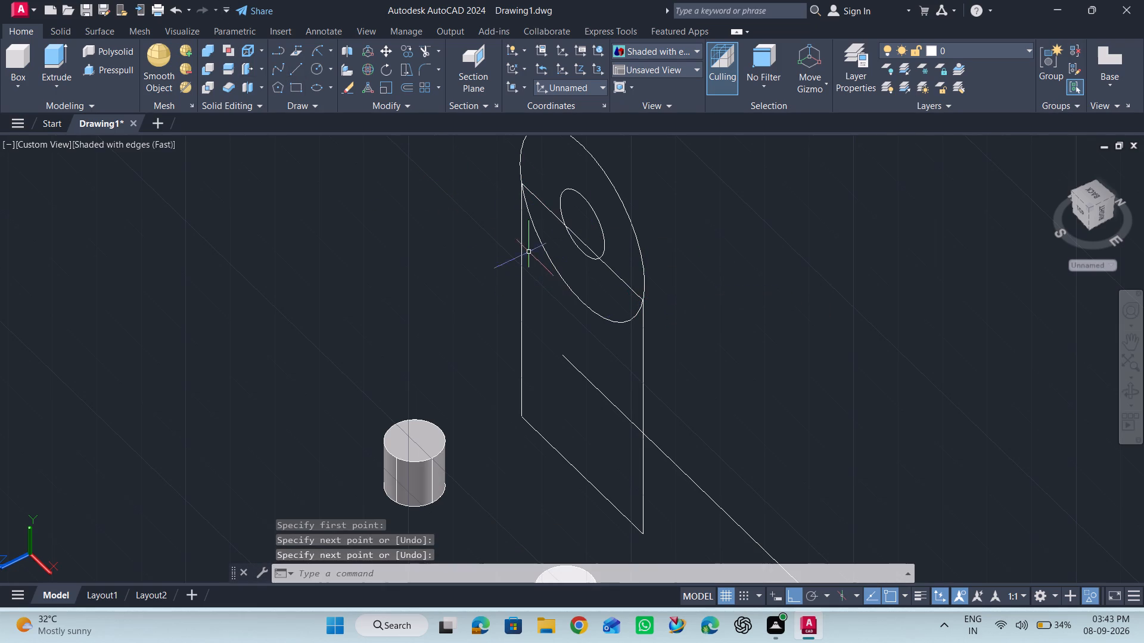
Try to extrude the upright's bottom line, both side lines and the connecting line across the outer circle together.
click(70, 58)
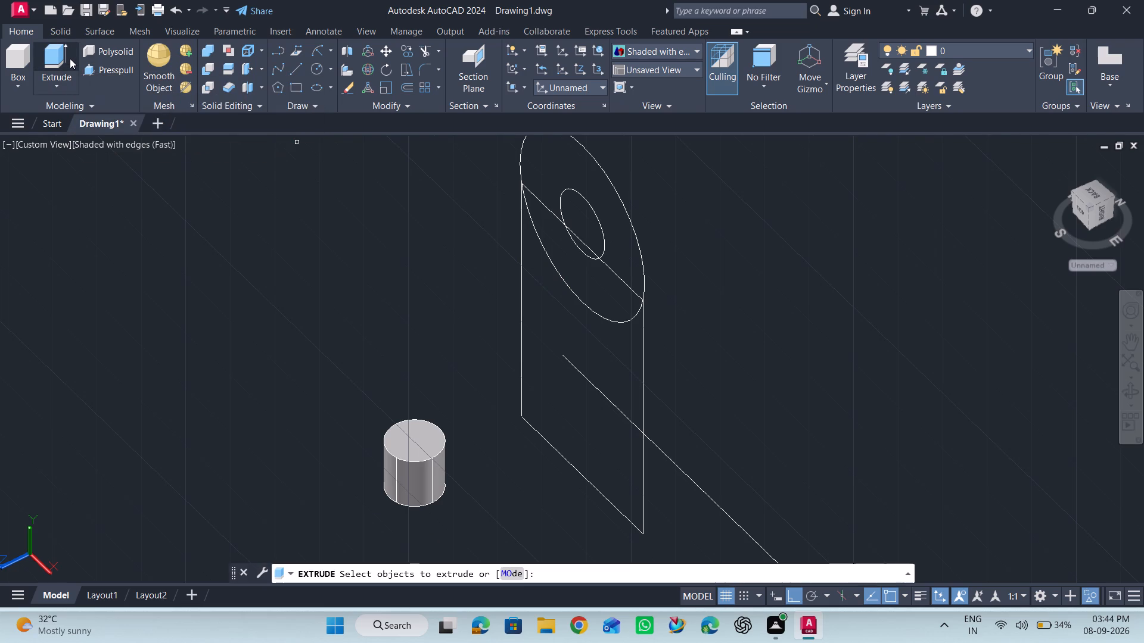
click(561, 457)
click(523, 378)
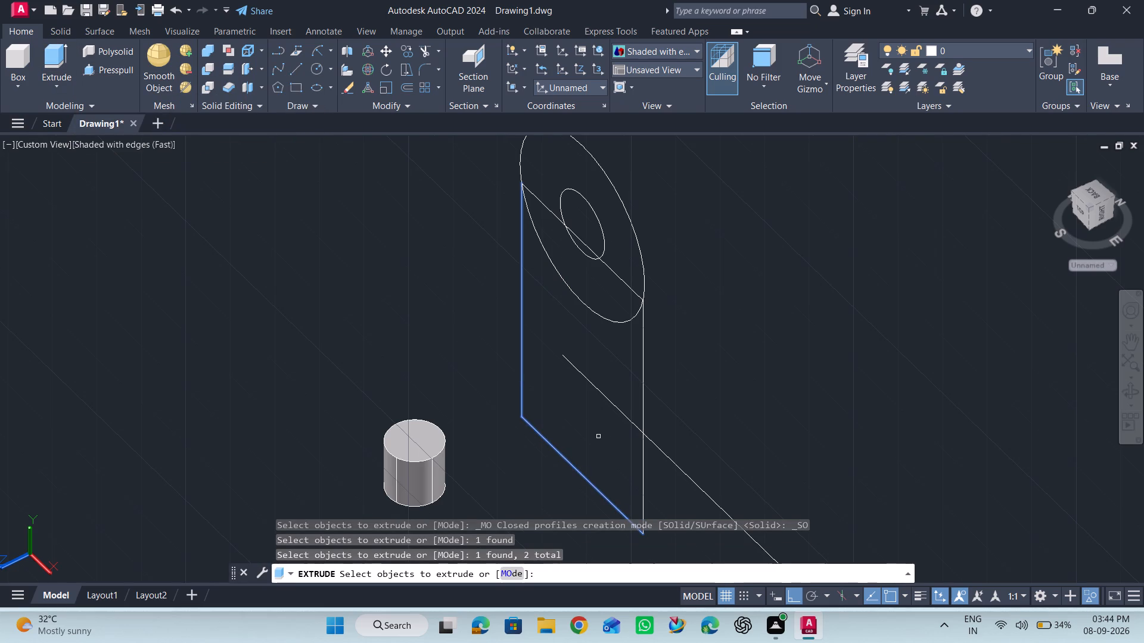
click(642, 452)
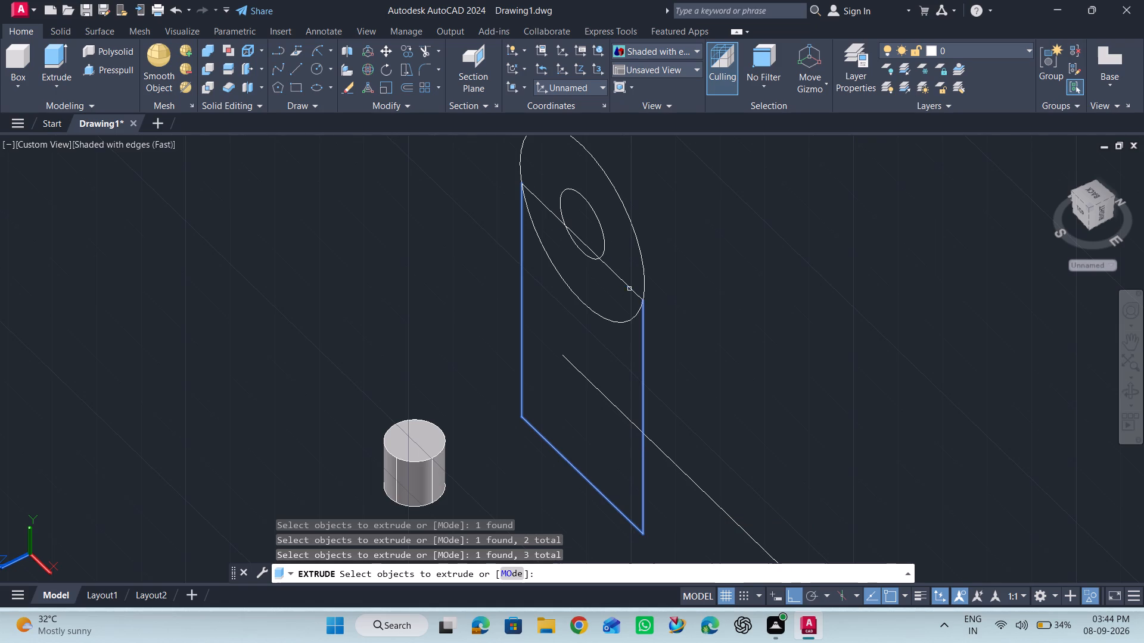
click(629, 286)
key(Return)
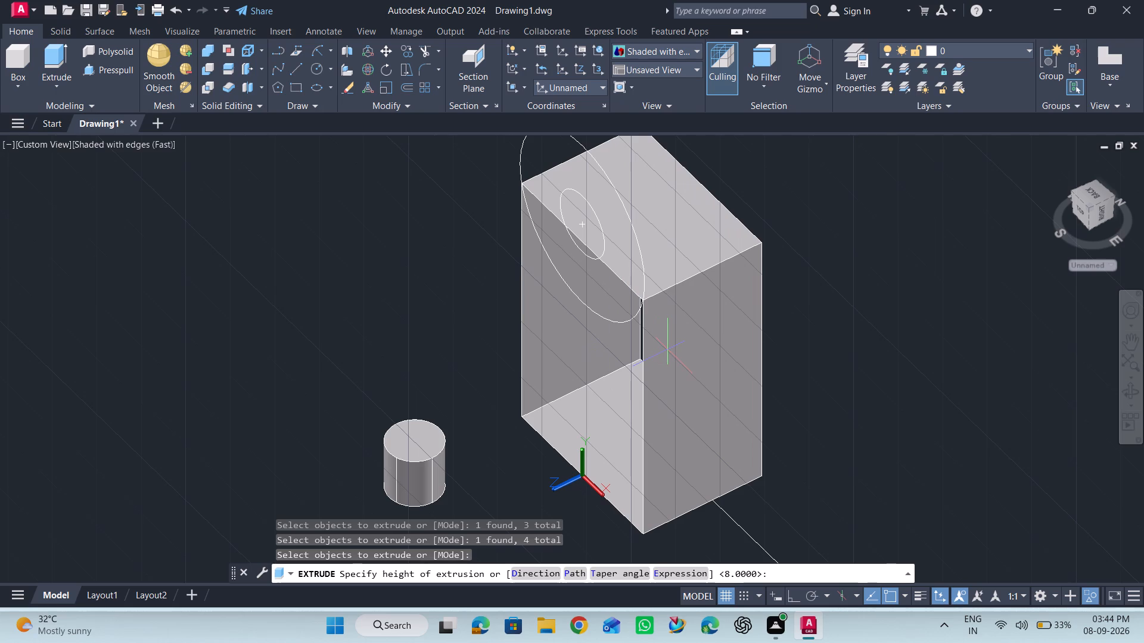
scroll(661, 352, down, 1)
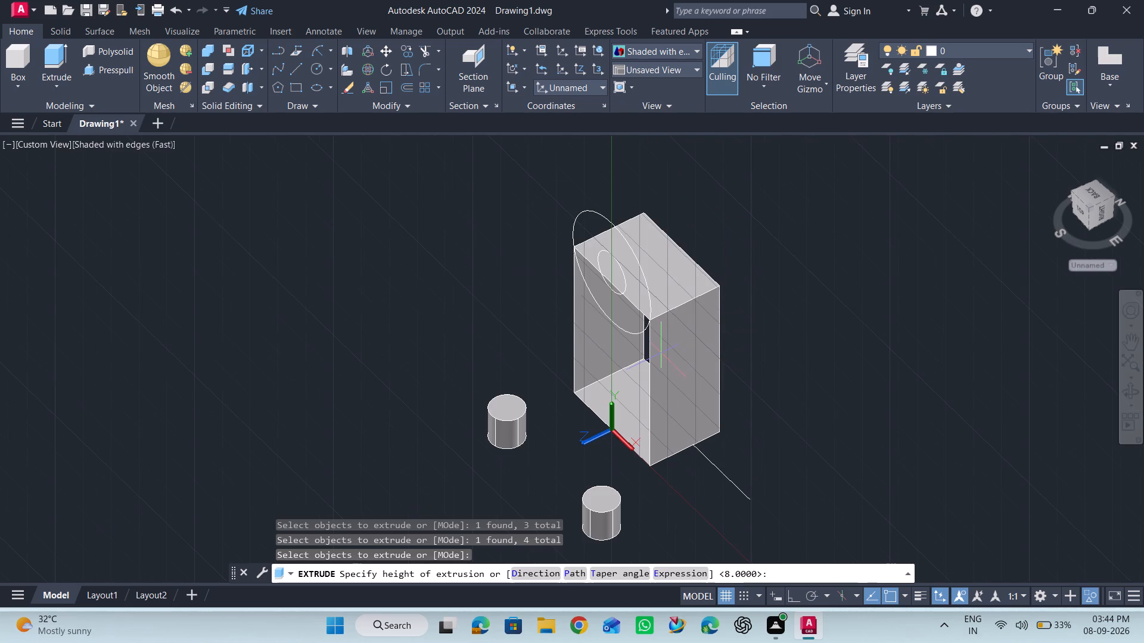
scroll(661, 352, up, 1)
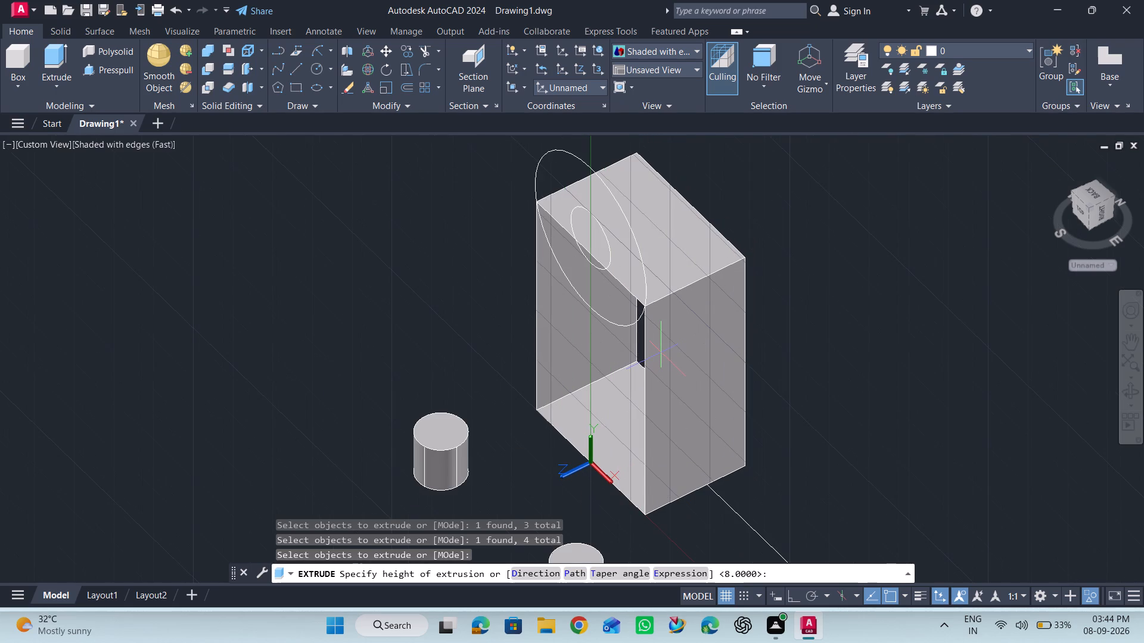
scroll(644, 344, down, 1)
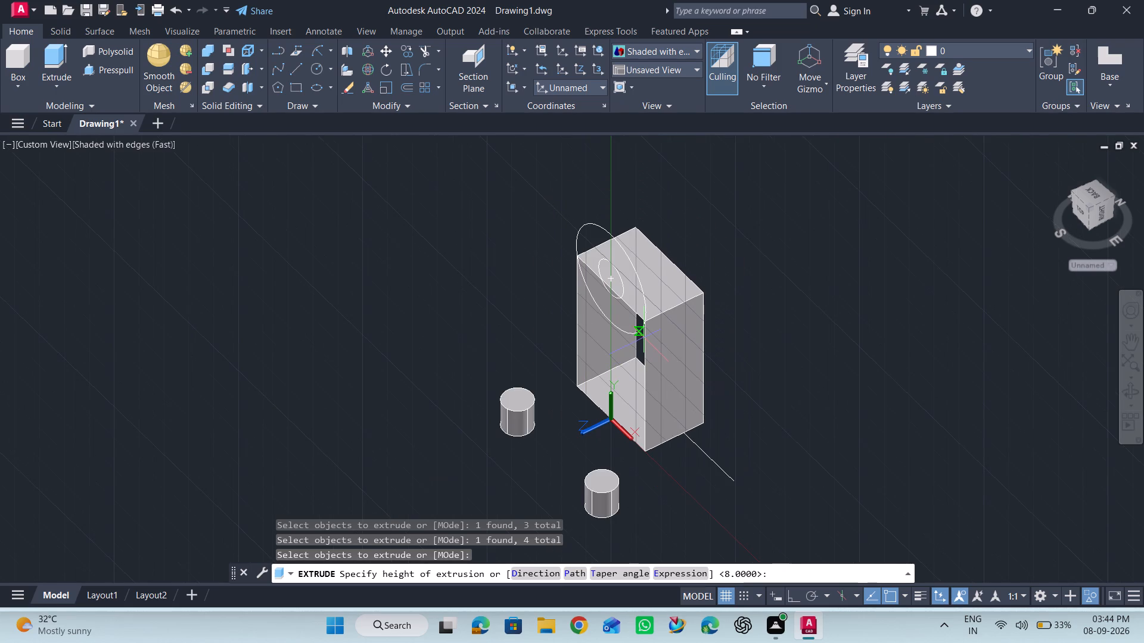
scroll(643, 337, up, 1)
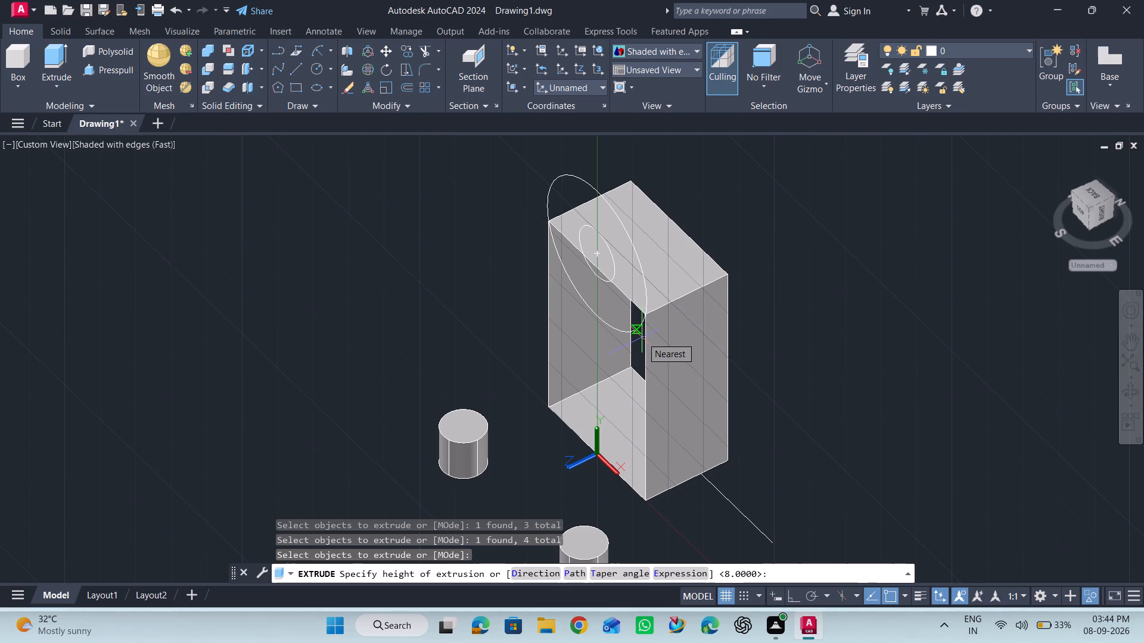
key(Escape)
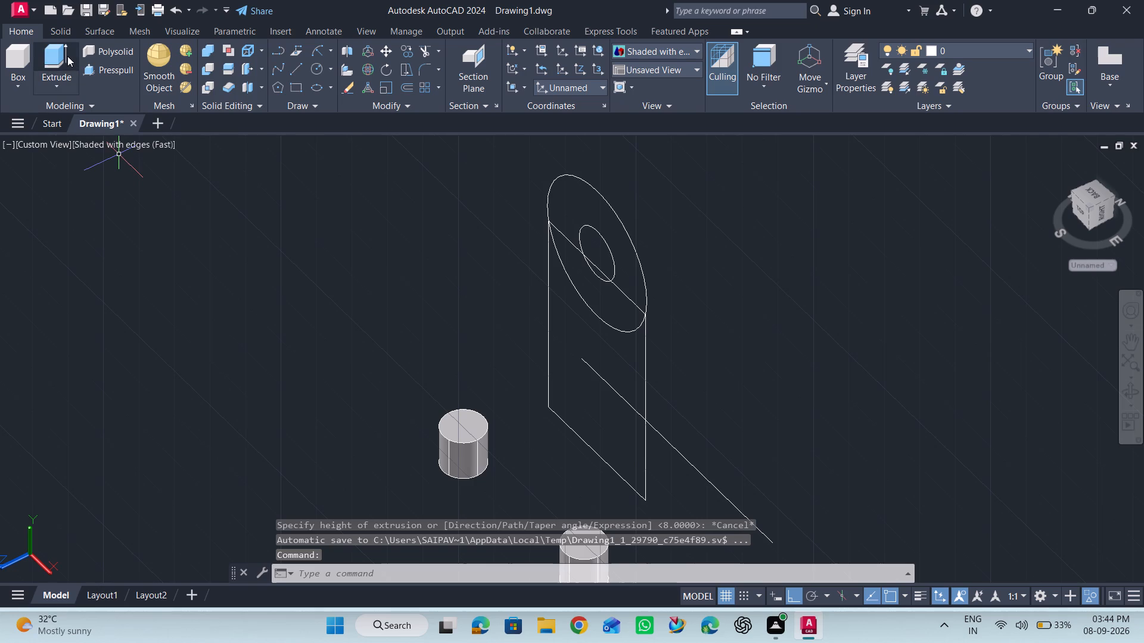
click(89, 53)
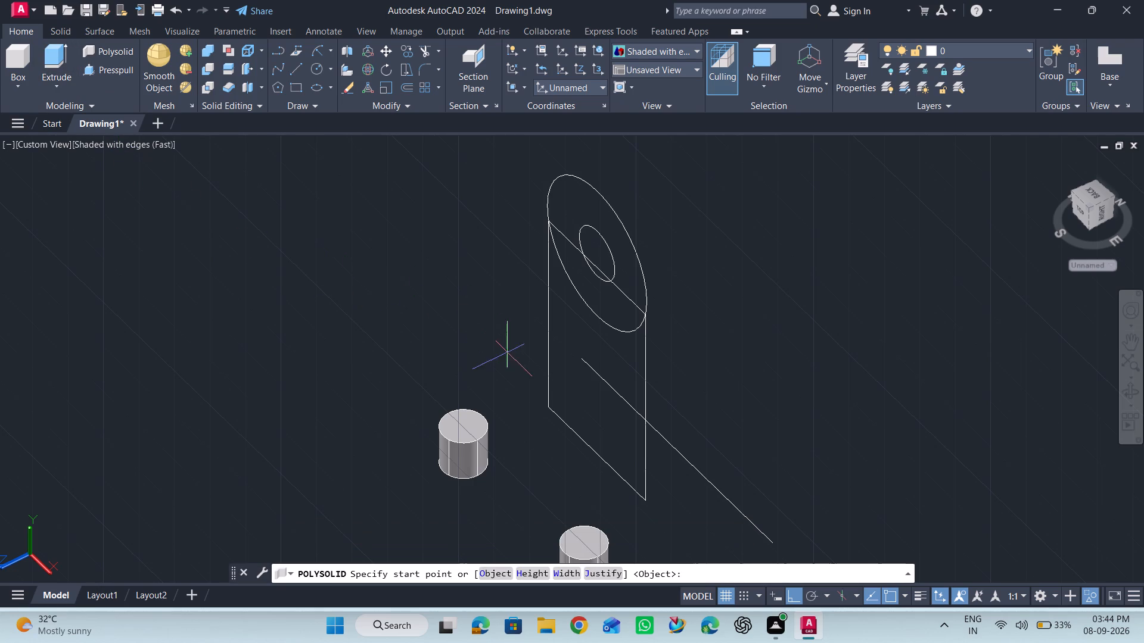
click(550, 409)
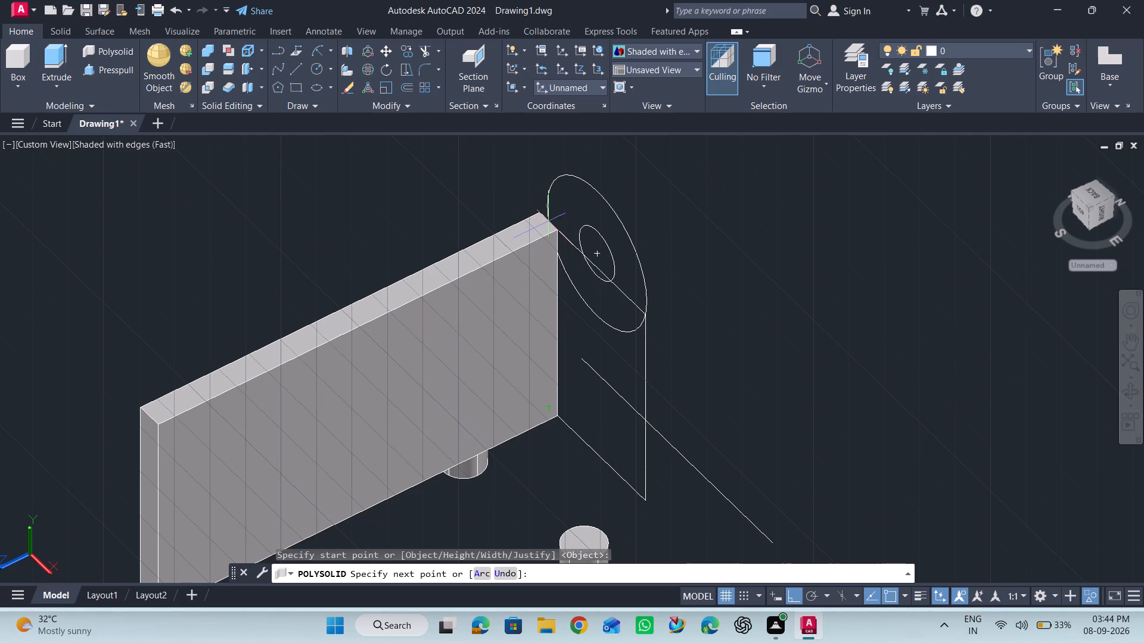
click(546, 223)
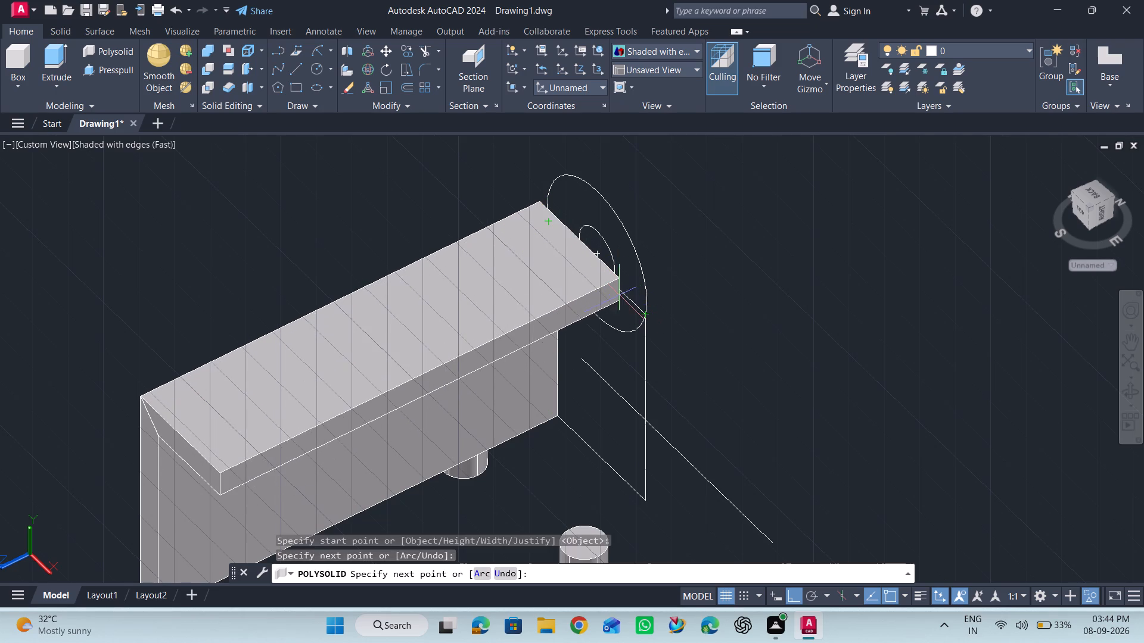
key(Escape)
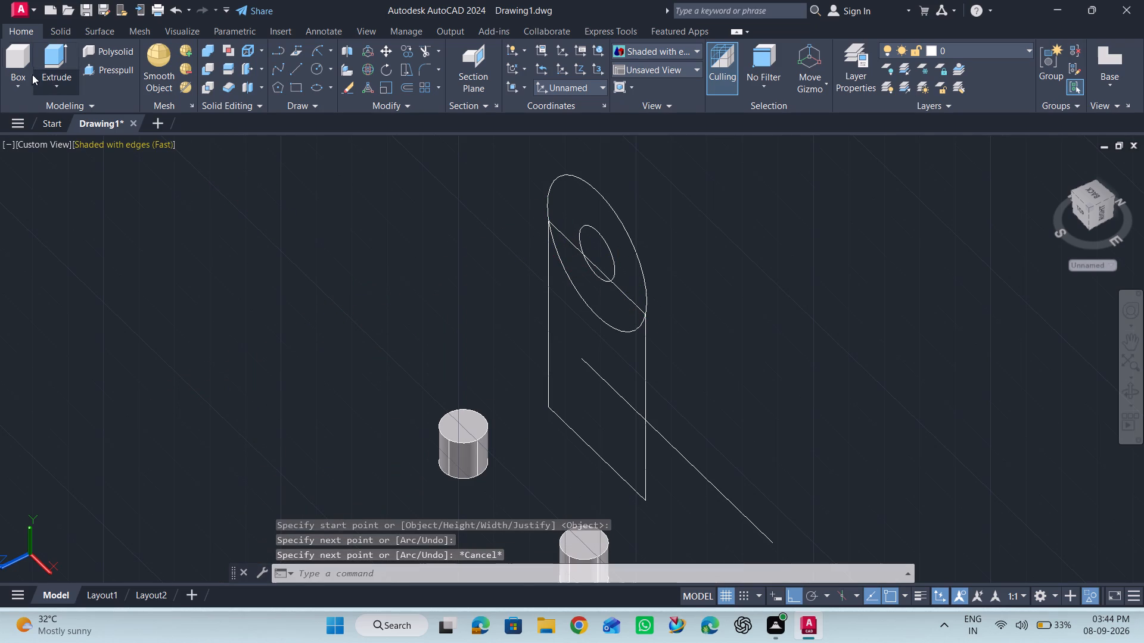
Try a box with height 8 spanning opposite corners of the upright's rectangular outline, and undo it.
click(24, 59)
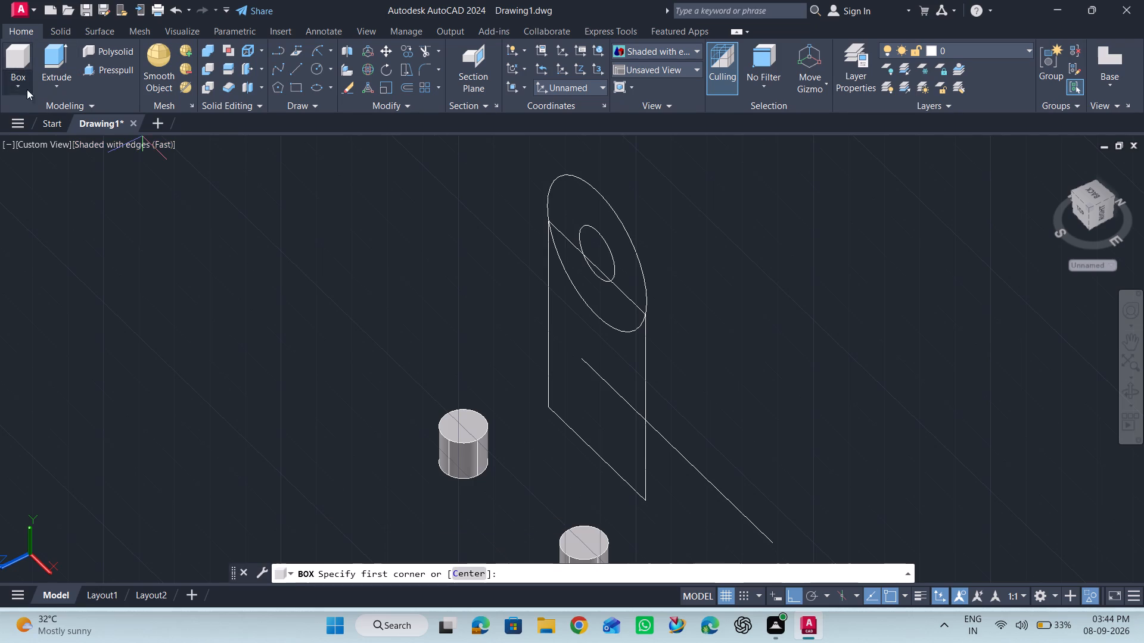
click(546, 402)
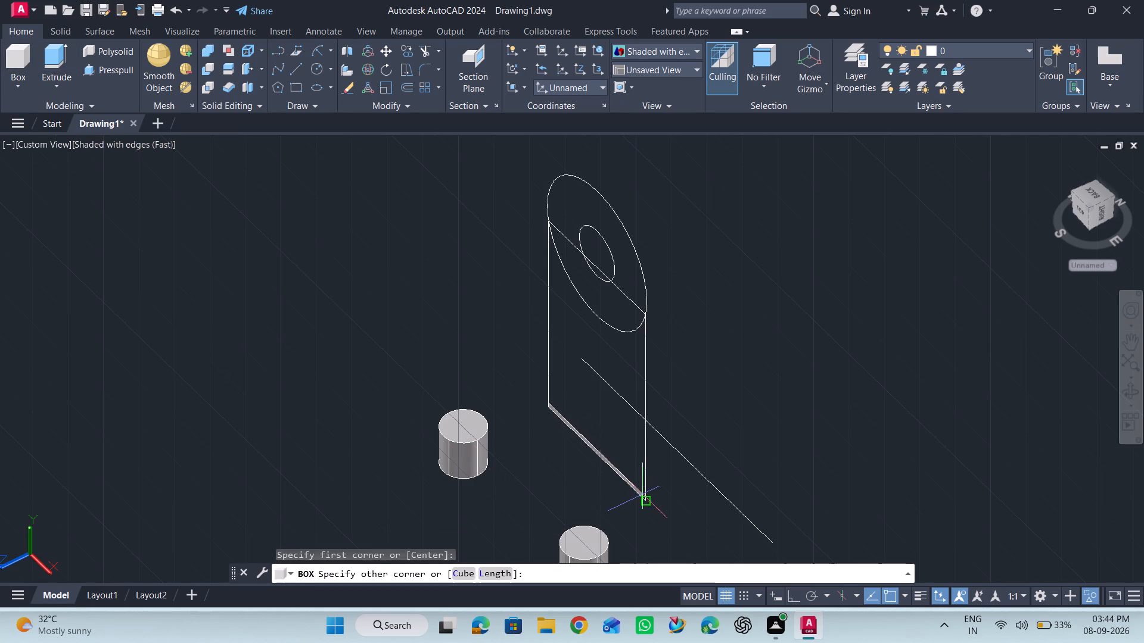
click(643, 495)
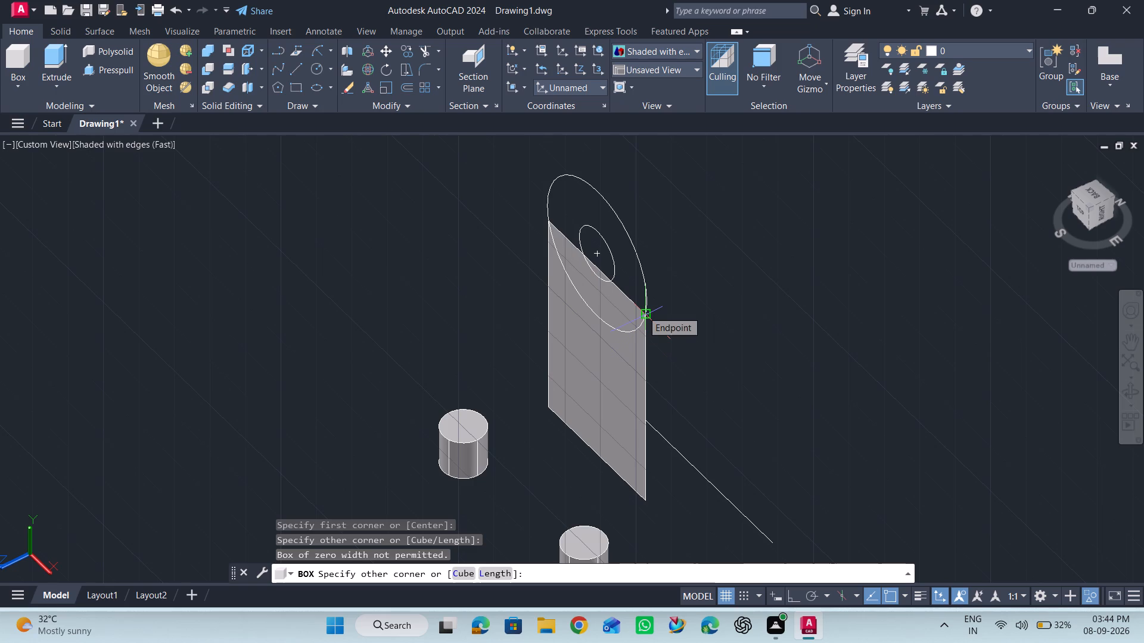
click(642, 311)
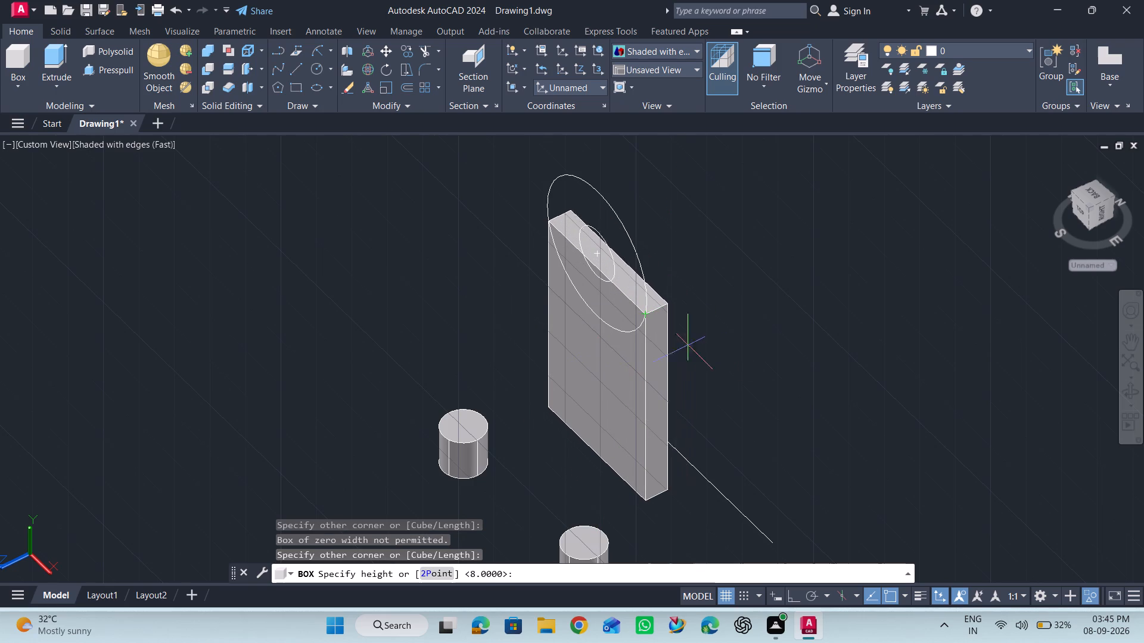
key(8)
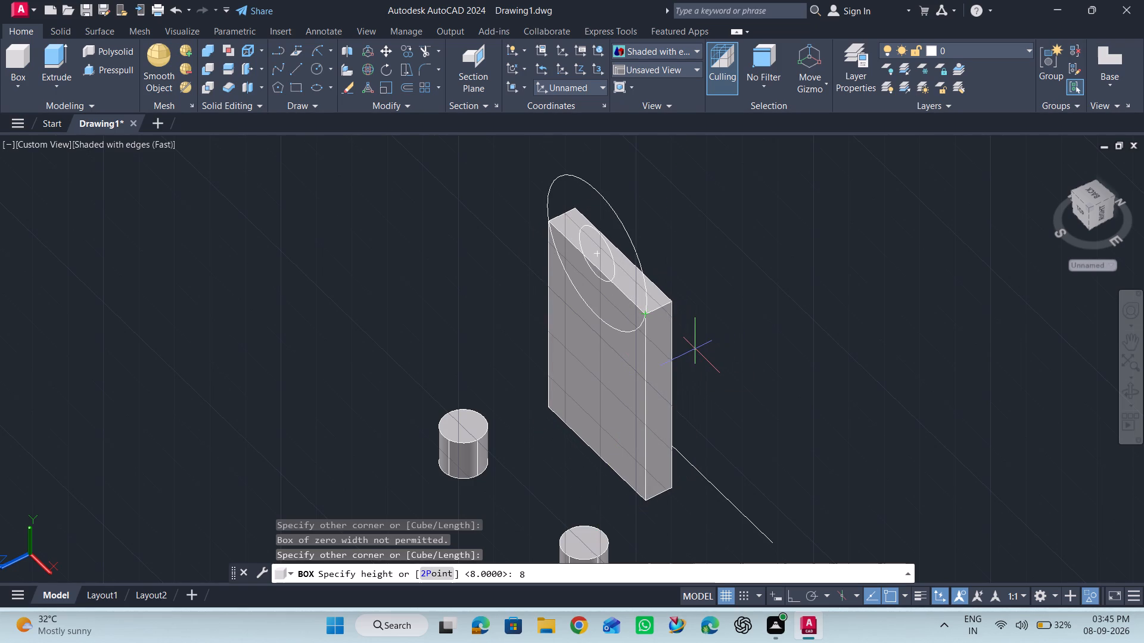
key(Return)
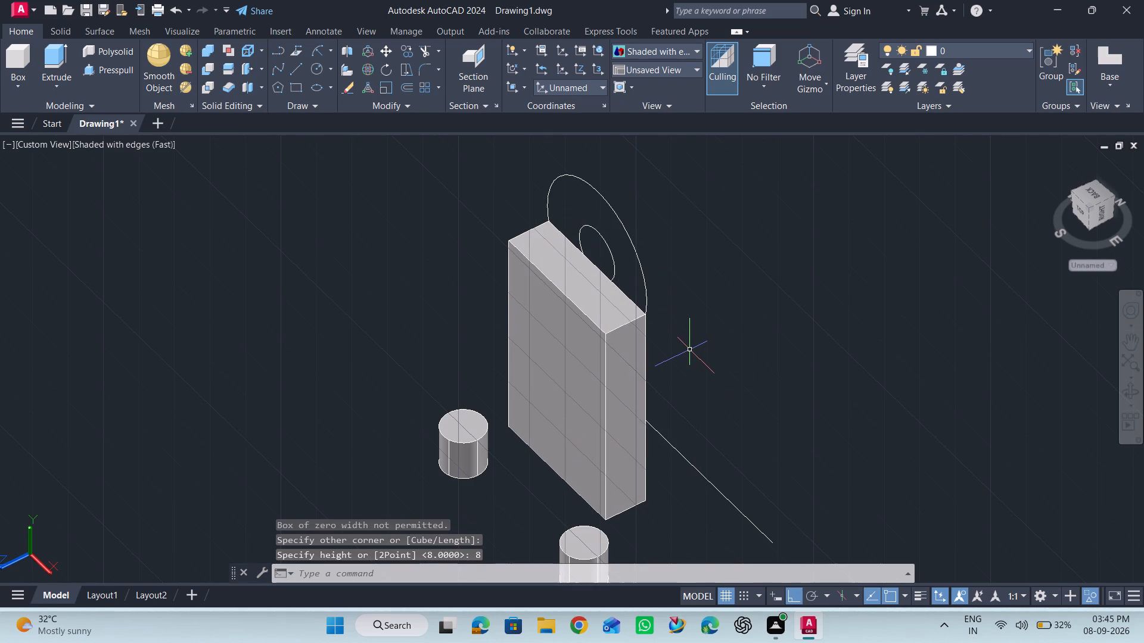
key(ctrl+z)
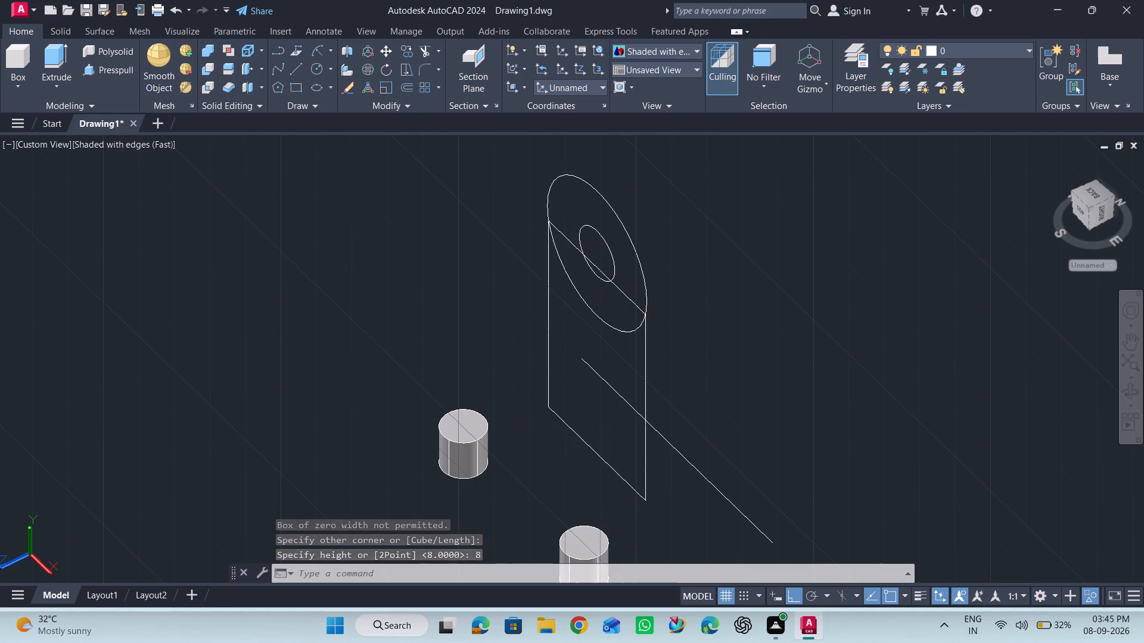
Build the upright as a box between opposite corners of its rectangular outline, with a height of -8.
click(26, 58)
click(20, 82)
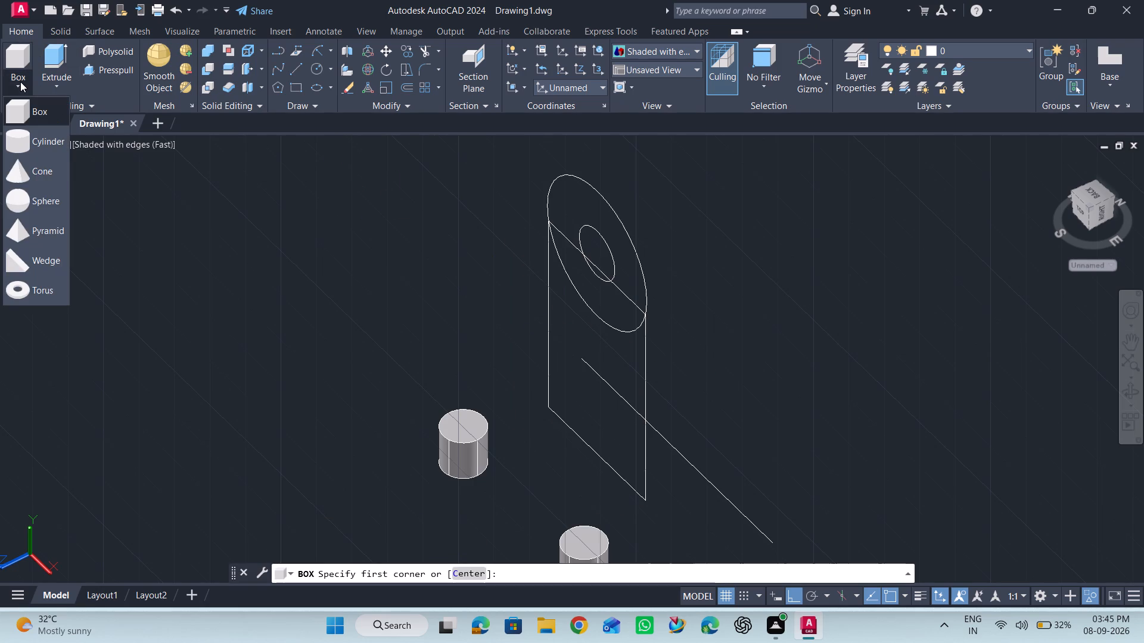
click(10, 51)
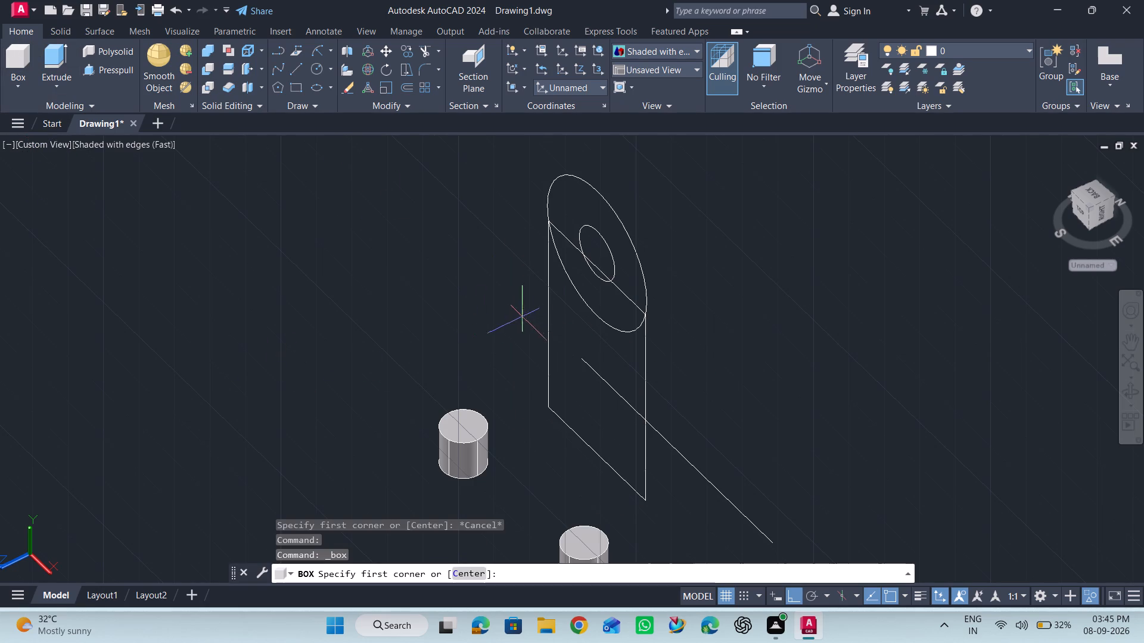
click(551, 405)
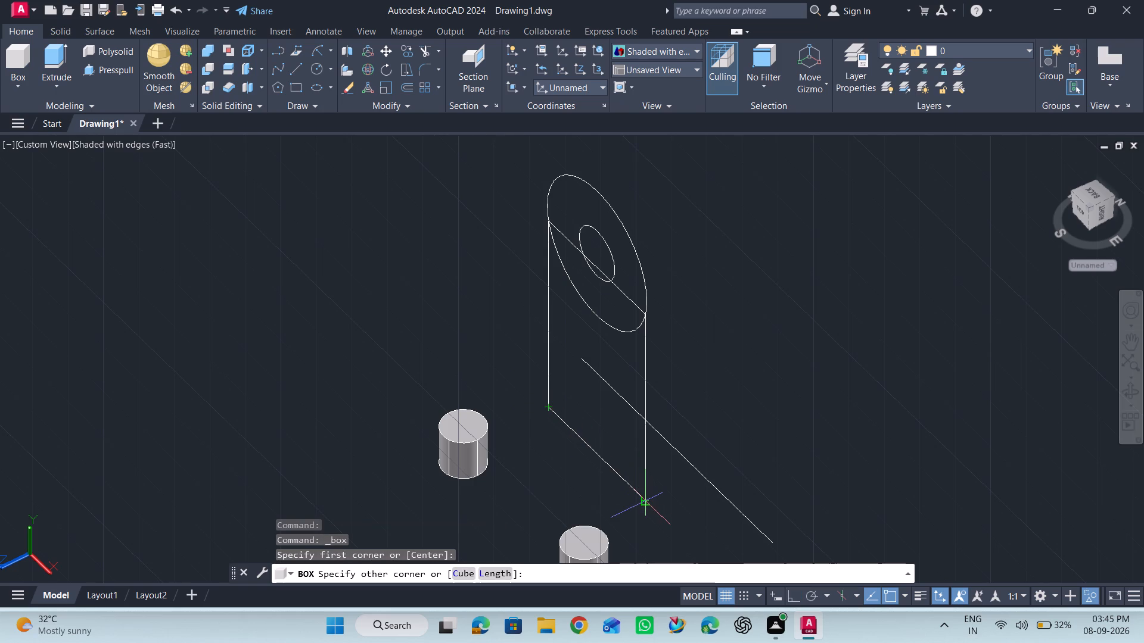
click(647, 497)
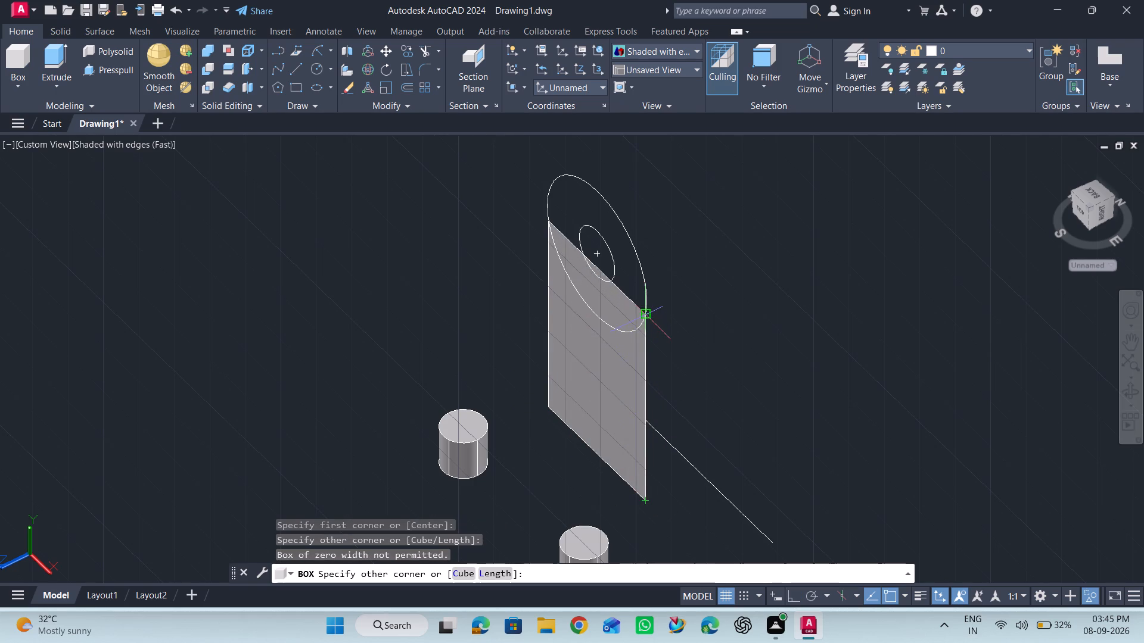
click(645, 316)
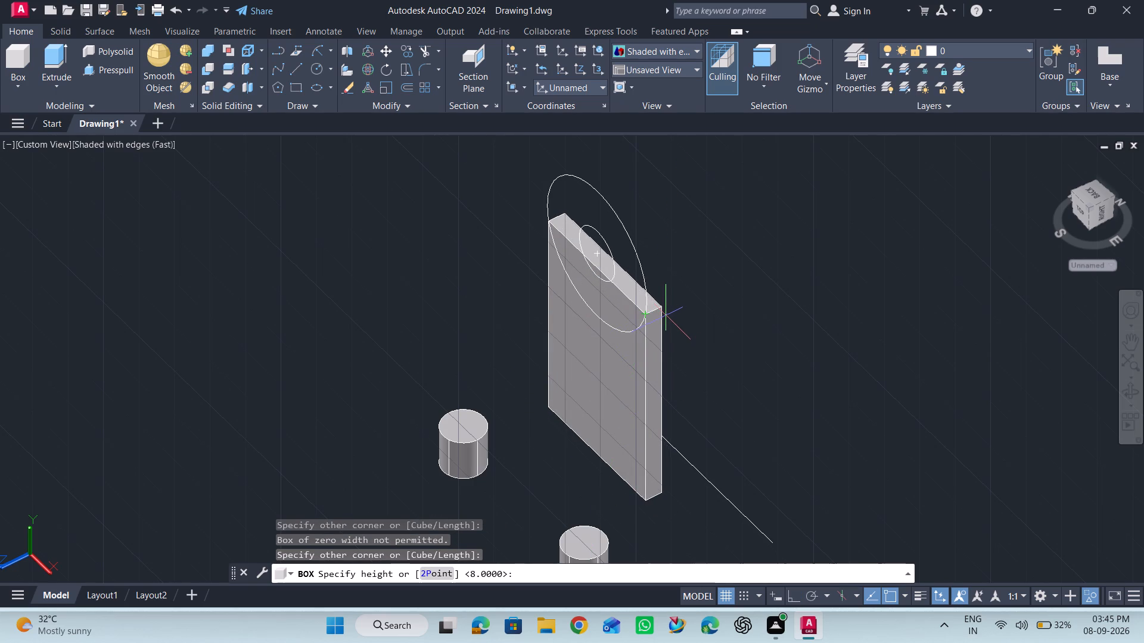
text(-8)
key(Return)
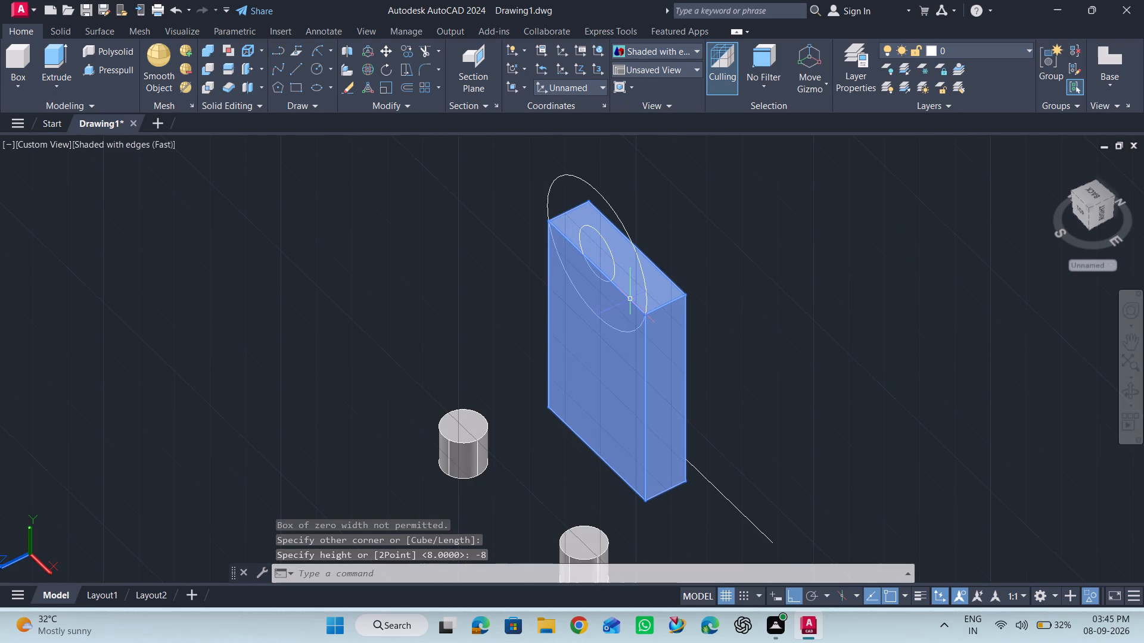
End the object isolation to bring the hidden stepped base back.
scroll(576, 238, up, 2)
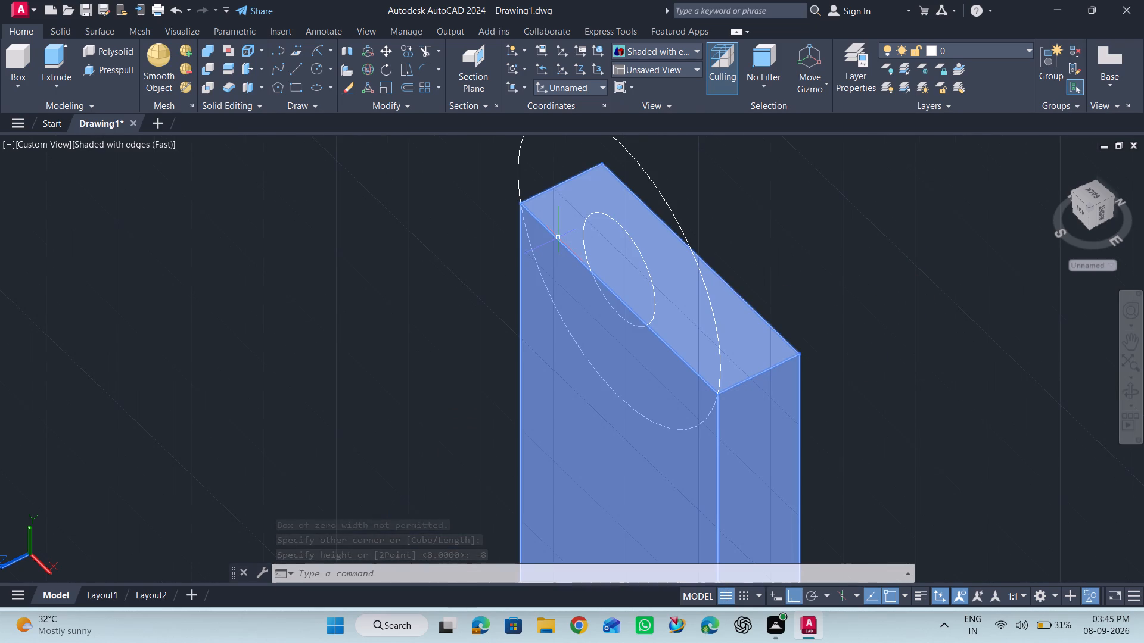
scroll(977, 309, down, 2)
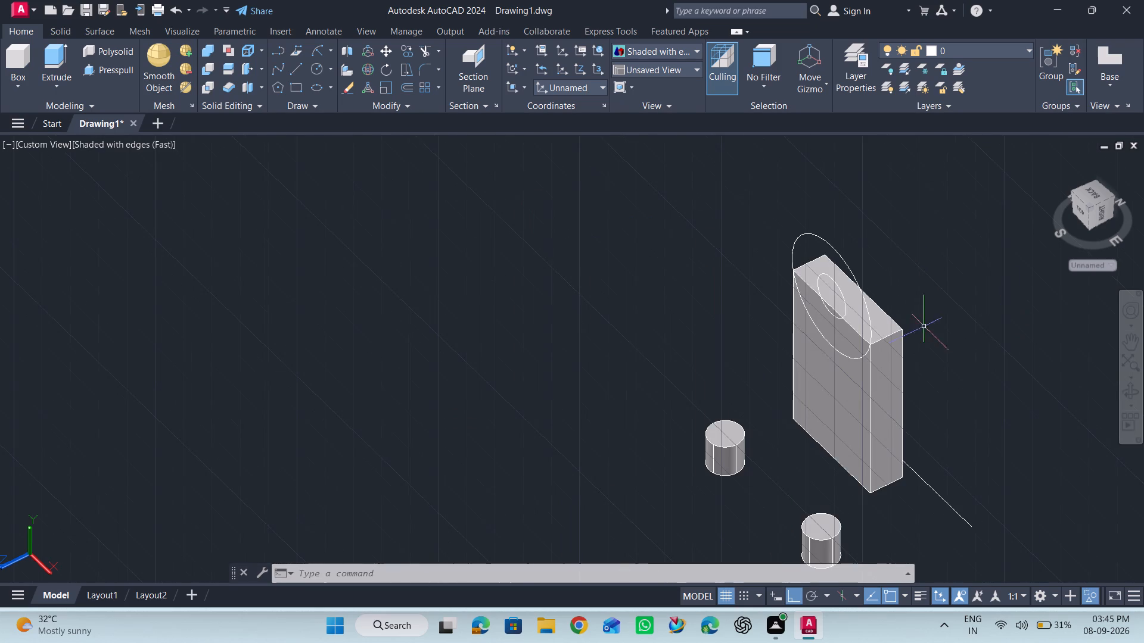
right_click(429, 313)
click(439, 377)
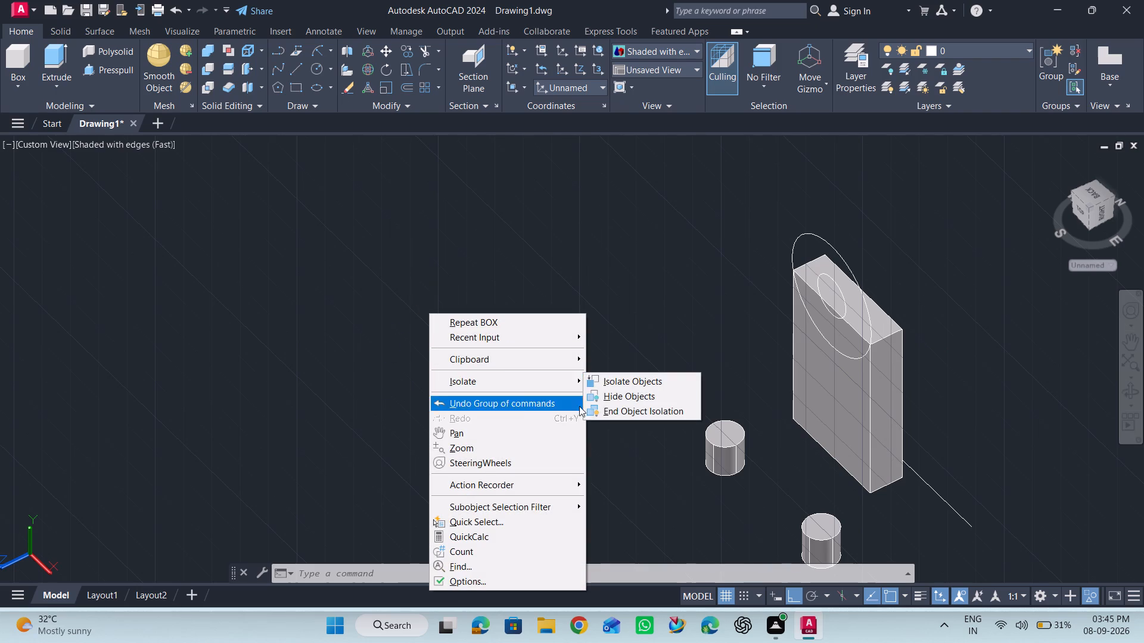
click(598, 412)
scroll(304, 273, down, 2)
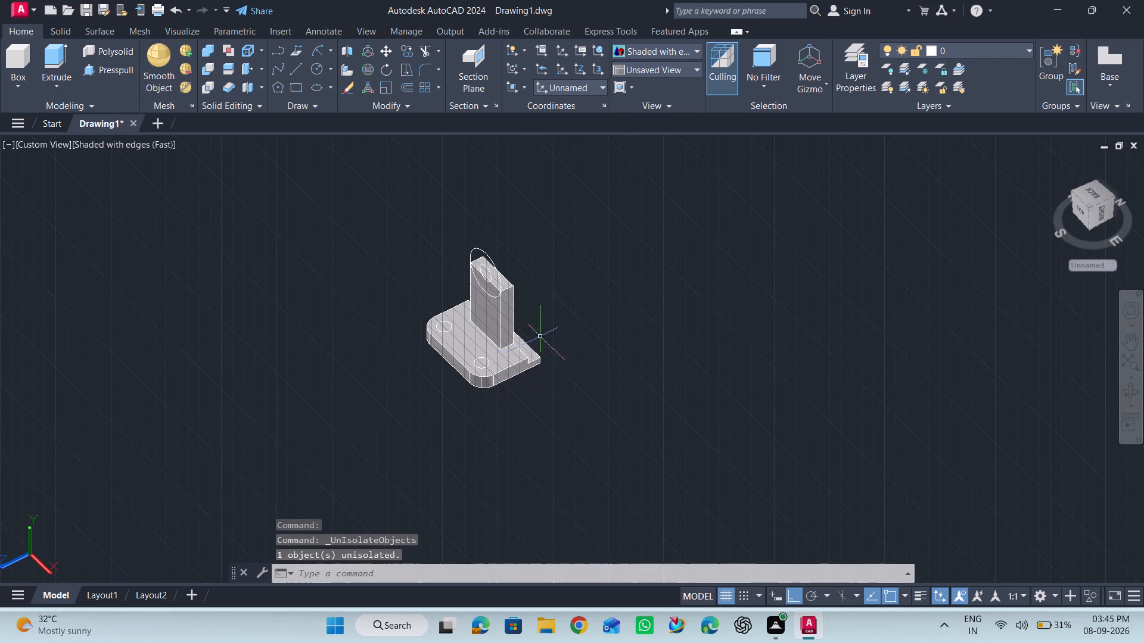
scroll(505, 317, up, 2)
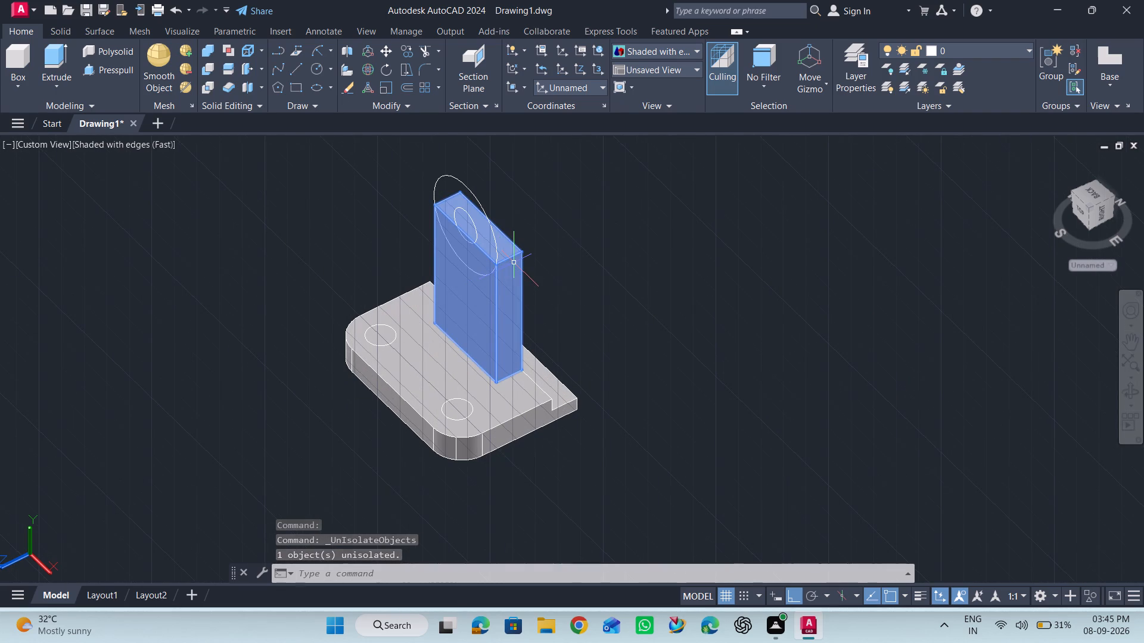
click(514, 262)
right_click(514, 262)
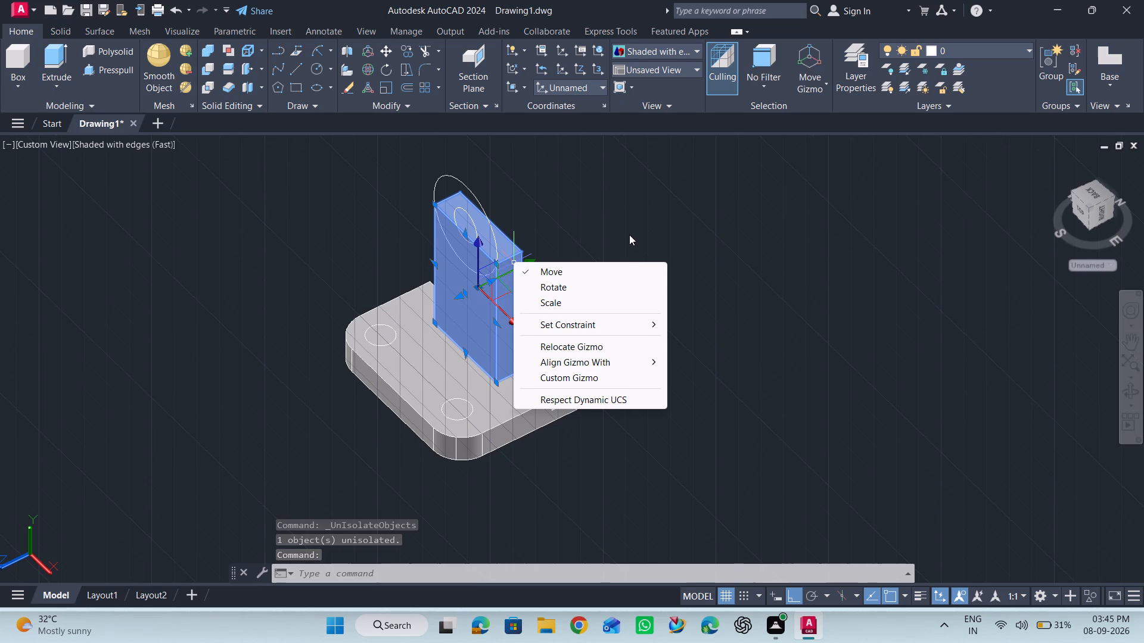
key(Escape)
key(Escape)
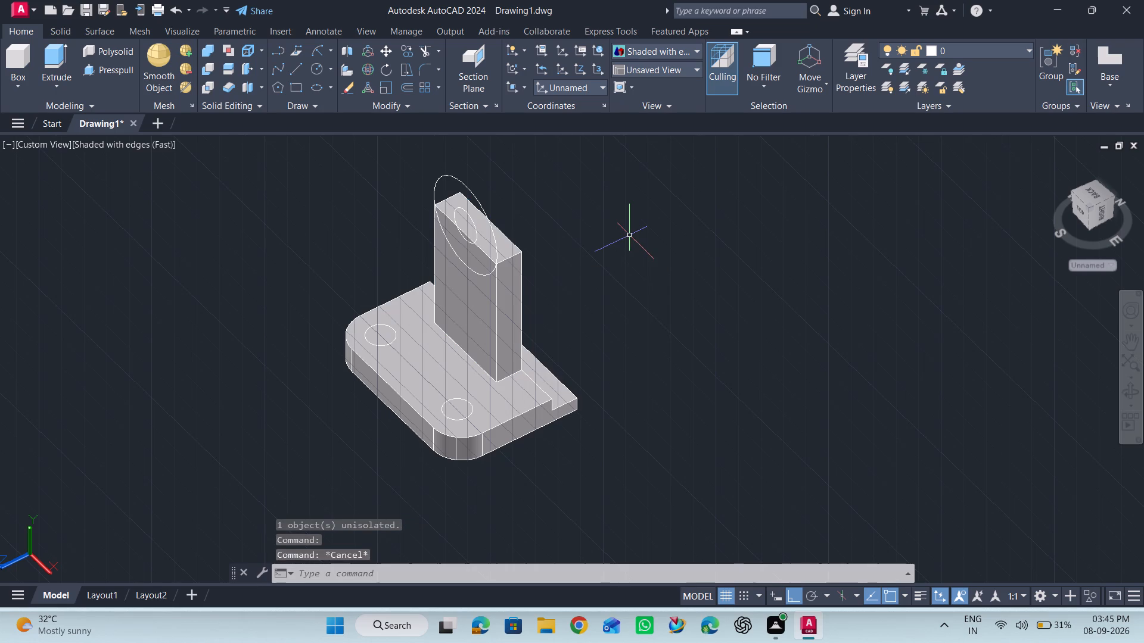
Hide the upright box to expose the sketch lines behind it.
scroll(553, 277, up, 2)
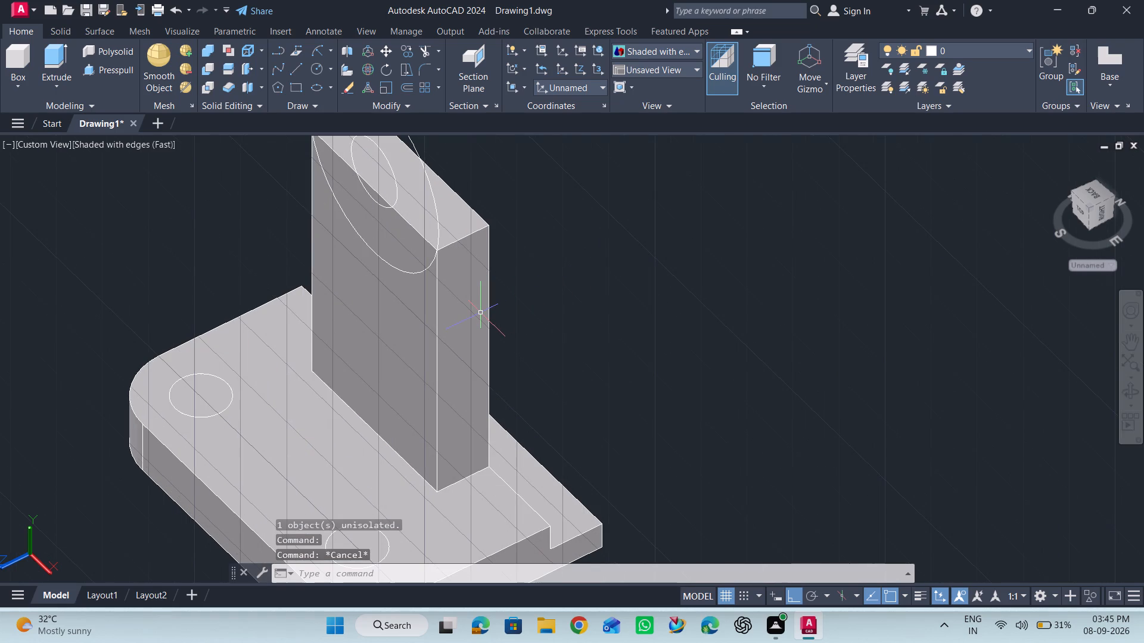
right_click(480, 312)
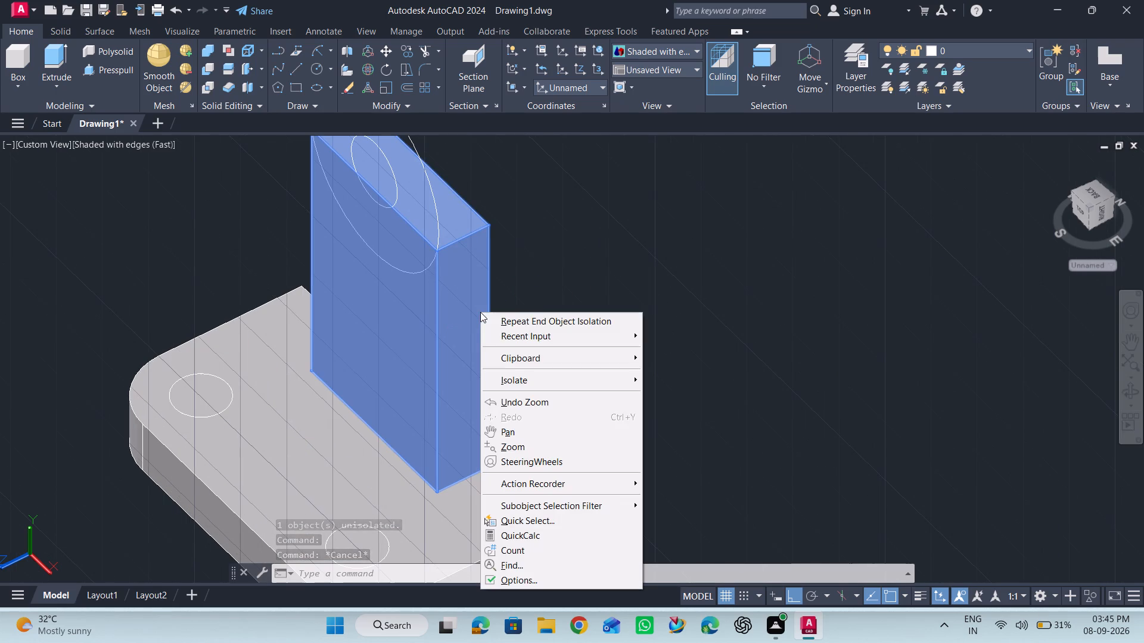
click(518, 374)
click(654, 395)
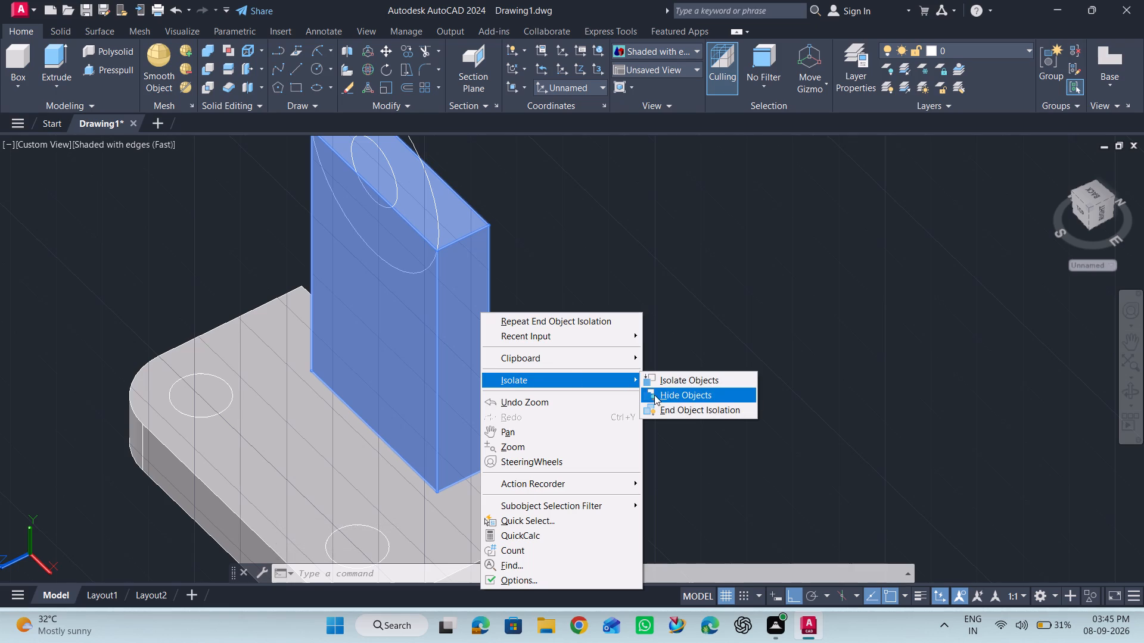
click(471, 301)
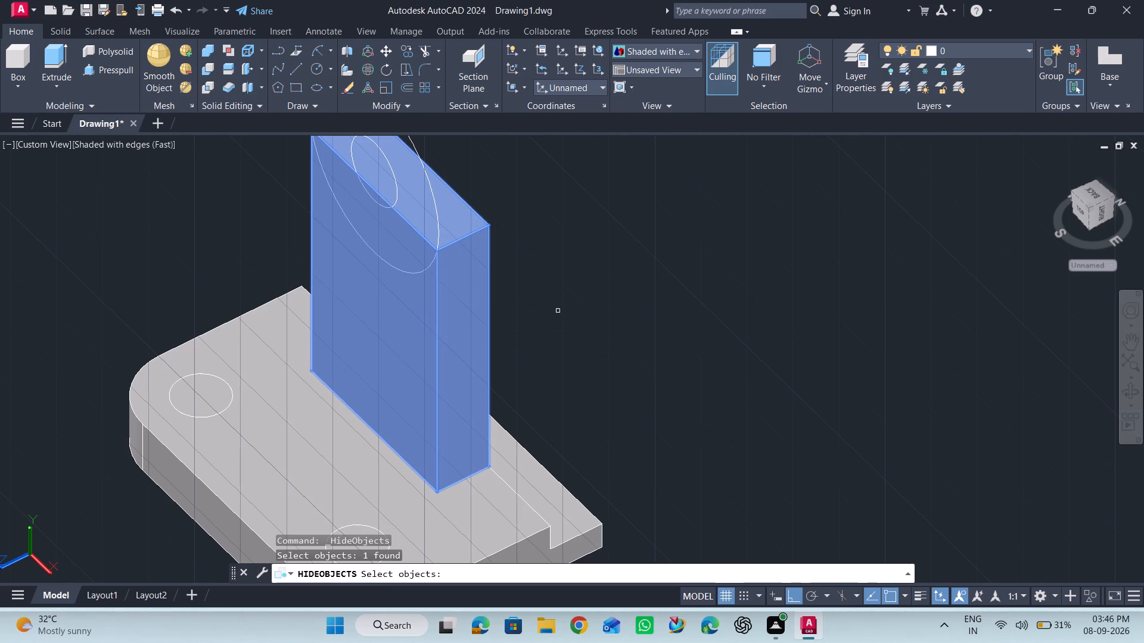
key(Return)
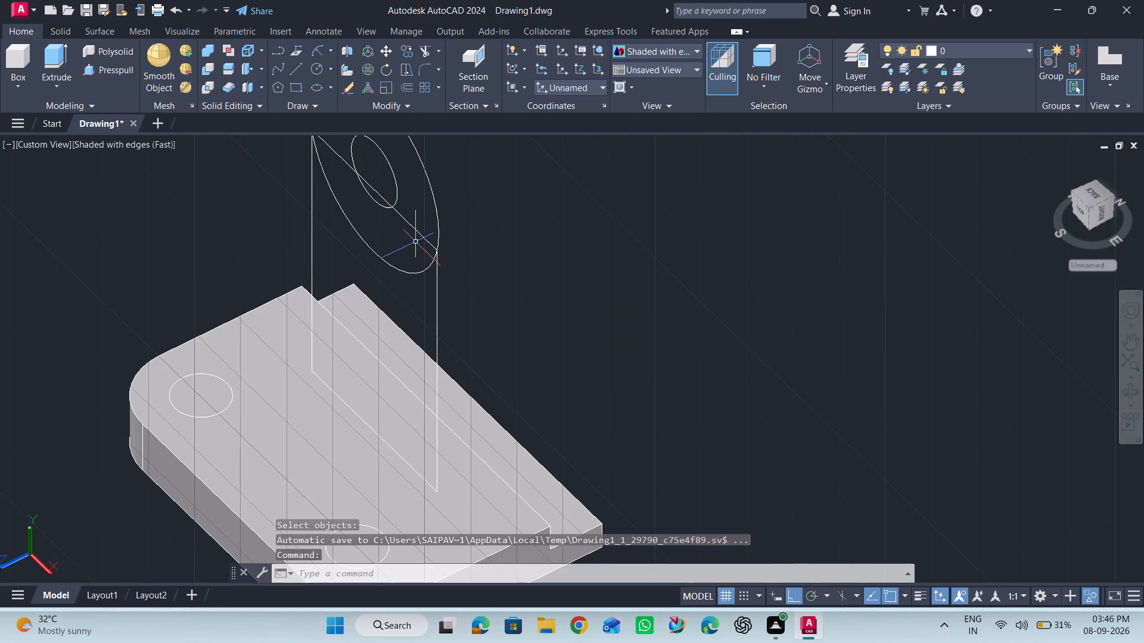
Erase the straight line that crosses the two circles at the top of the upright's outline.
click(420, 234)
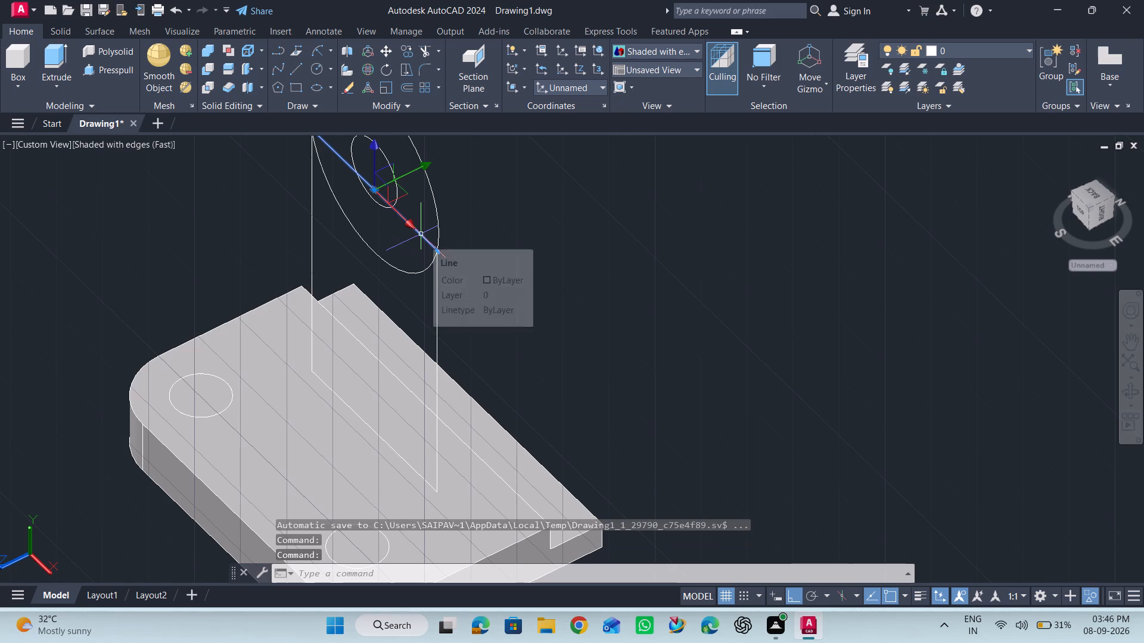
key(Delete)
End the object isolation to bring the hidden upright box back.
right_click(601, 342)
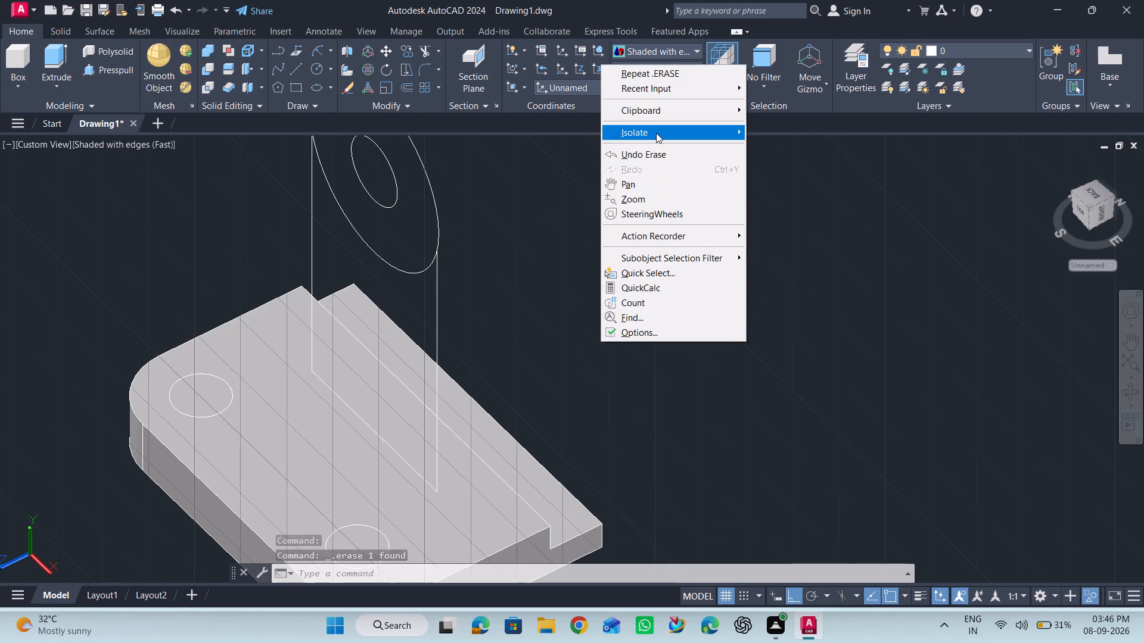
click(656, 133)
click(776, 165)
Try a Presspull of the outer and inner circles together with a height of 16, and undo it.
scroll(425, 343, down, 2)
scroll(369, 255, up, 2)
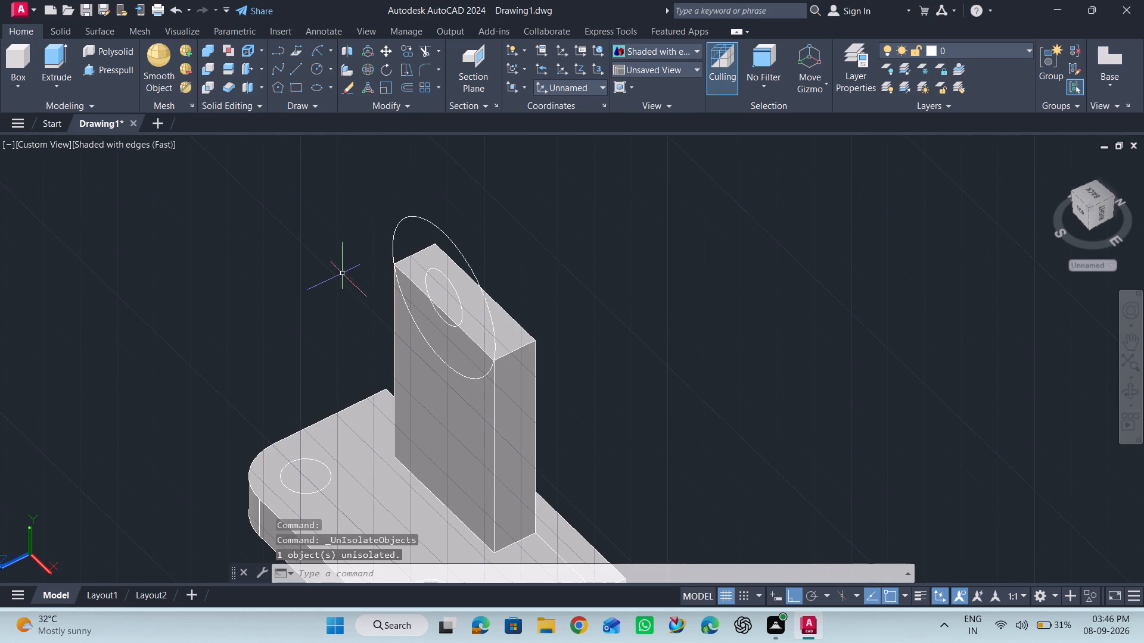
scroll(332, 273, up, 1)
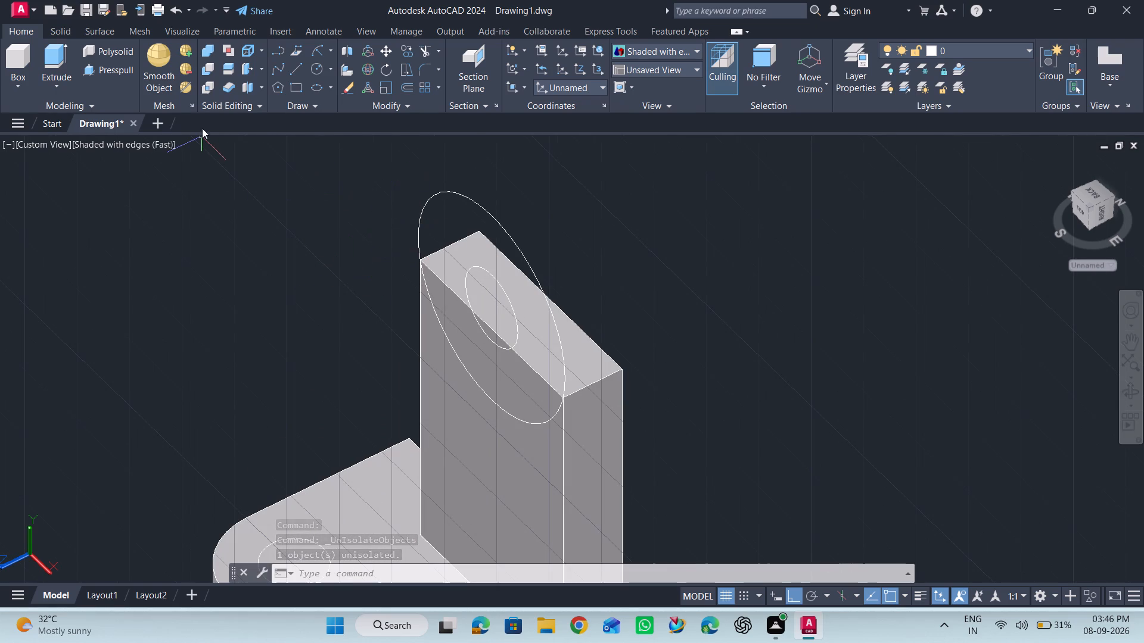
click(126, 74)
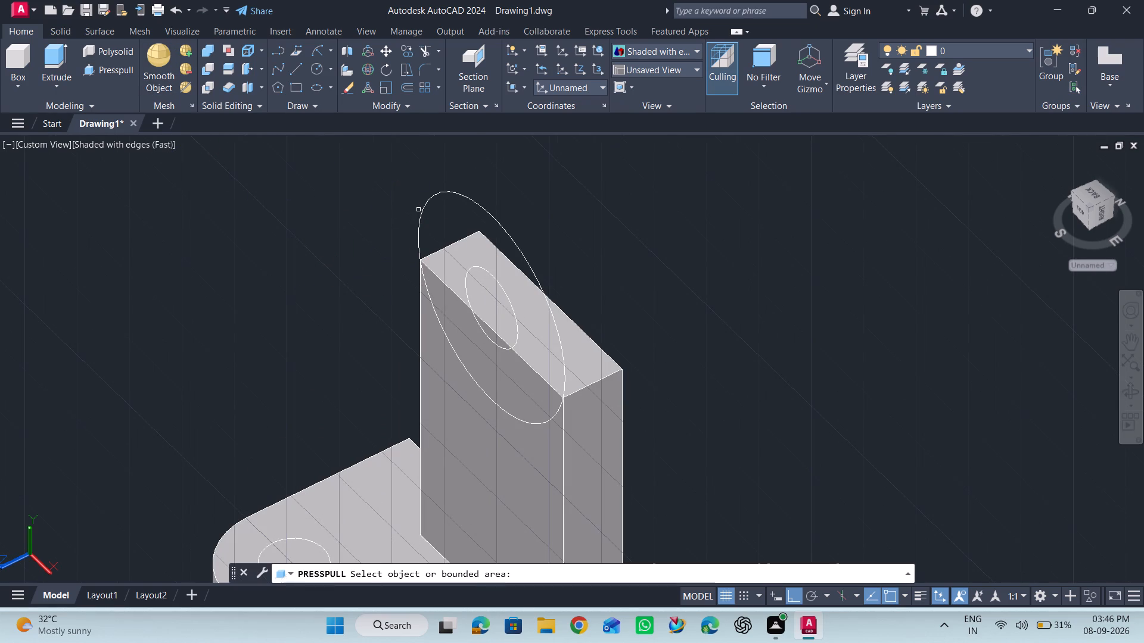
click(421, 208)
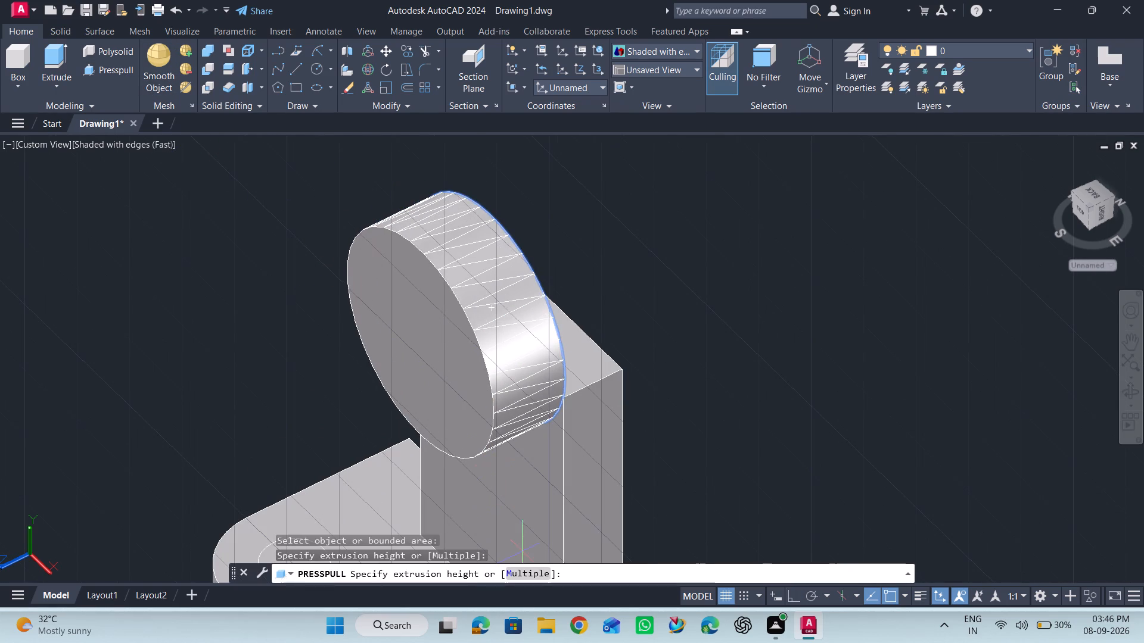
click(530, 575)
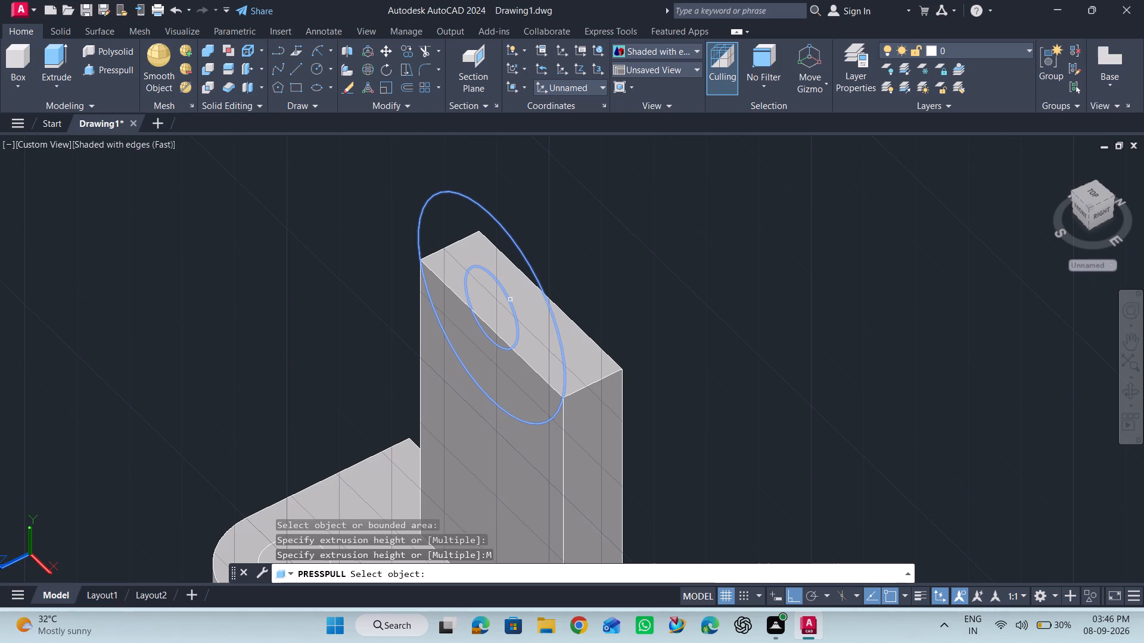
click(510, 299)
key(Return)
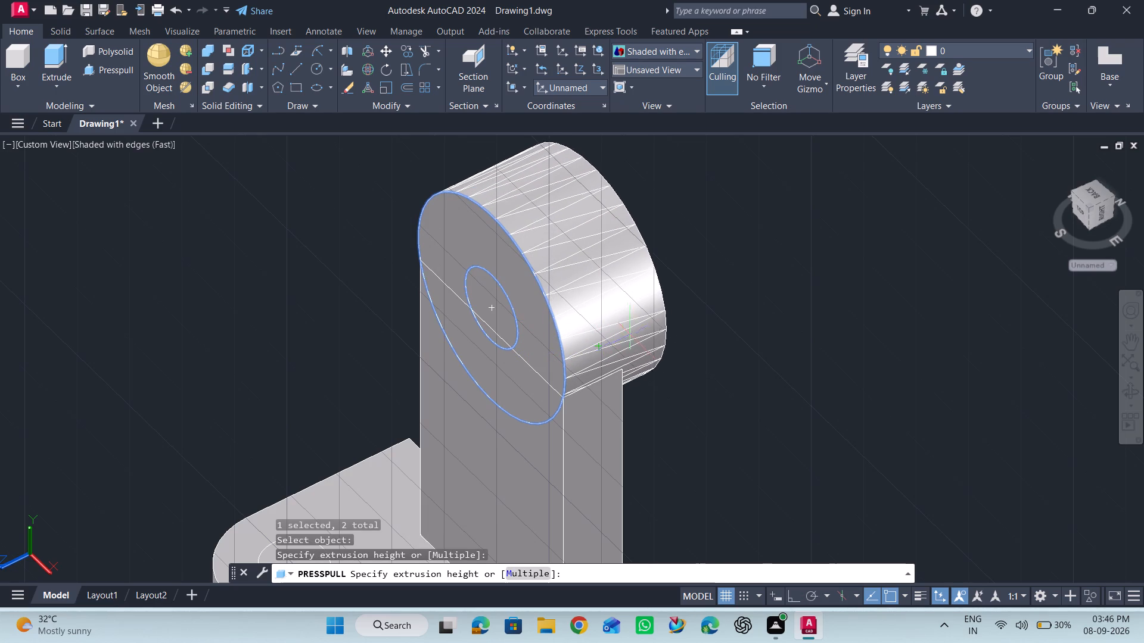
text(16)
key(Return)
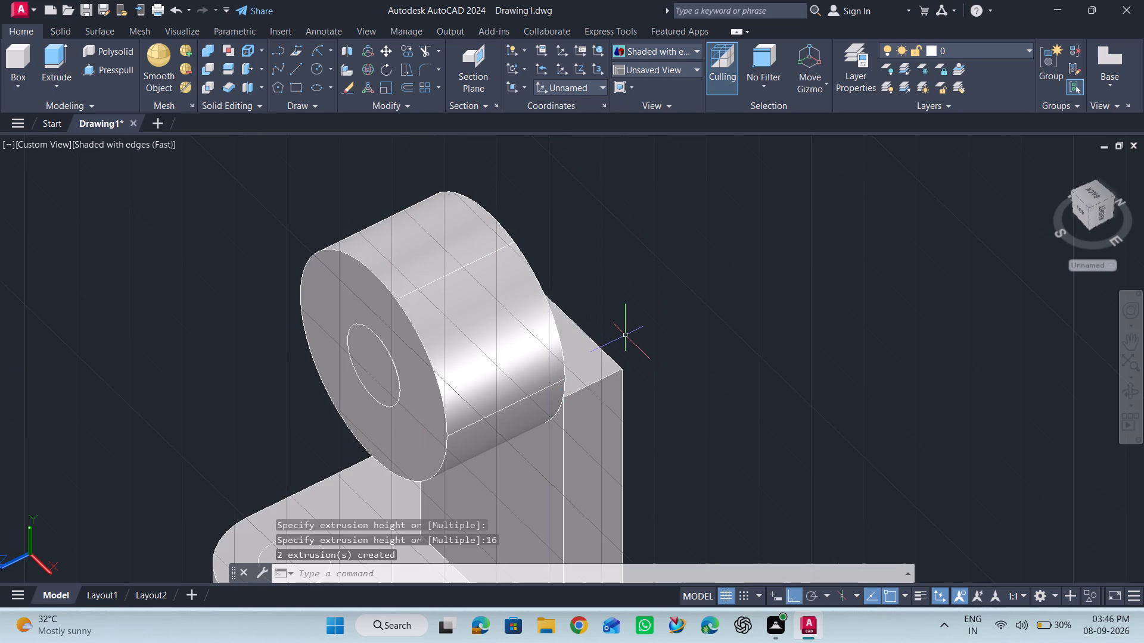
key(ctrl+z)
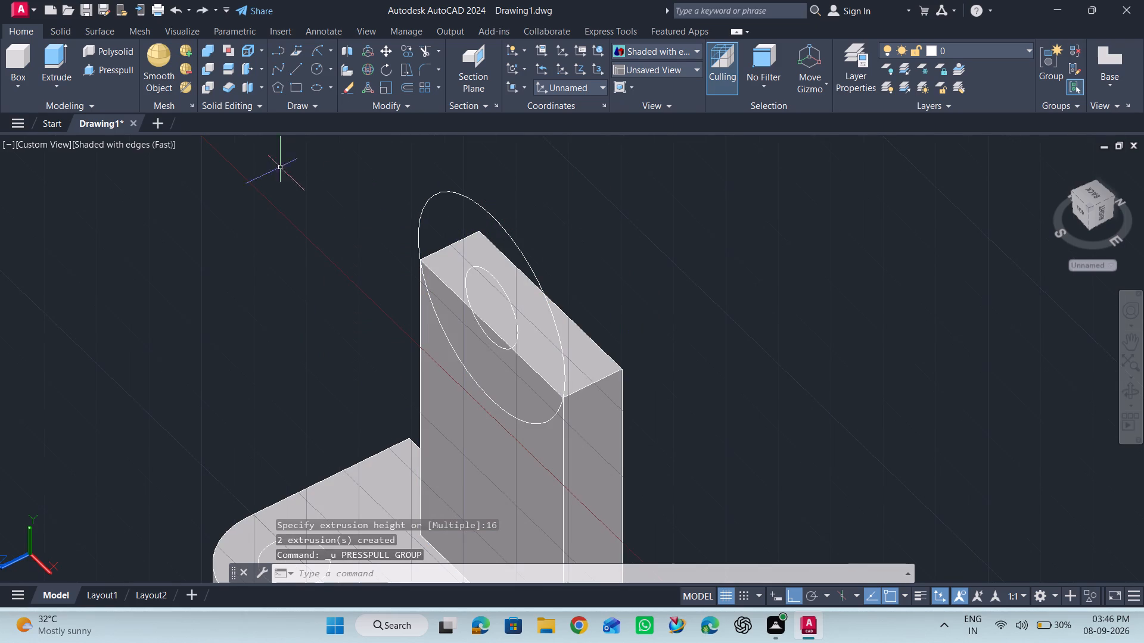
Presspull the inner and outer circles at the upright's top together with a height of -16.
click(107, 65)
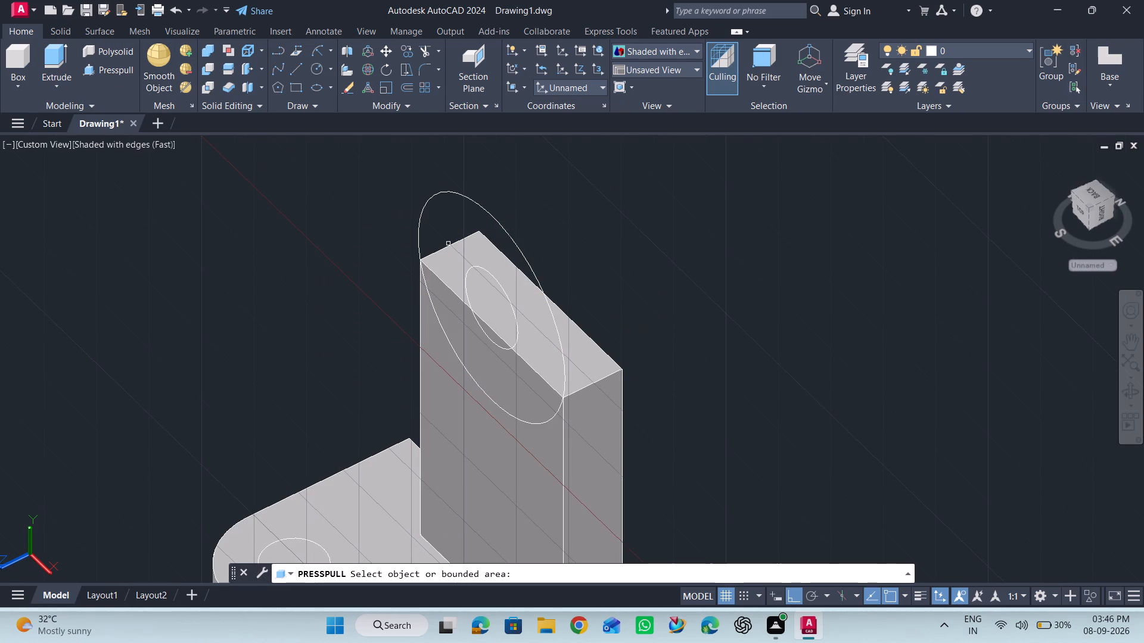
click(483, 268)
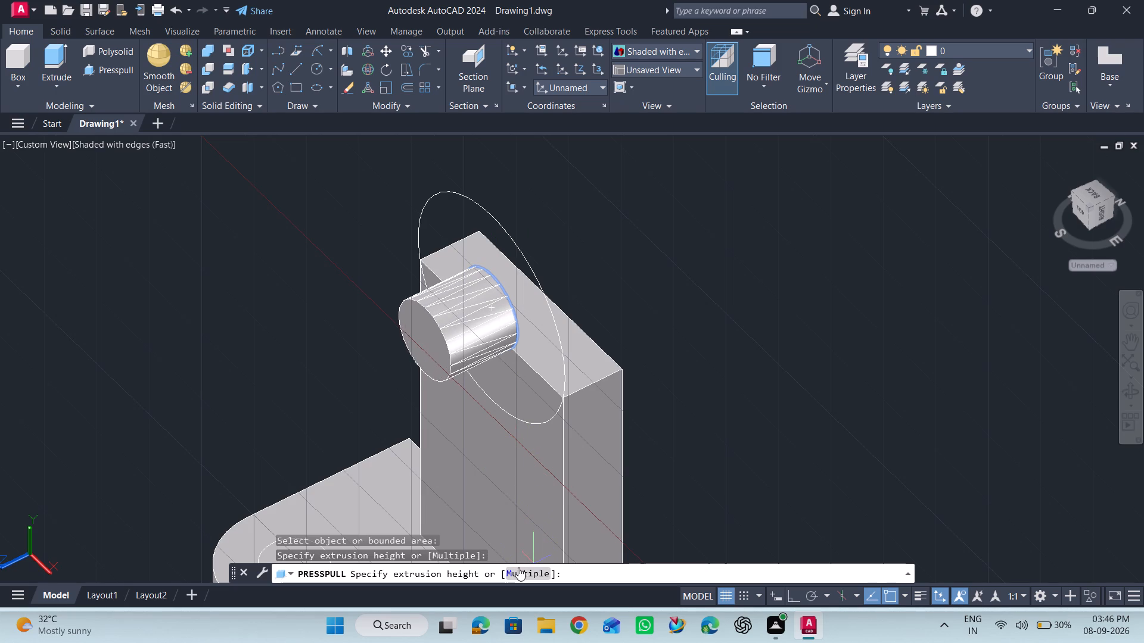
click(518, 569)
click(538, 279)
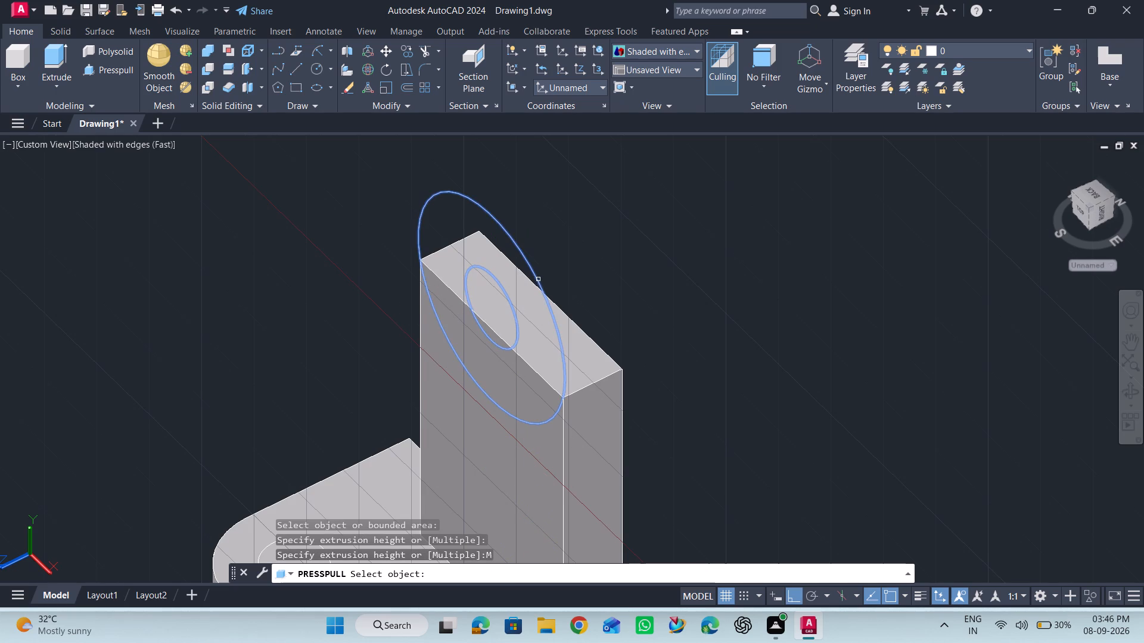
key(Return)
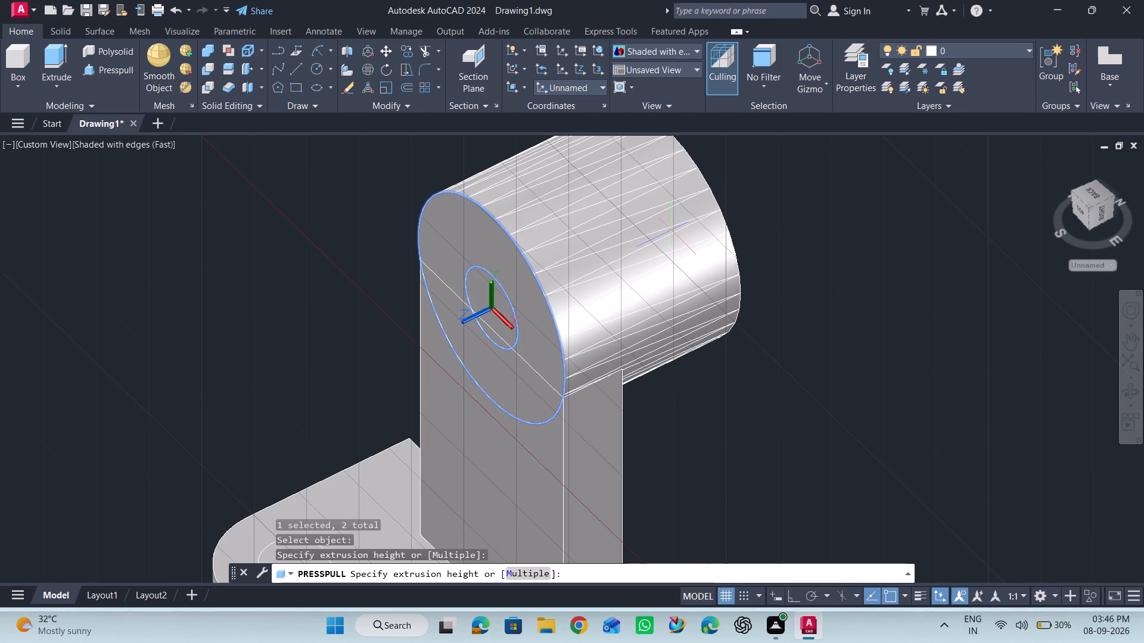
text(-16)
key(Return)
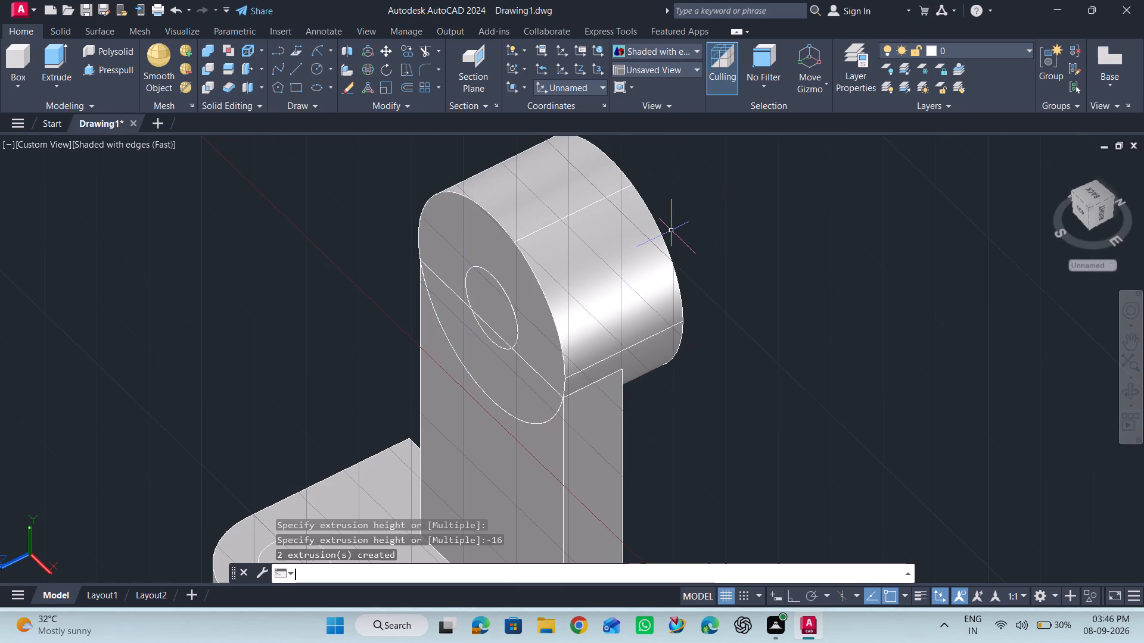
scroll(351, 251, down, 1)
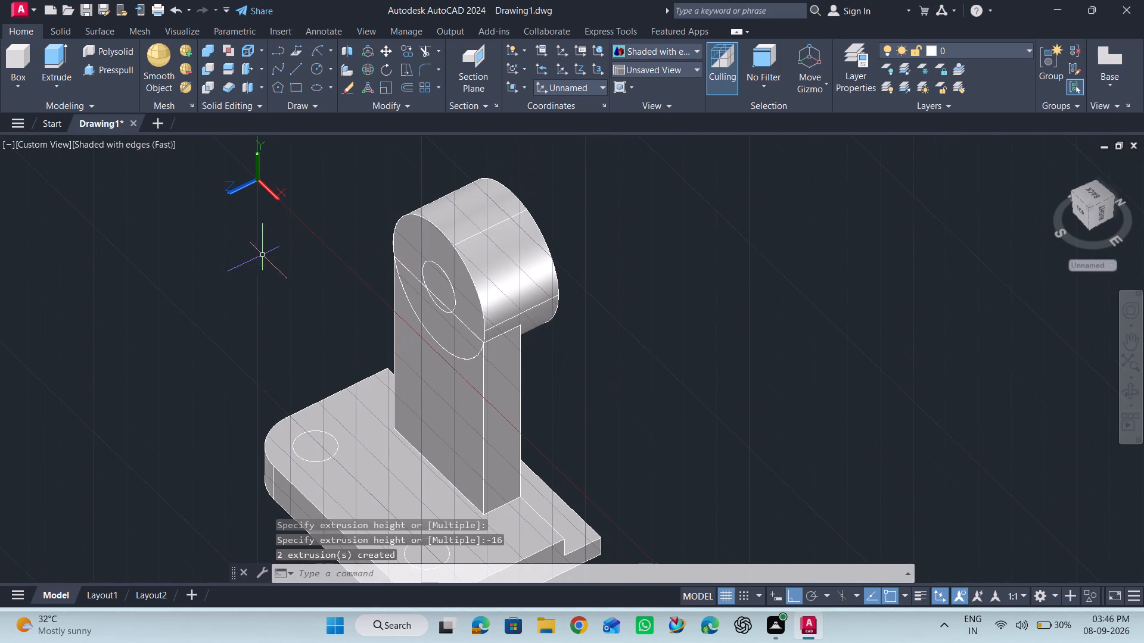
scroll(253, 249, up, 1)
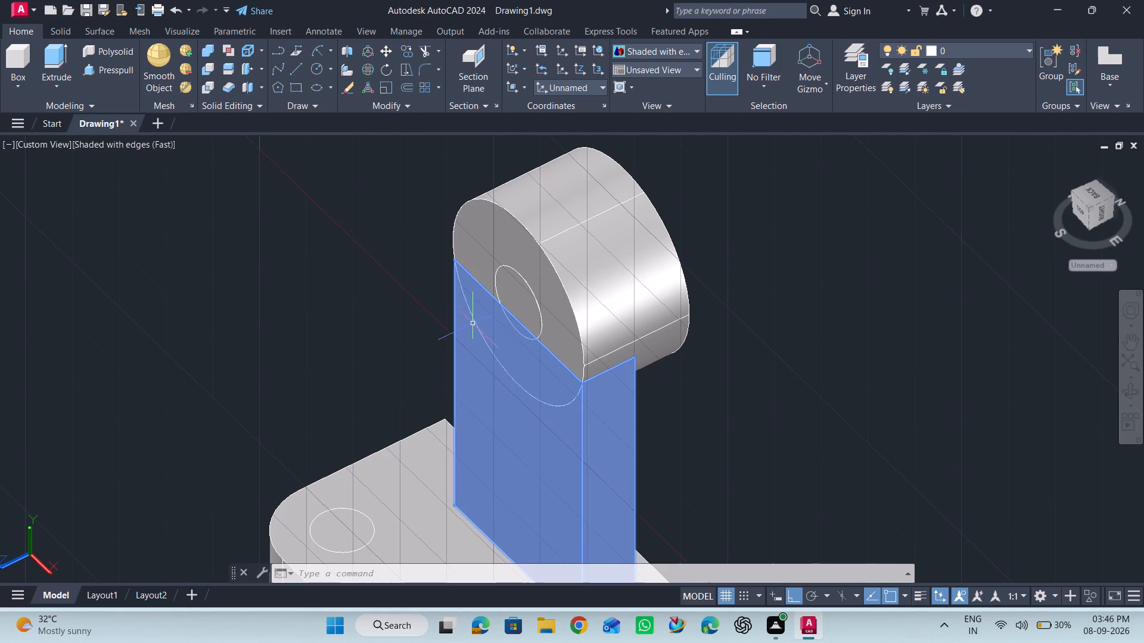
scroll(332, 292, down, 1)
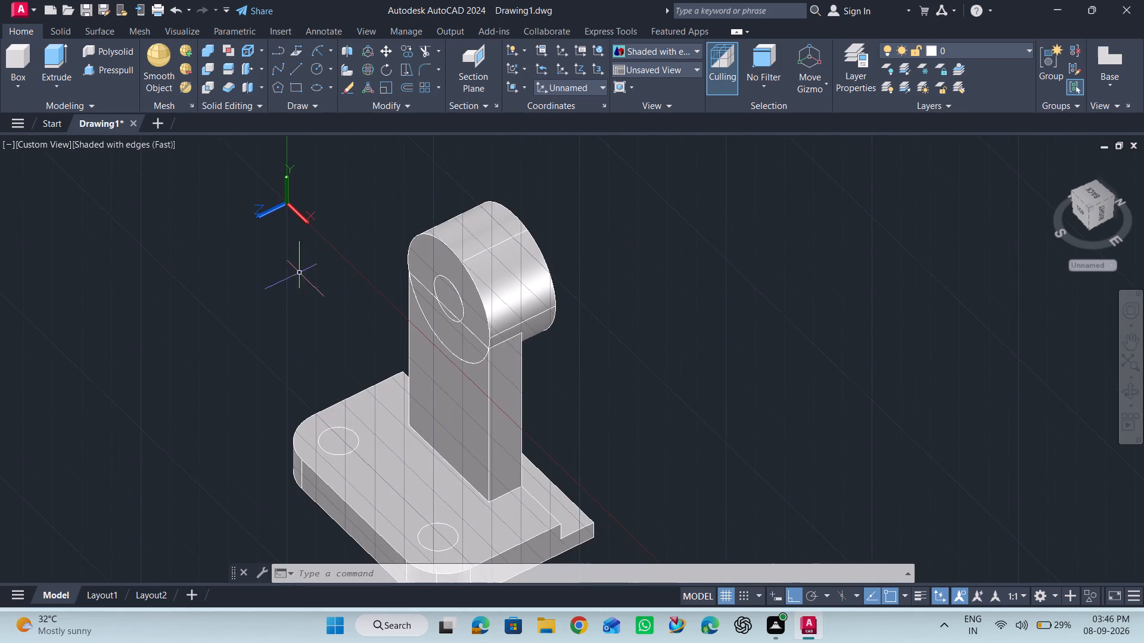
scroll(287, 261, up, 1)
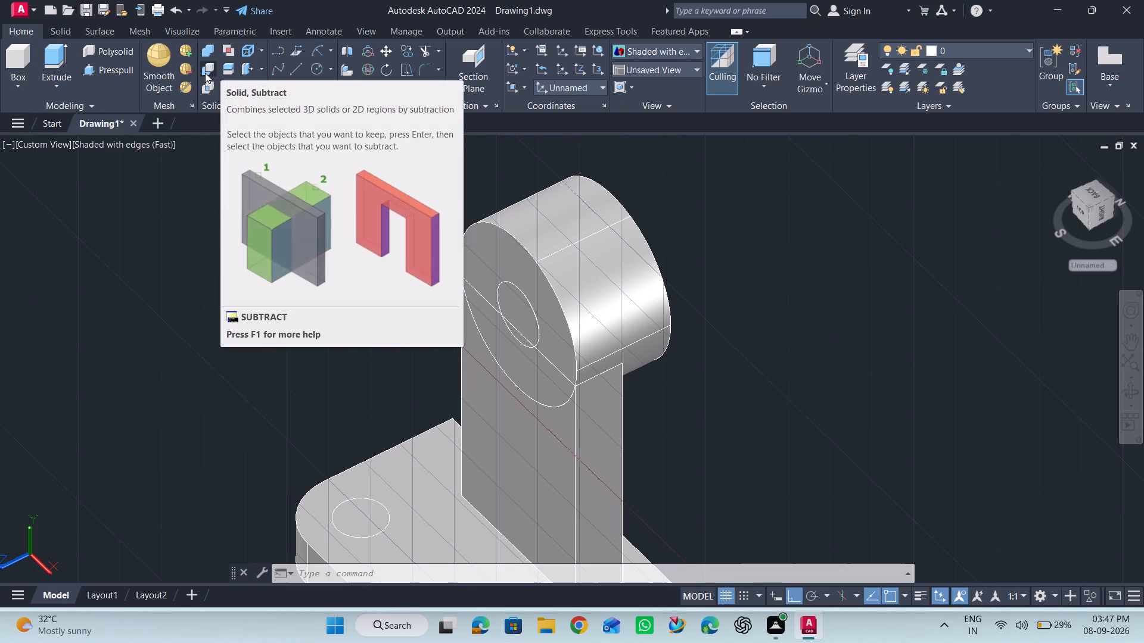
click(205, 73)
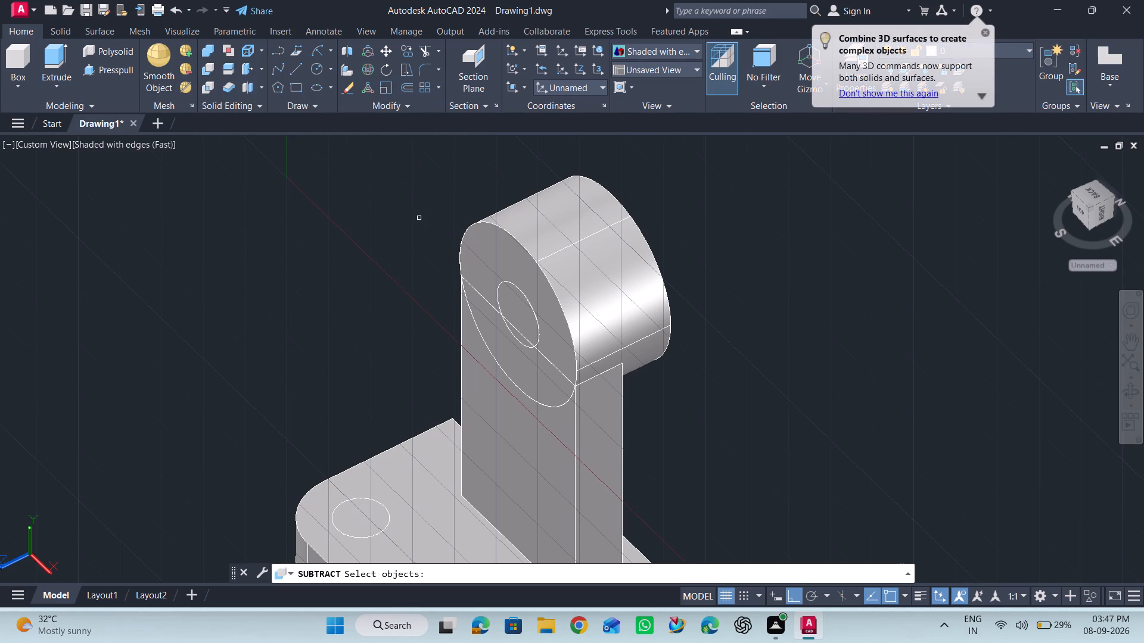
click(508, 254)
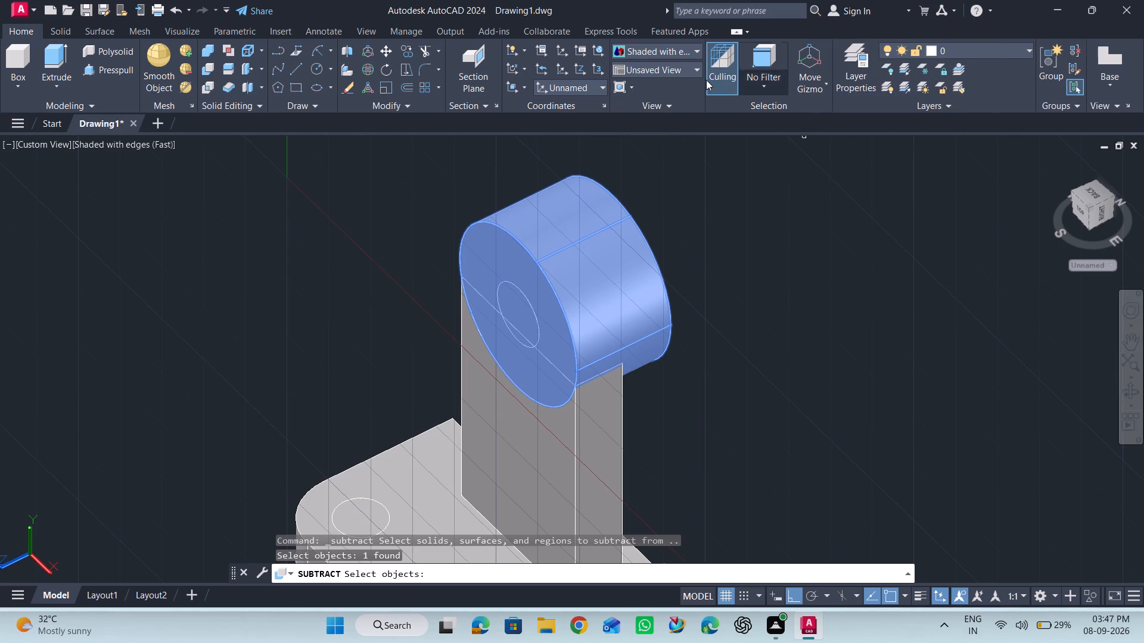
Change the visual style to 2D Wireframe.
click(688, 50)
click(643, 84)
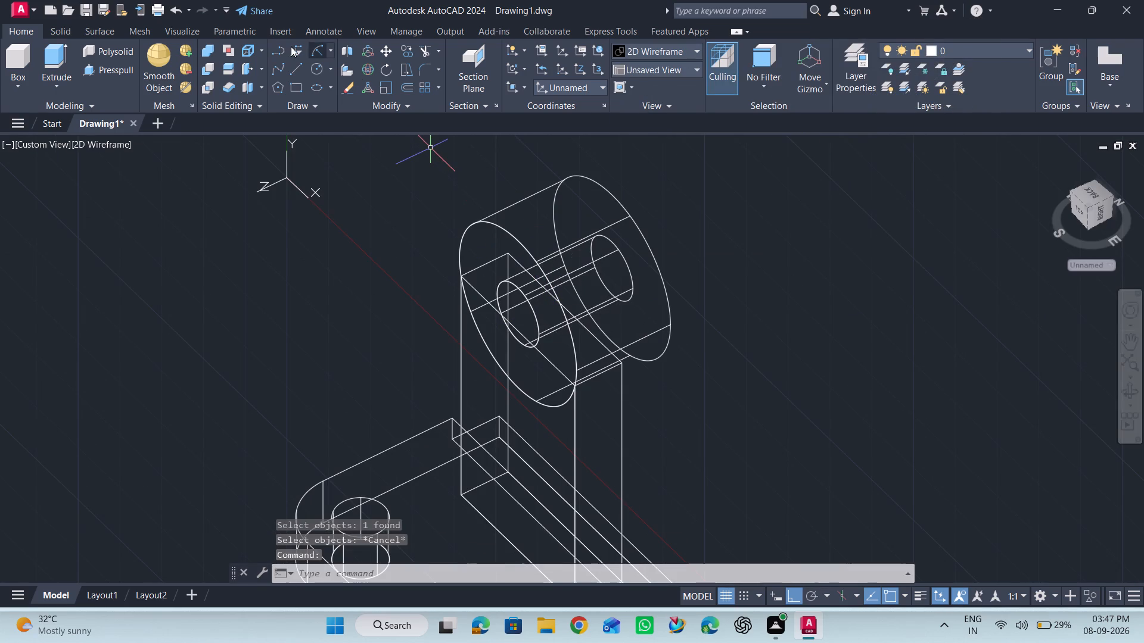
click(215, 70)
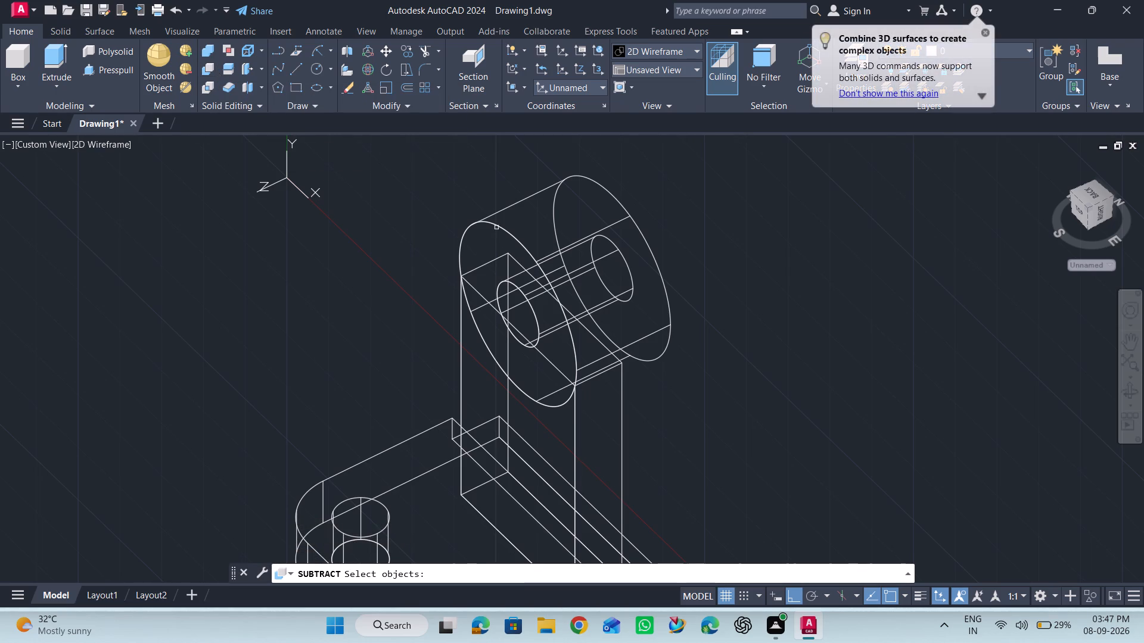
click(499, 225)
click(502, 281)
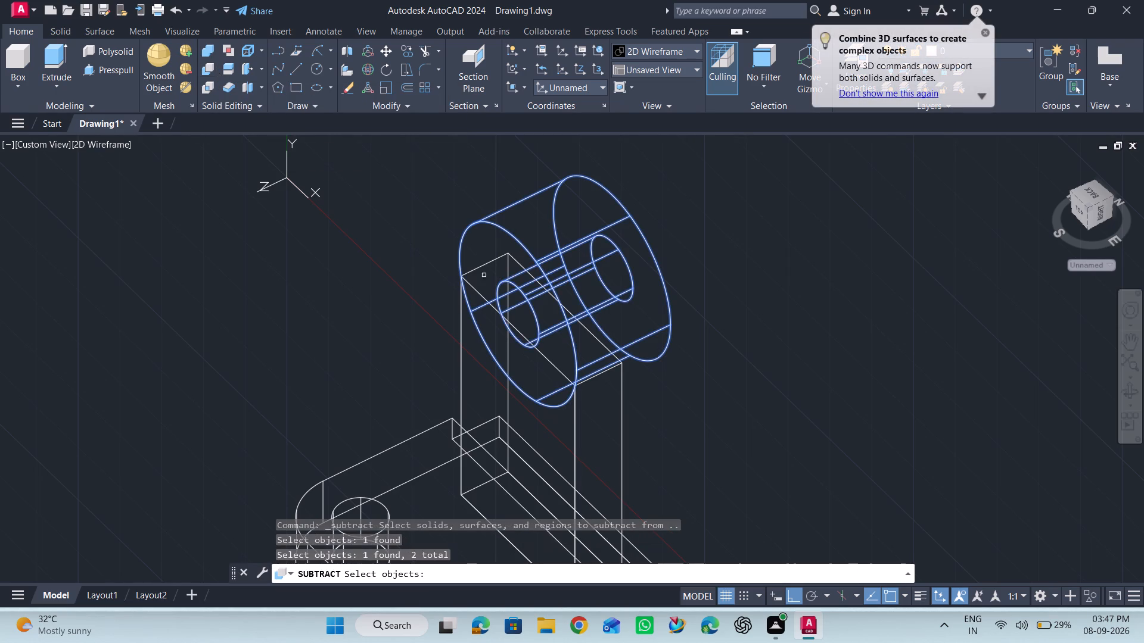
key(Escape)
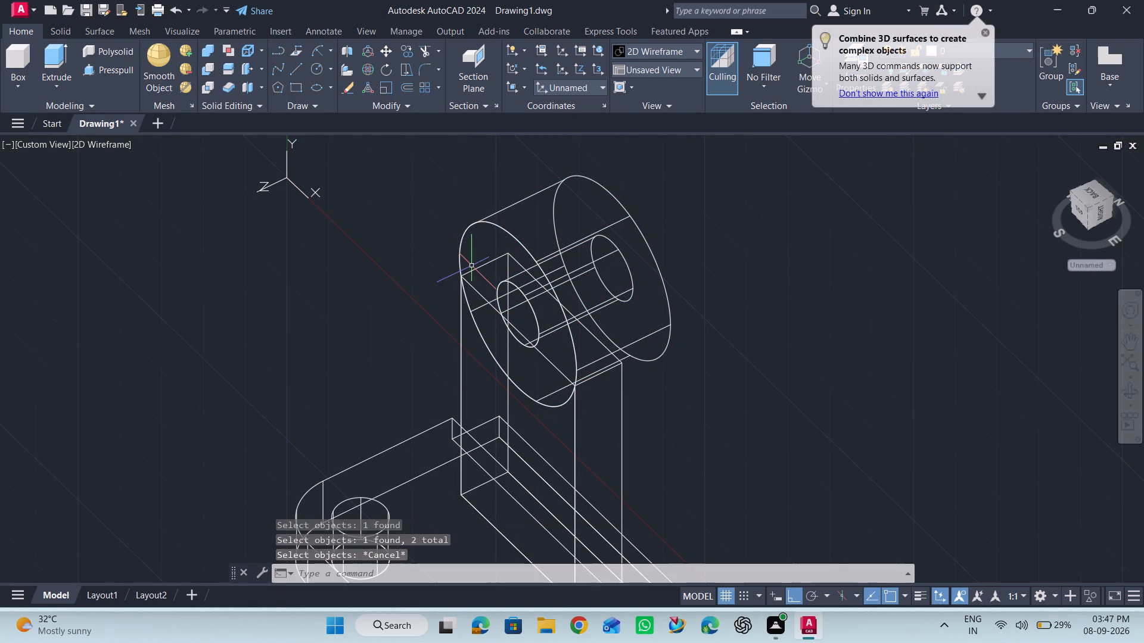
Subtract the small inner cylinder from the large cylinder at the top of the upright to bore it through.
click(206, 64)
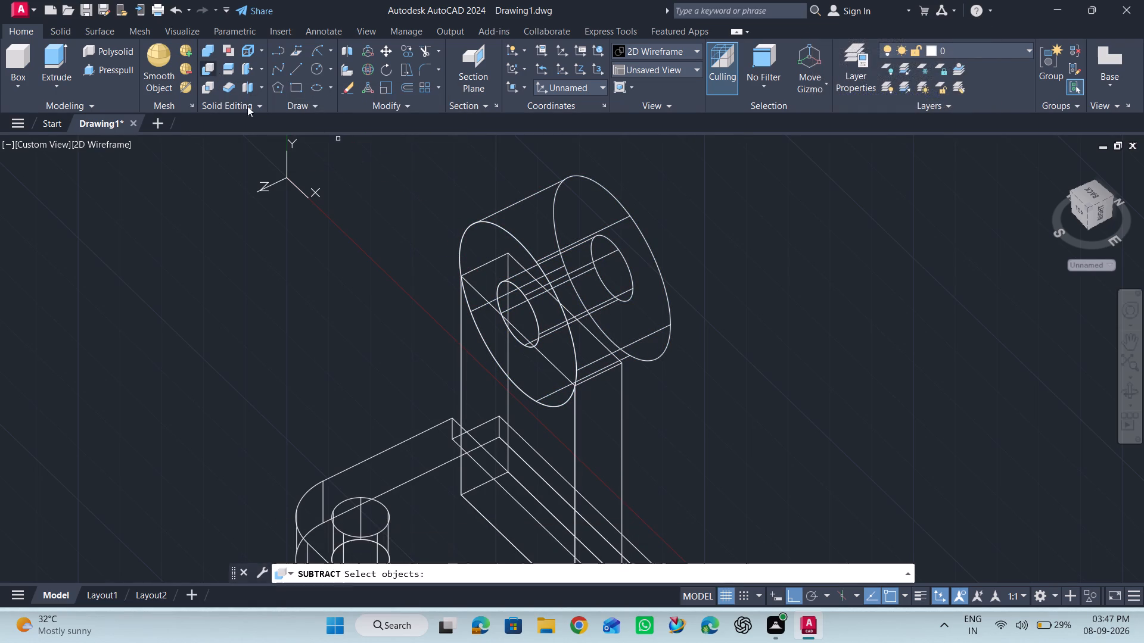
click(471, 224)
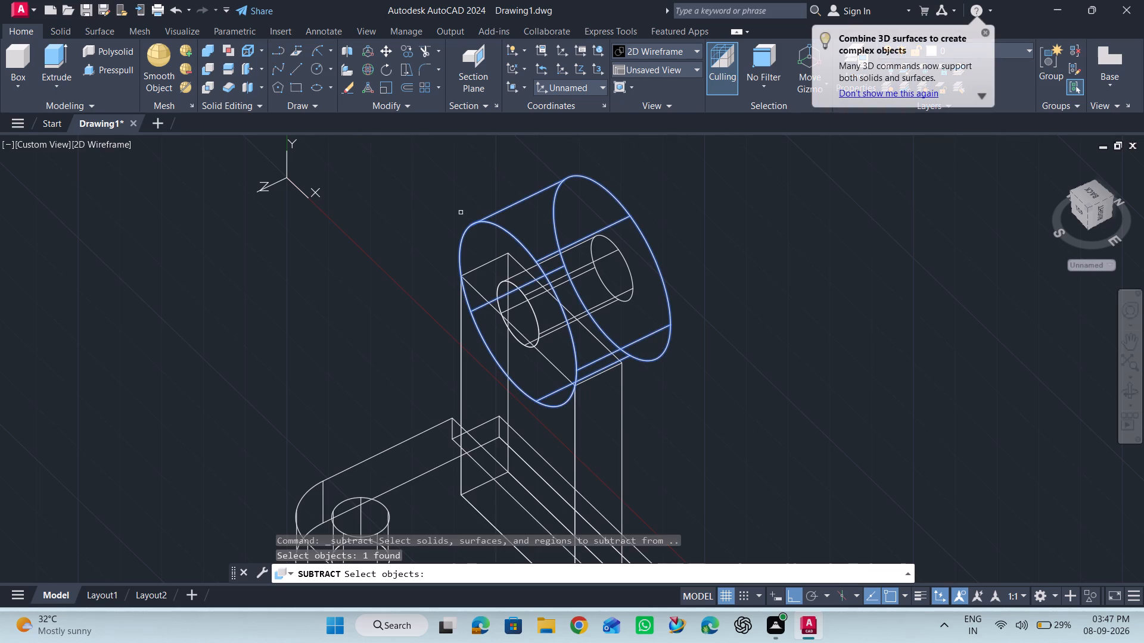
key(Return)
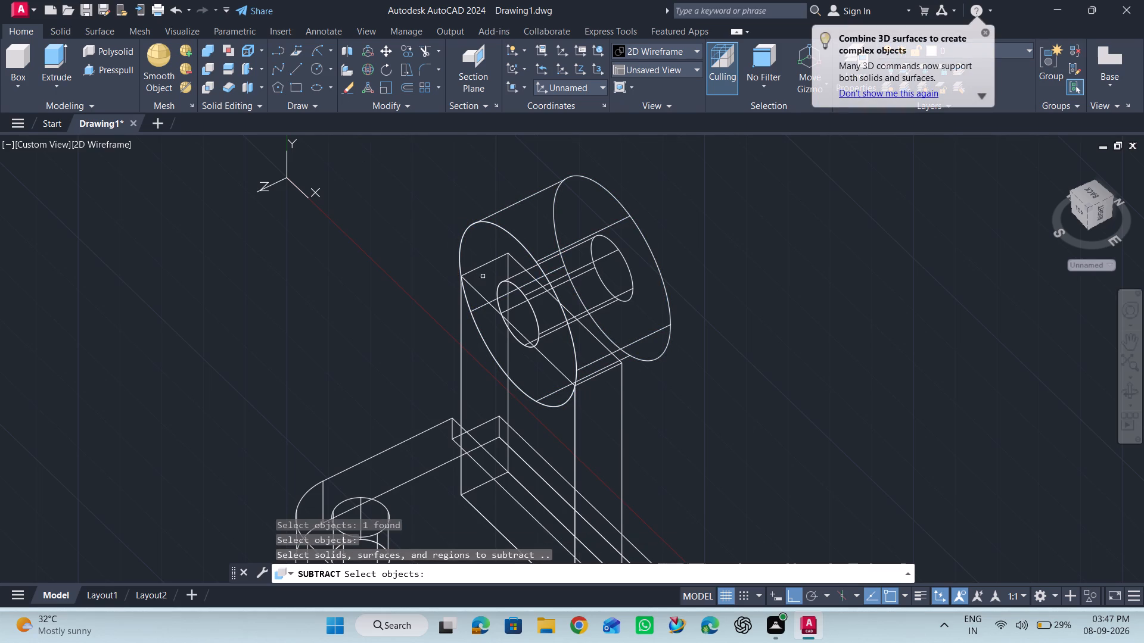
click(505, 282)
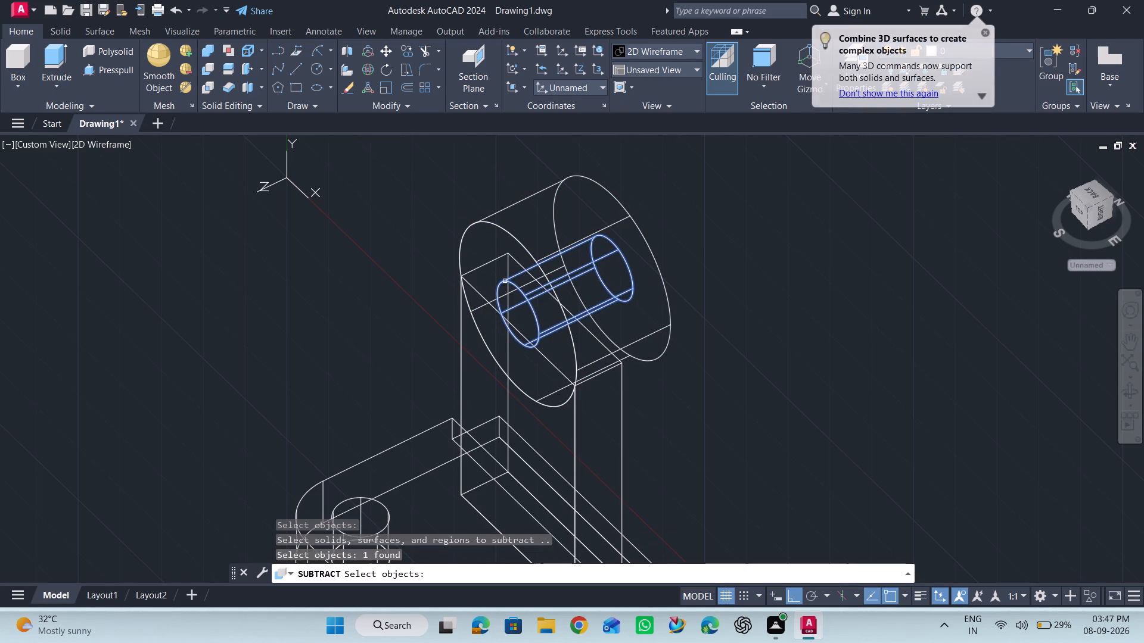
key(Return)
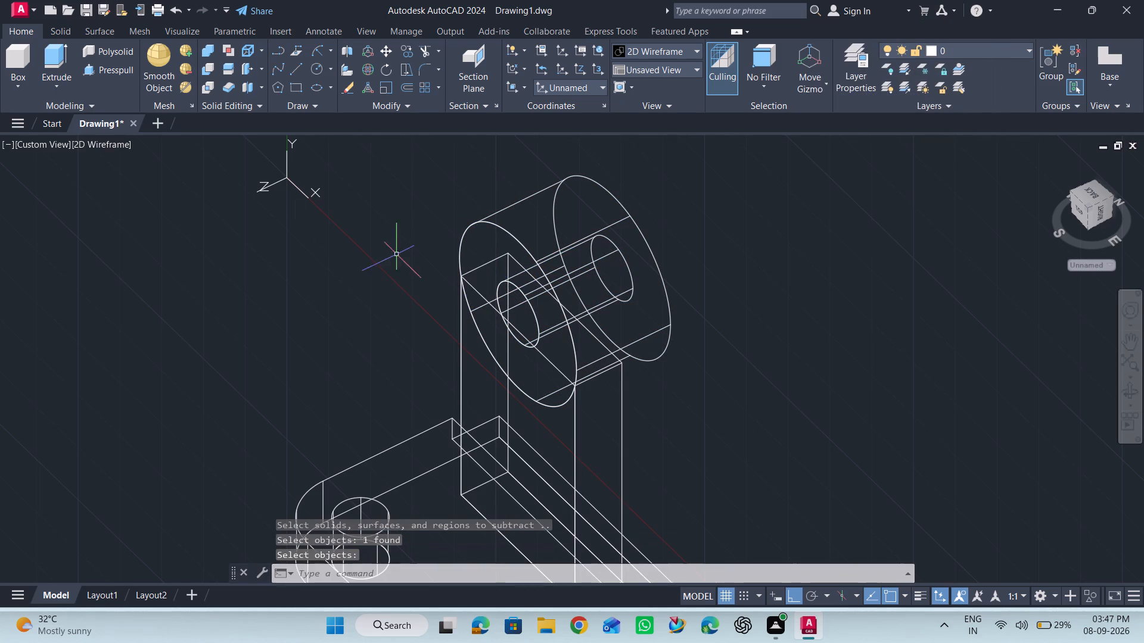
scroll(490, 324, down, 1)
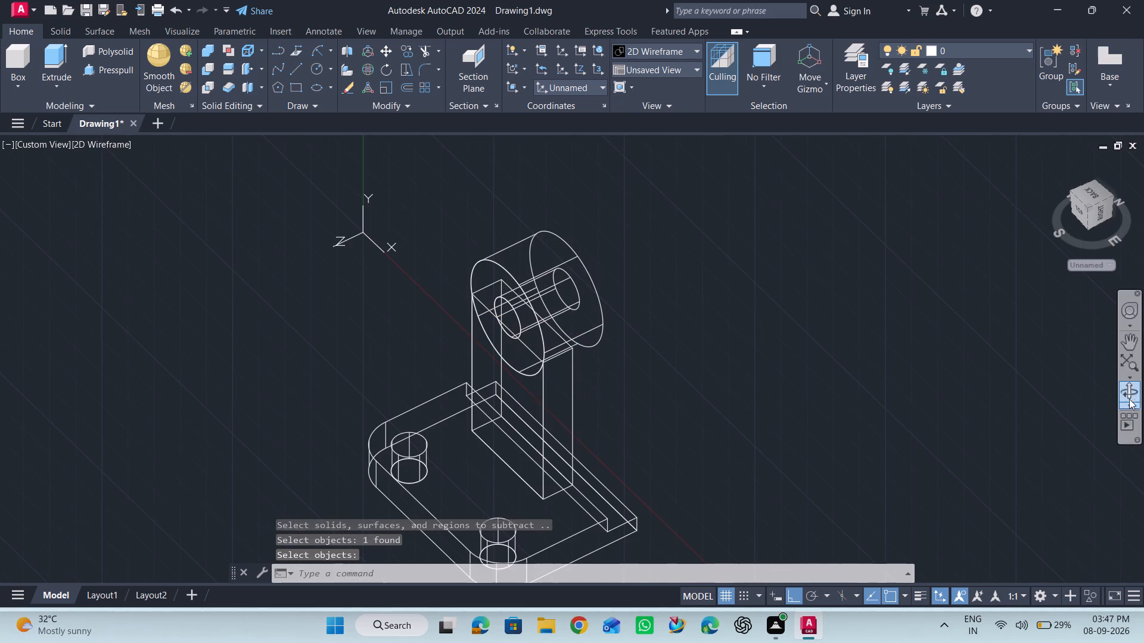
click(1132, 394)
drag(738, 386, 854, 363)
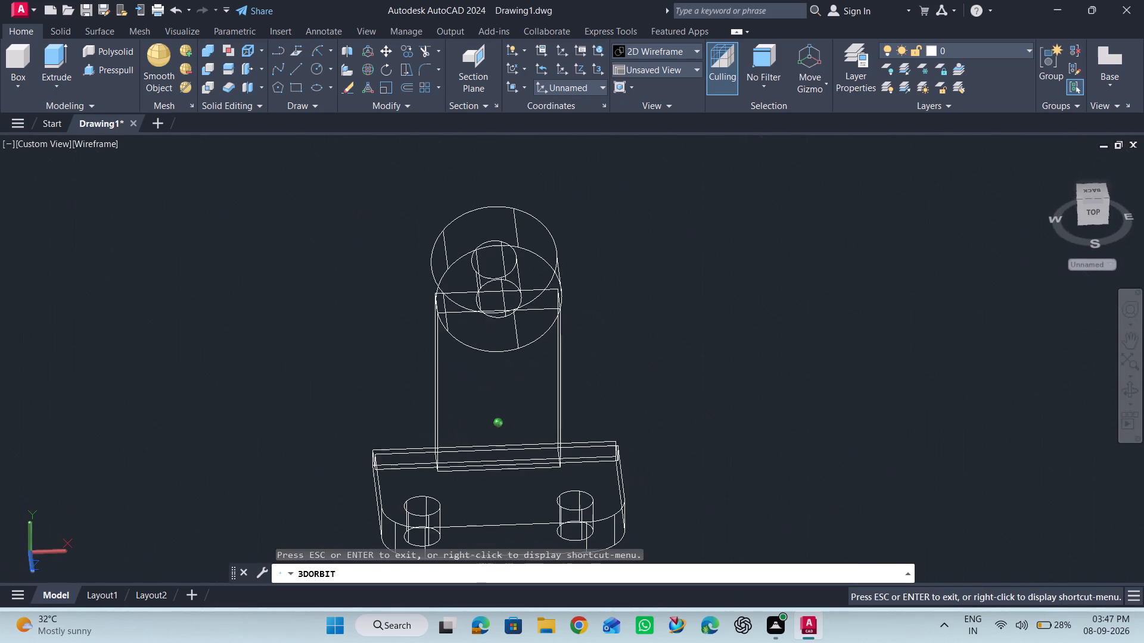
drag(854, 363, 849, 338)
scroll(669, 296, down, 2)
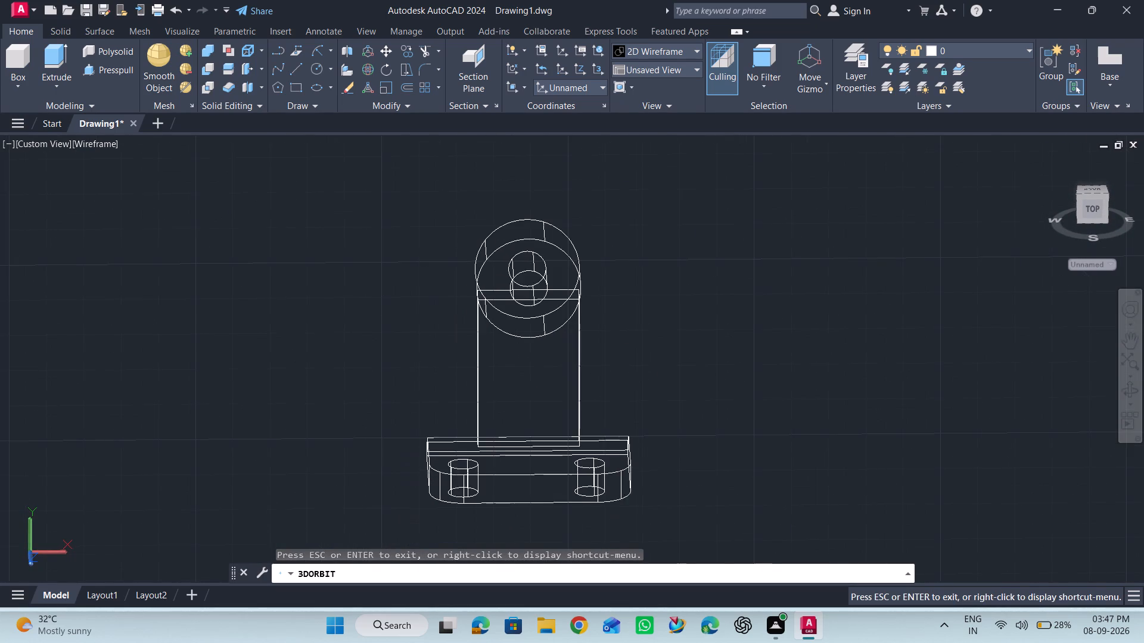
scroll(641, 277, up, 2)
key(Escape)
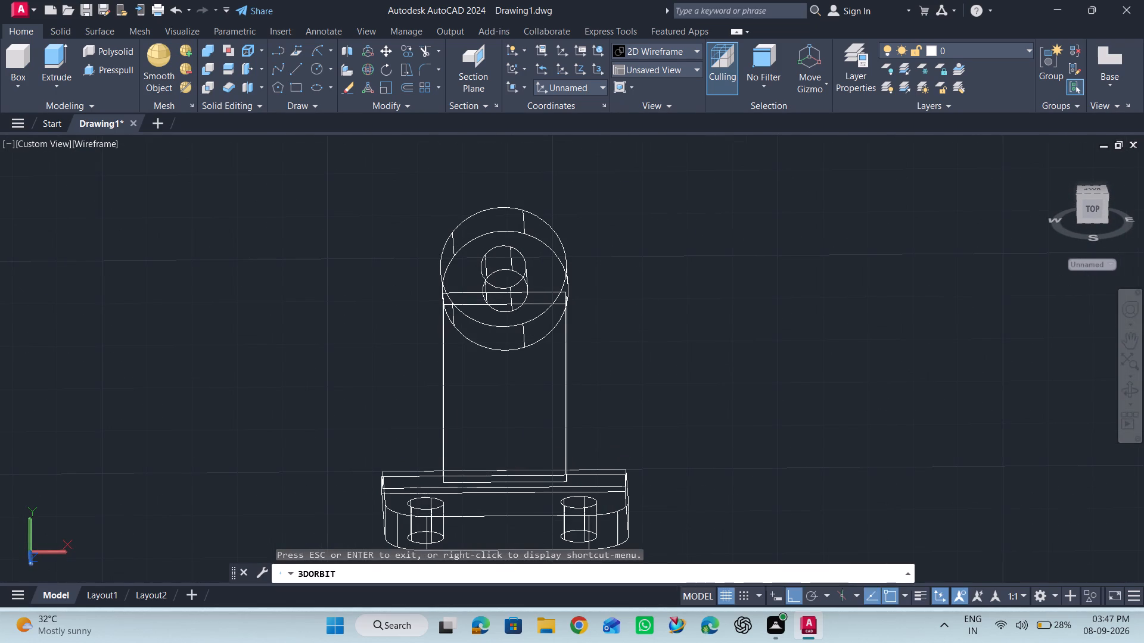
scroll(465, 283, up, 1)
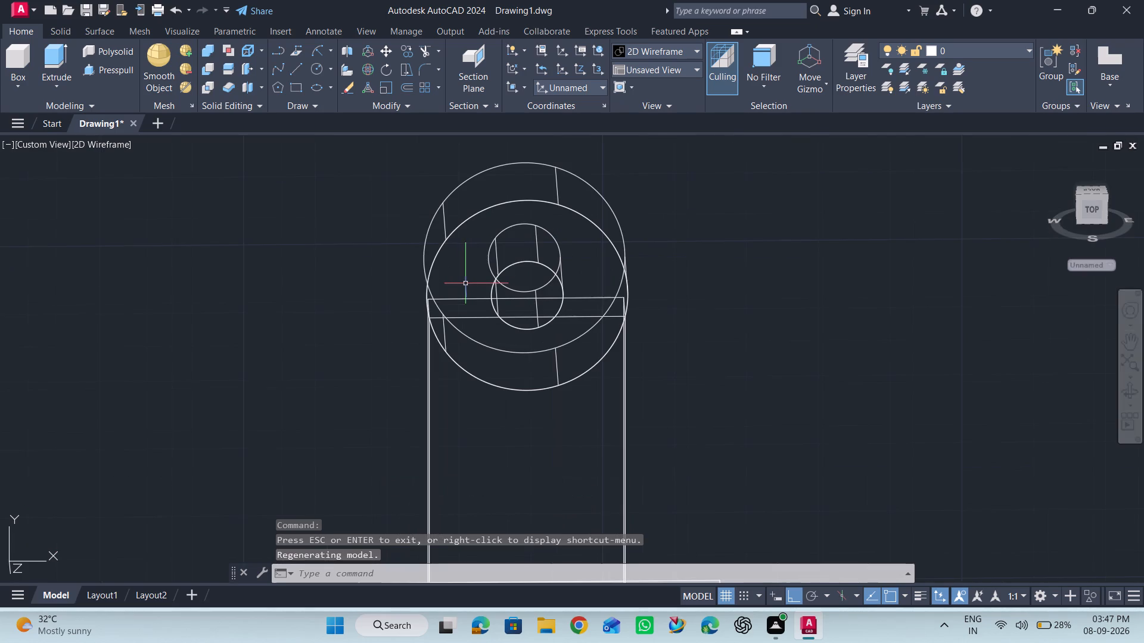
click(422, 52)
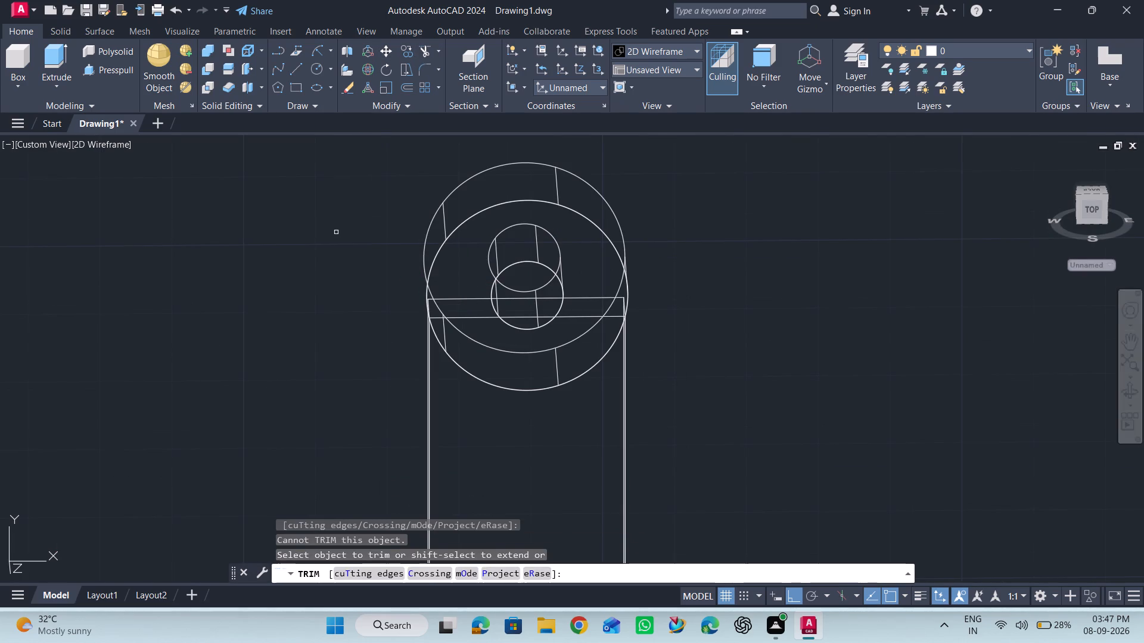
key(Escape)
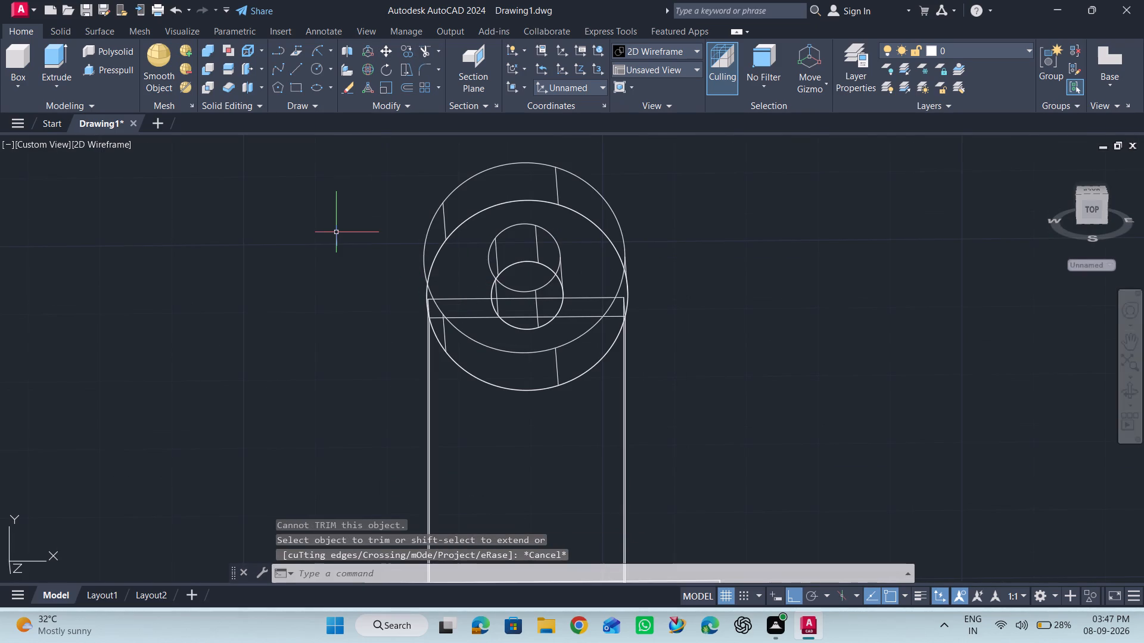
Examine the bracket from several sides, checking where the upright box meets the bored cylinder.
scroll(309, 210, down, 2)
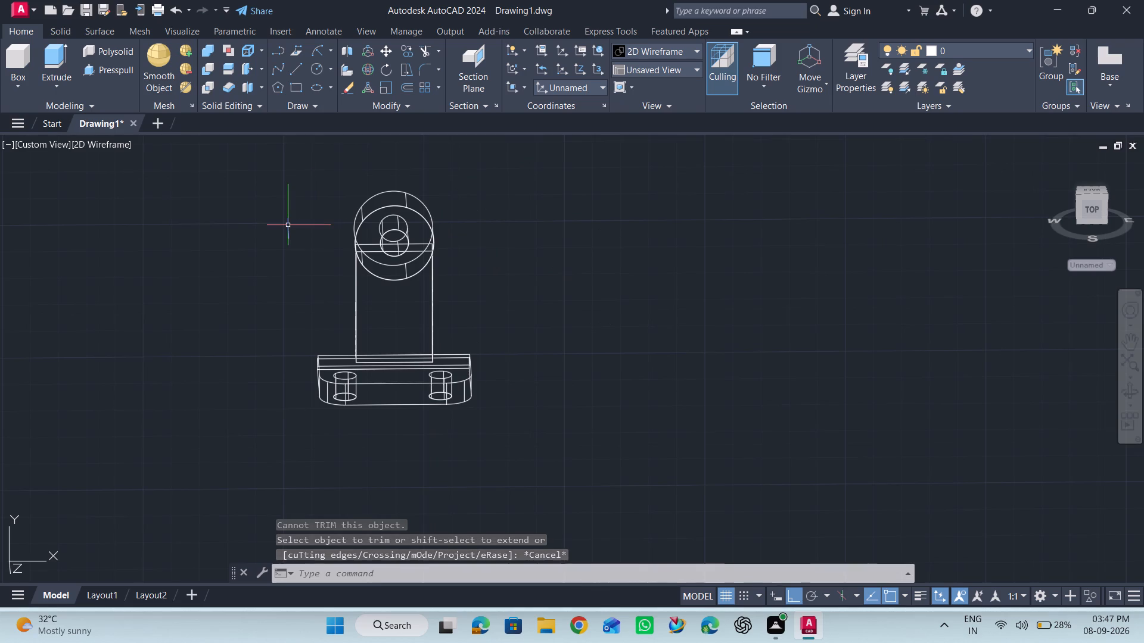
scroll(288, 225, up, 1)
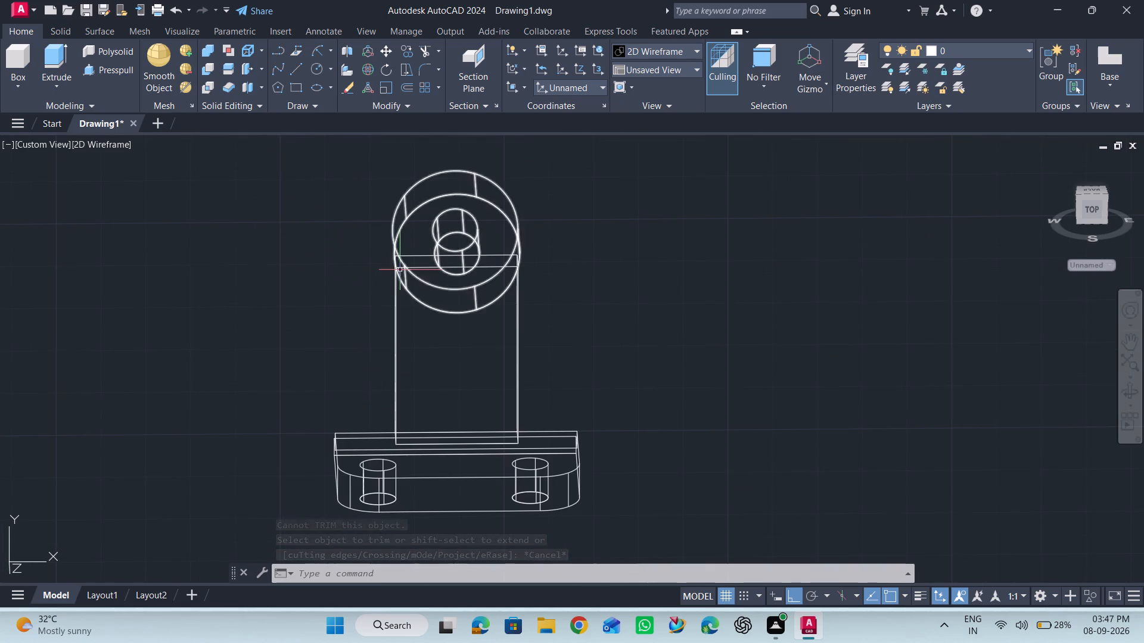
click(13, 90)
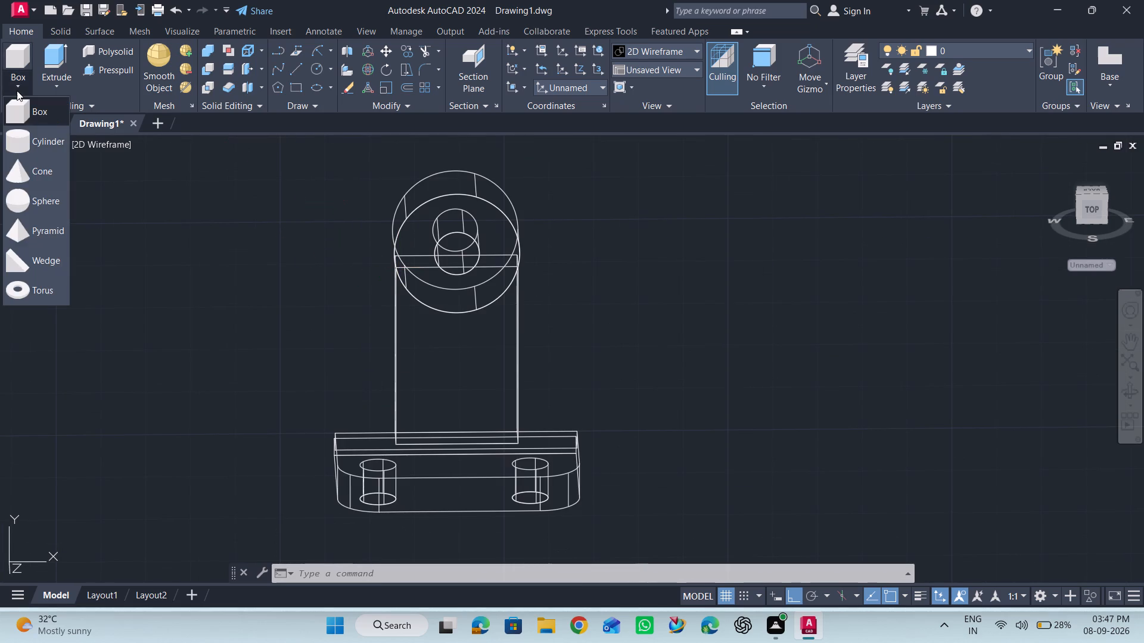
click(17, 90)
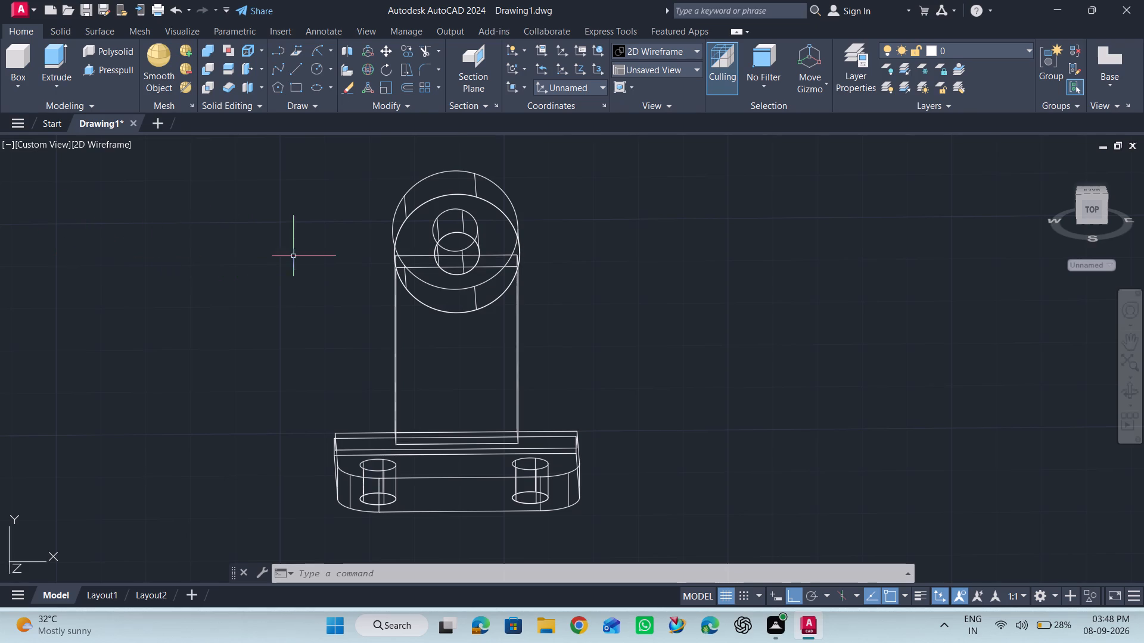
click(1133, 397)
drag(736, 313, 652, 303)
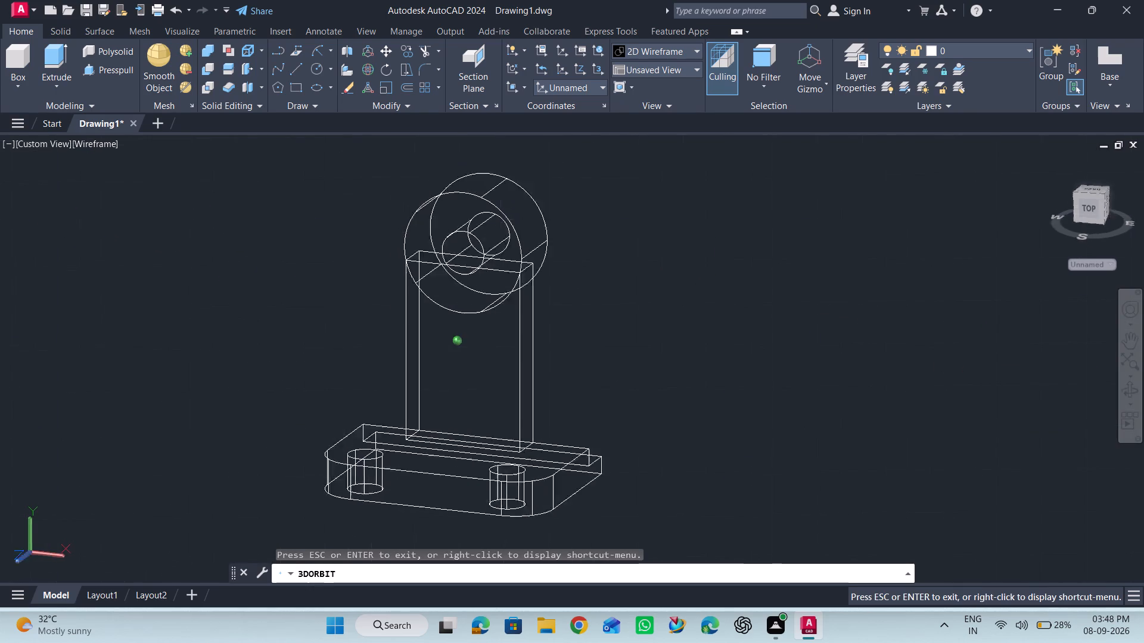
drag(652, 303, 562, 298)
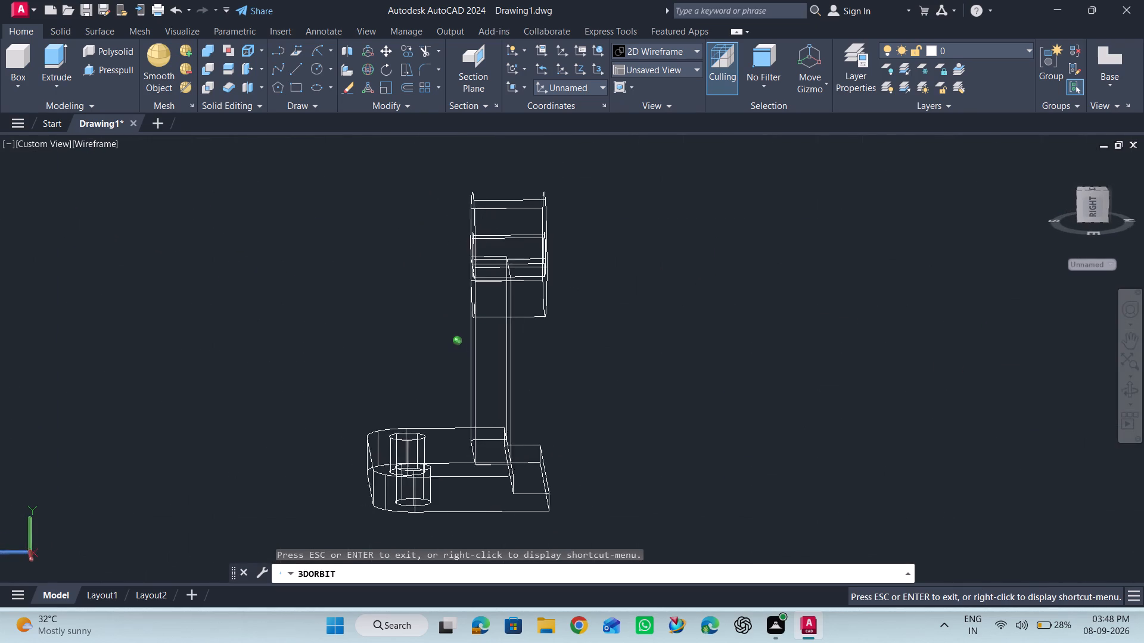
drag(562, 298, 390, 296)
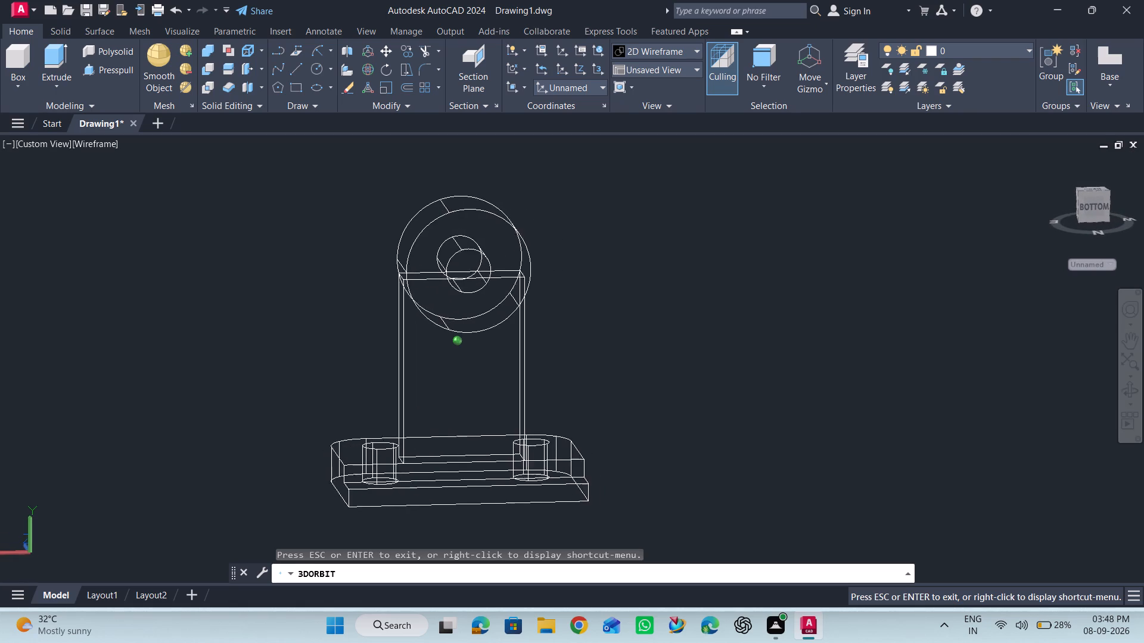
drag(390, 296, 418, 280)
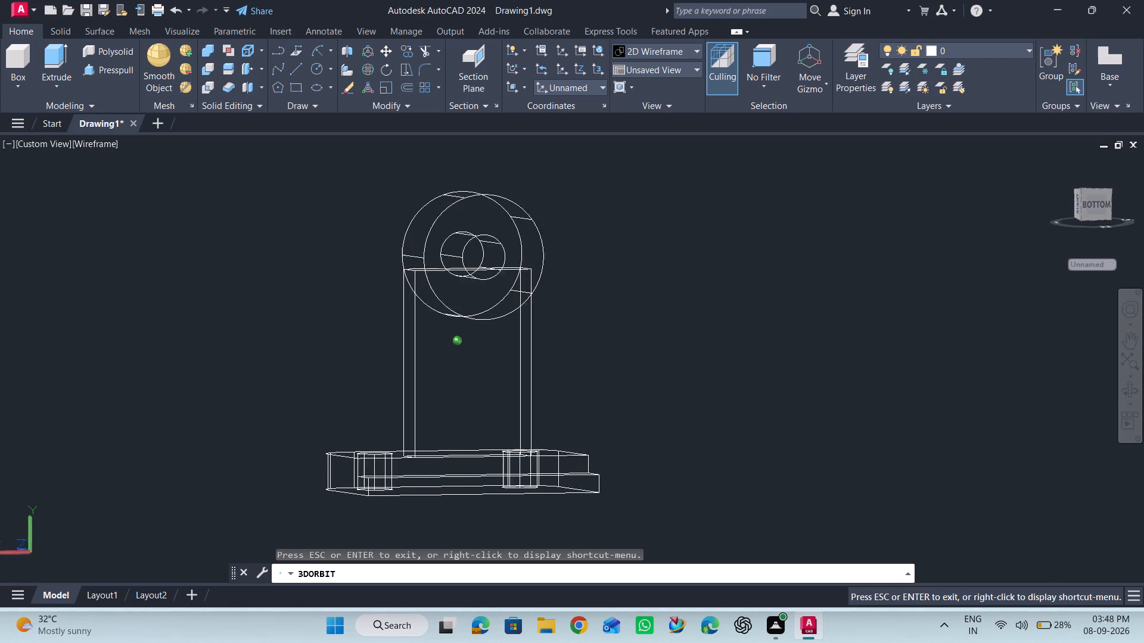
drag(418, 280, 653, 321)
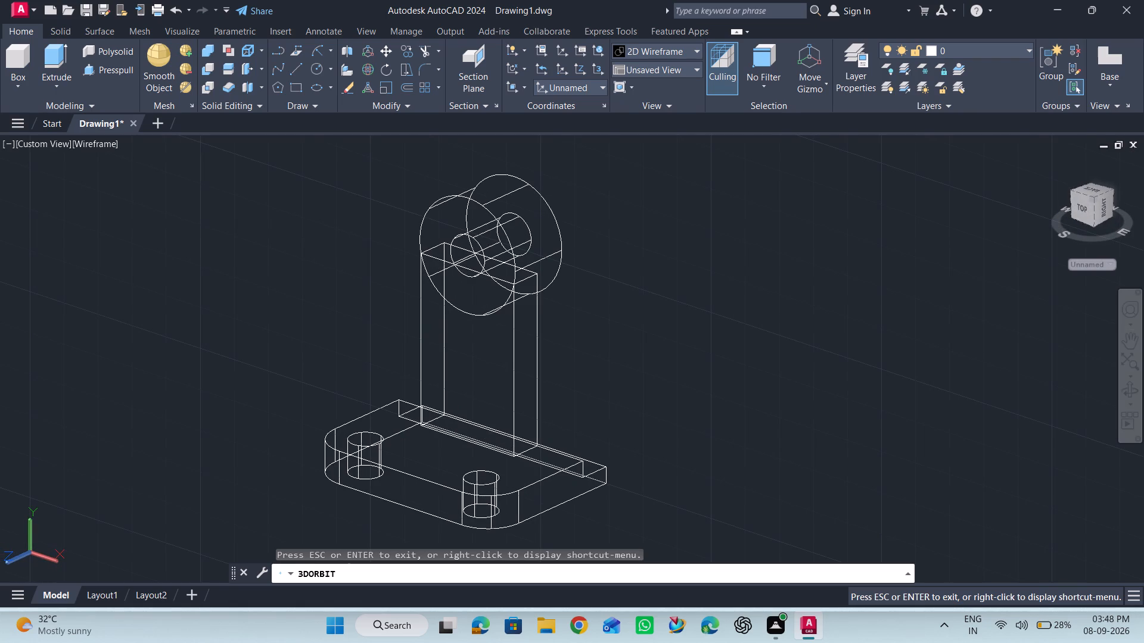
key(Escape)
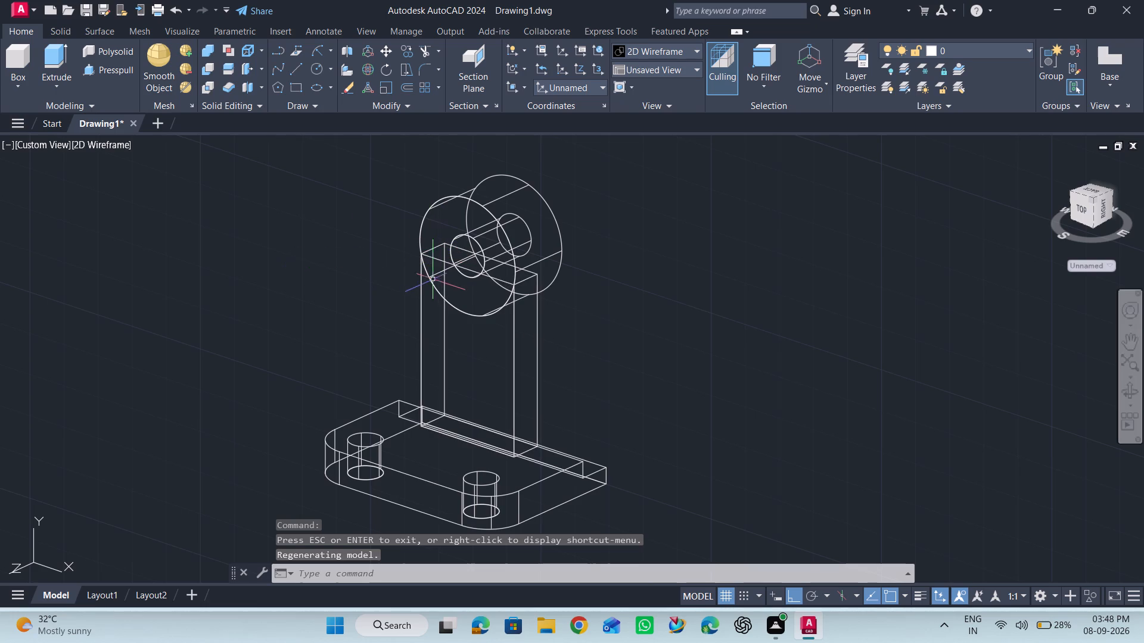
scroll(430, 290, up, 1)
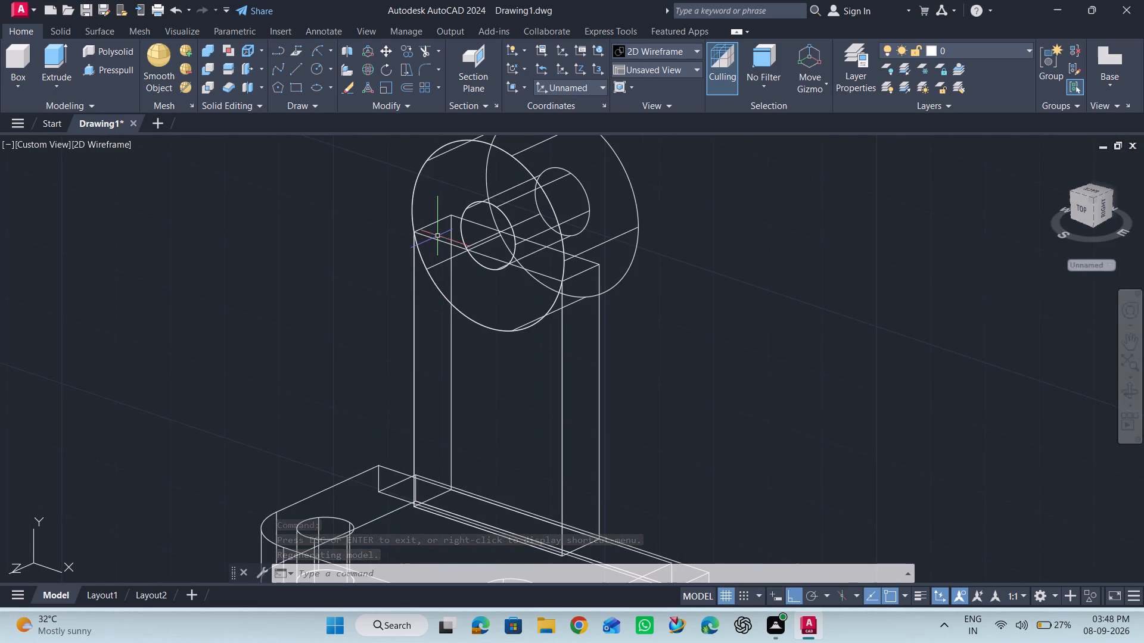
click(437, 238)
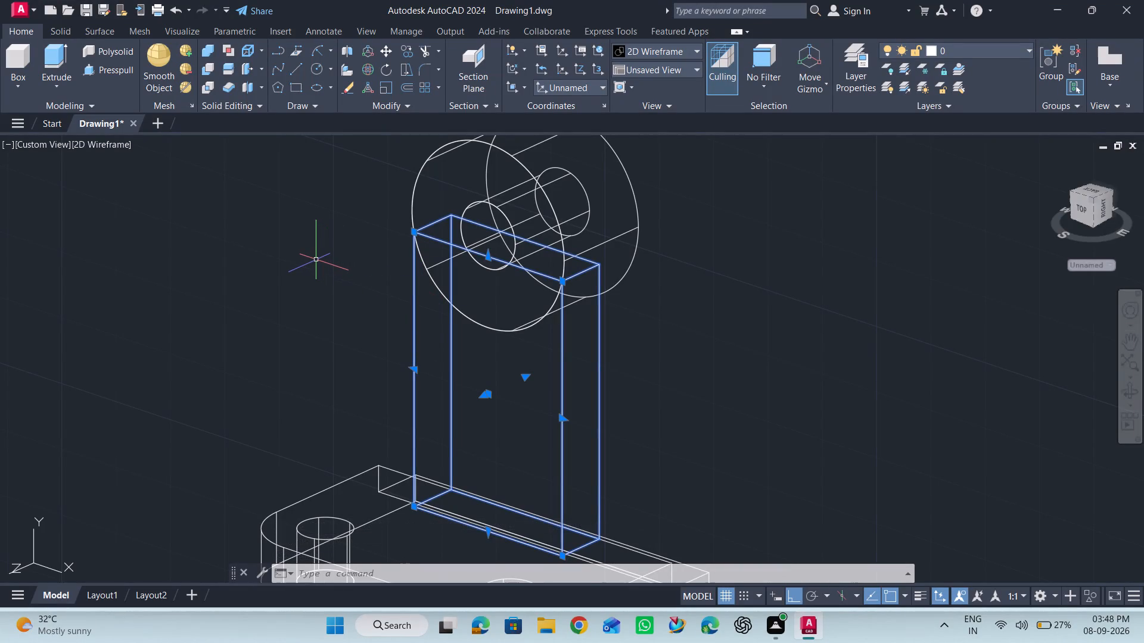
key(Escape)
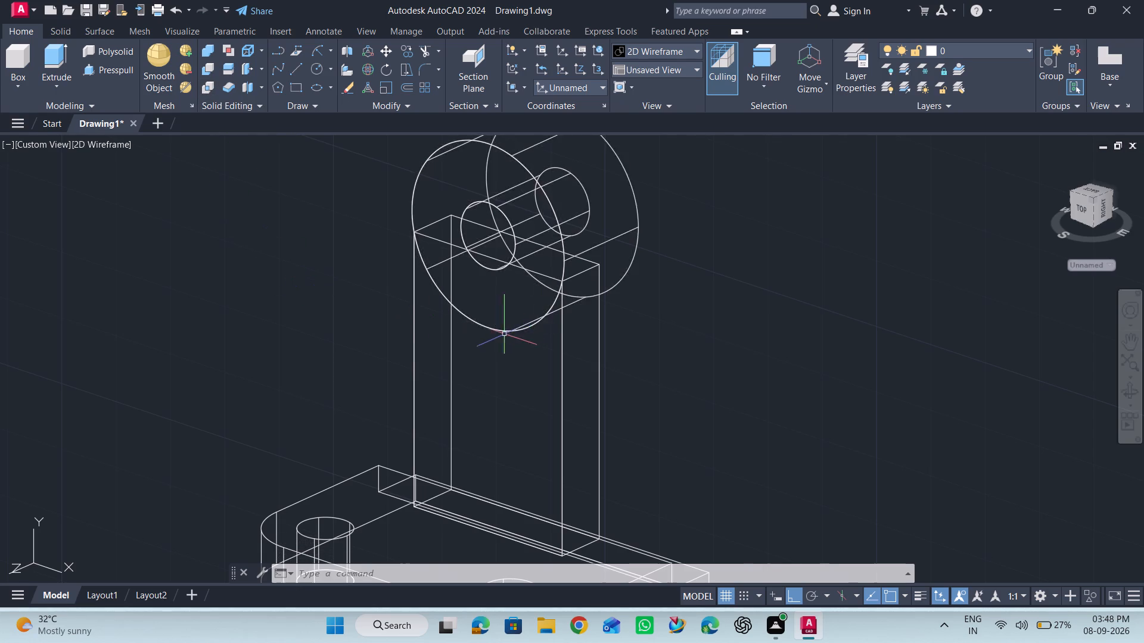
Union the bored cylinder with the upright box into one solid.
scroll(504, 334, down, 1)
click(585, 288)
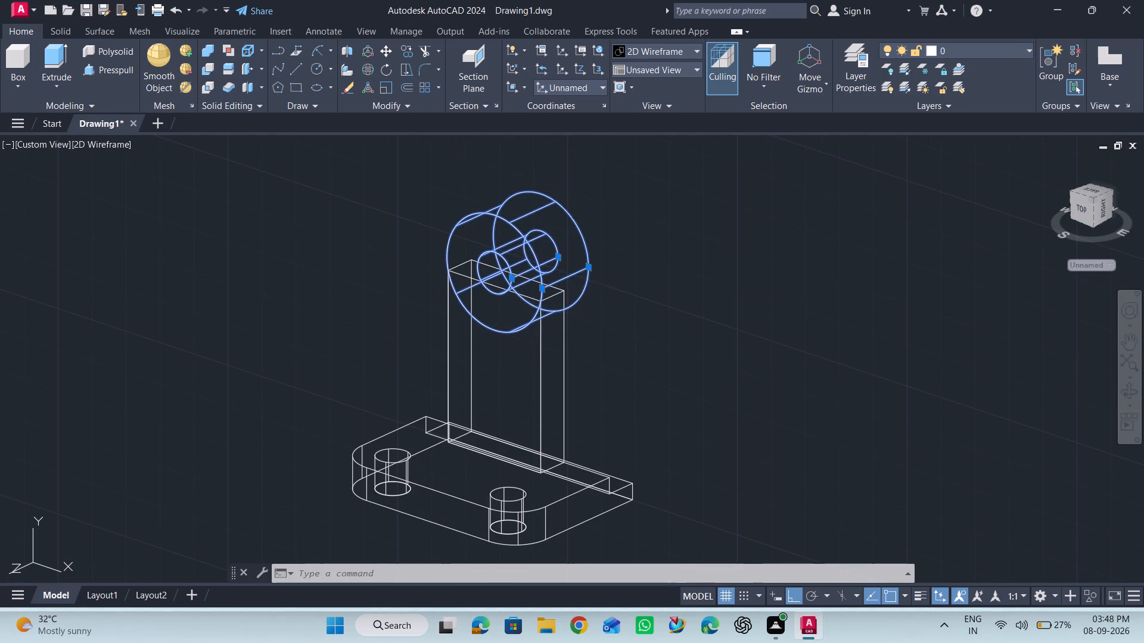
click(542, 340)
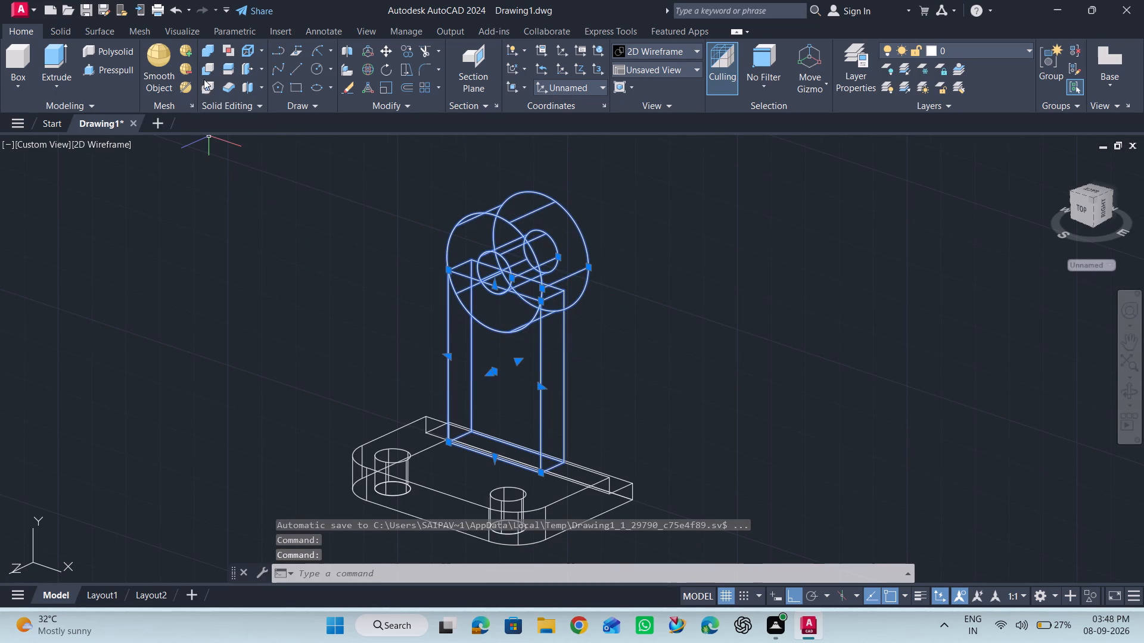
click(215, 48)
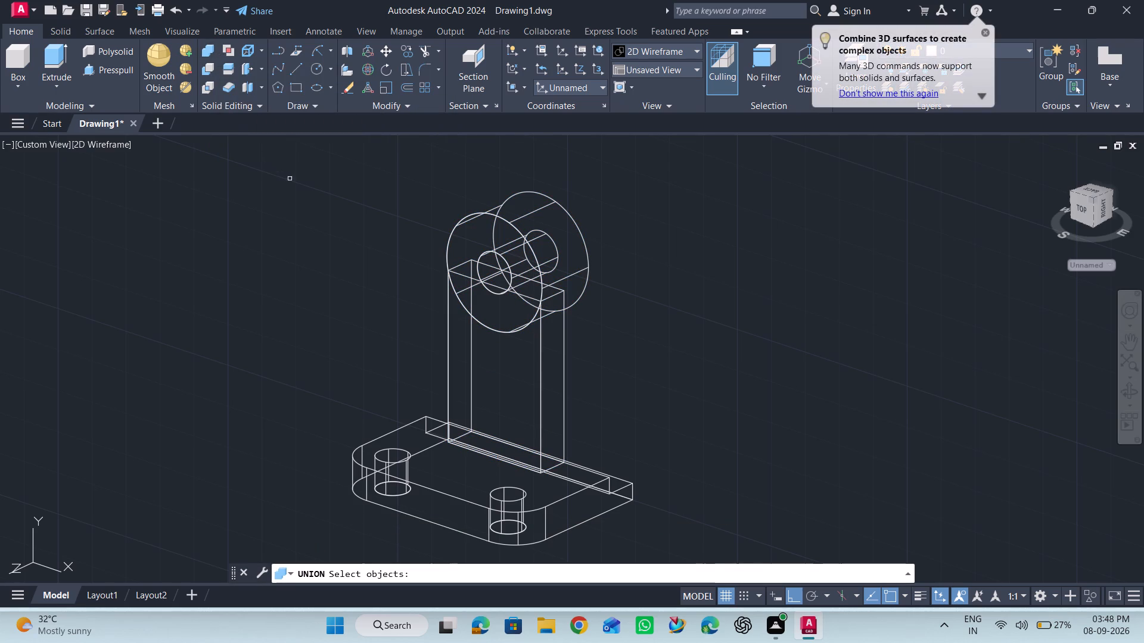
click(448, 246)
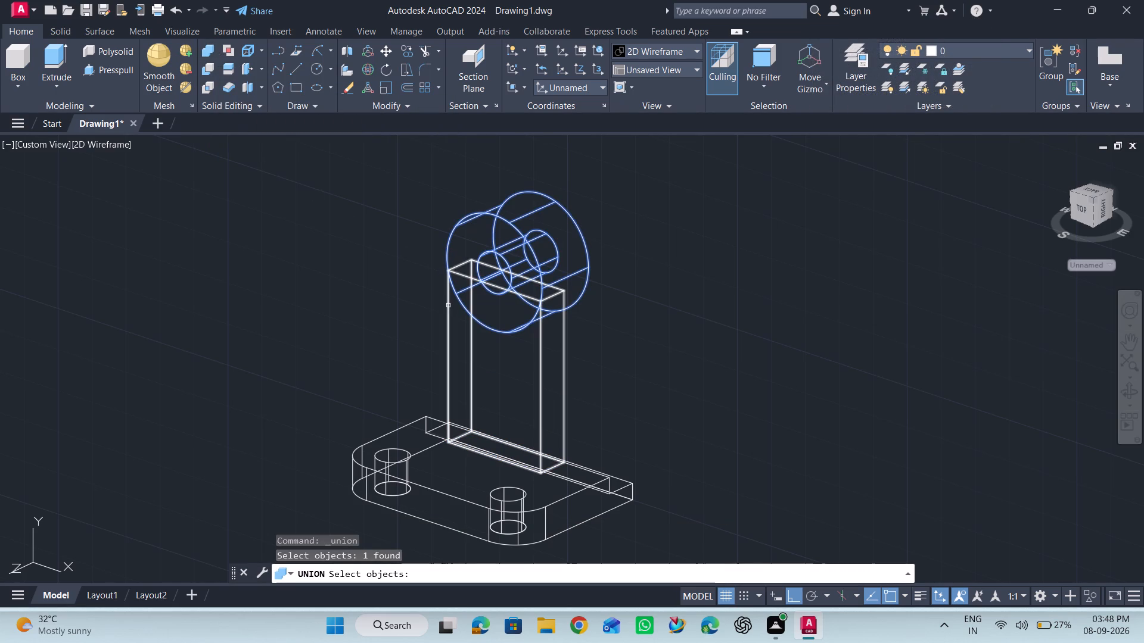
click(448, 305)
key(Return)
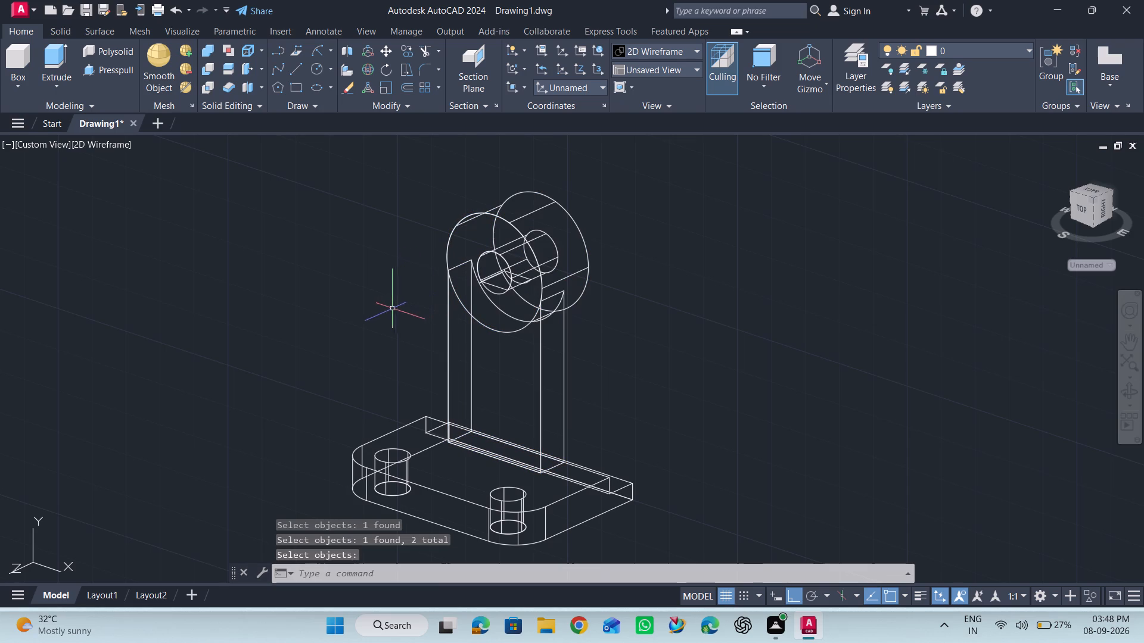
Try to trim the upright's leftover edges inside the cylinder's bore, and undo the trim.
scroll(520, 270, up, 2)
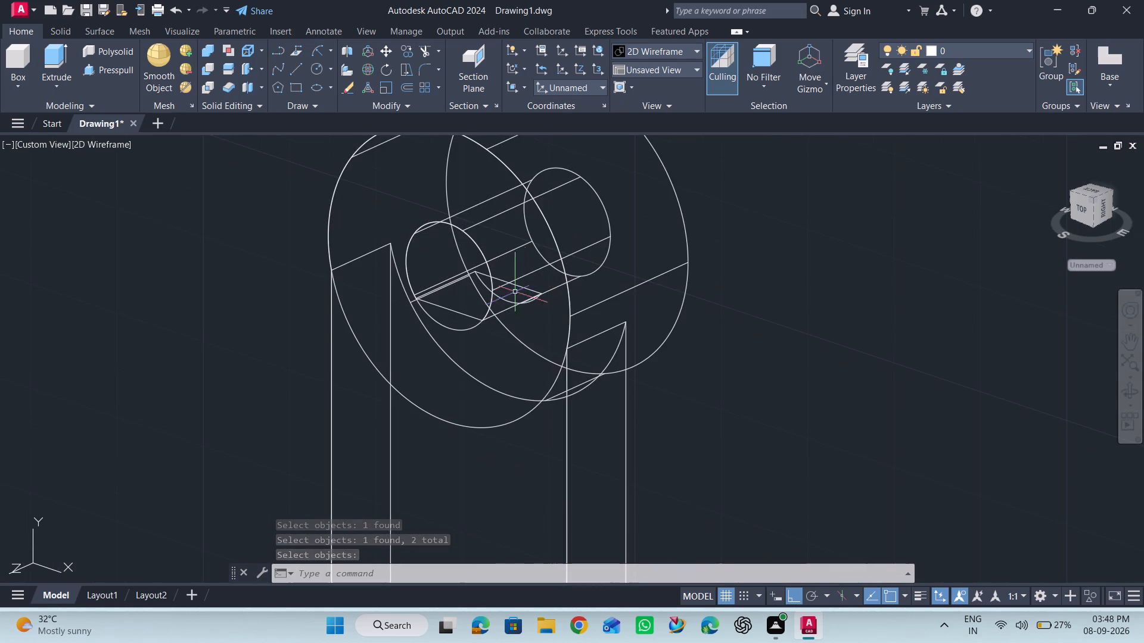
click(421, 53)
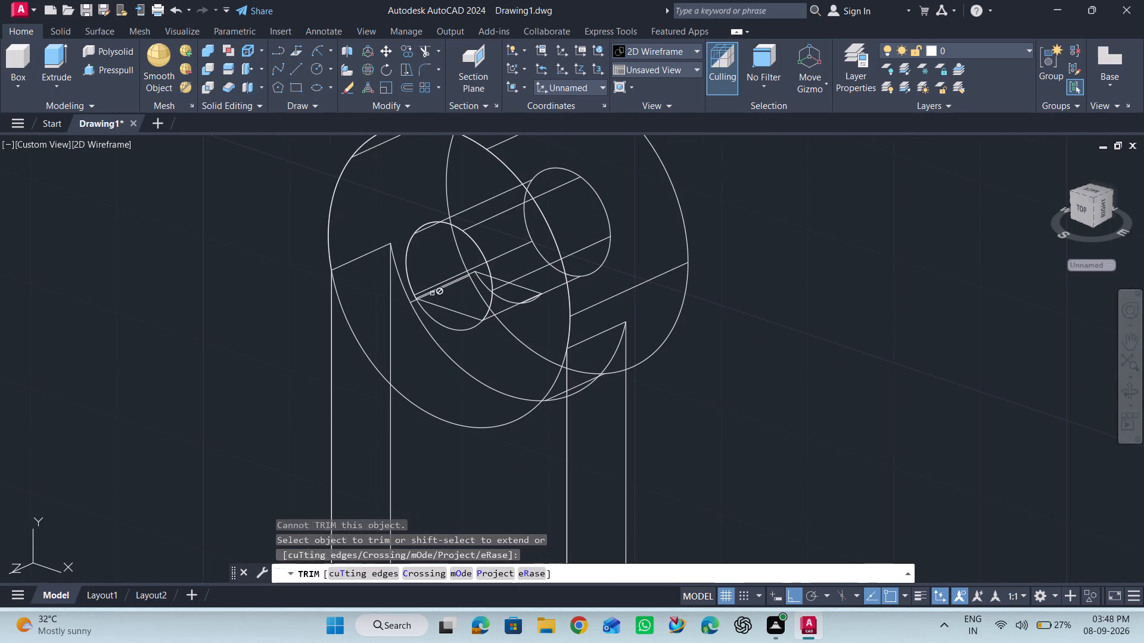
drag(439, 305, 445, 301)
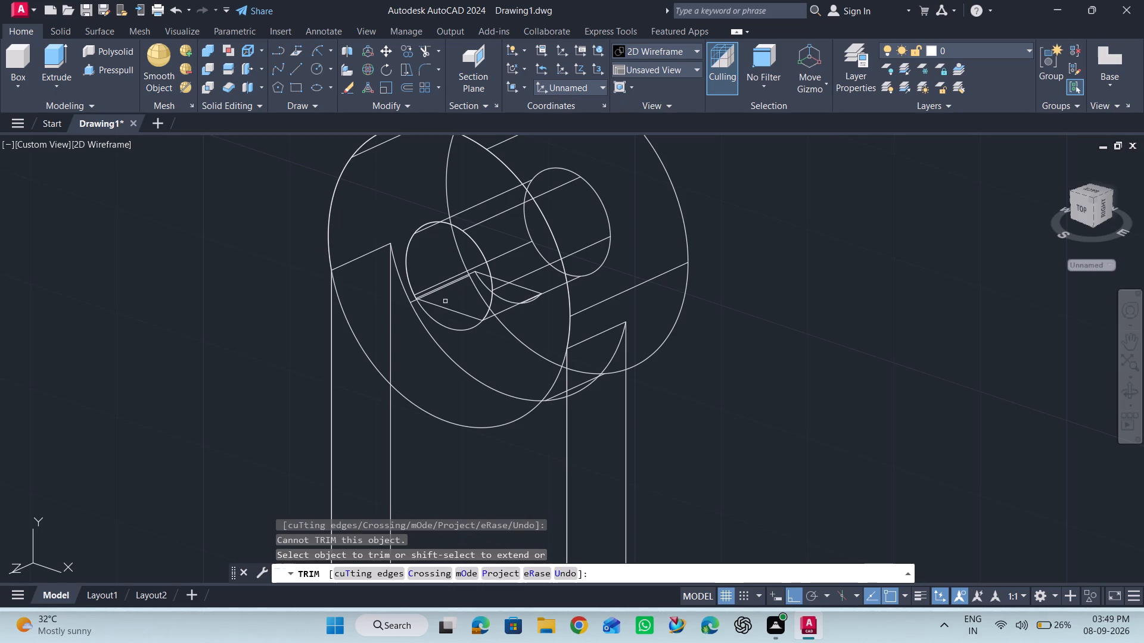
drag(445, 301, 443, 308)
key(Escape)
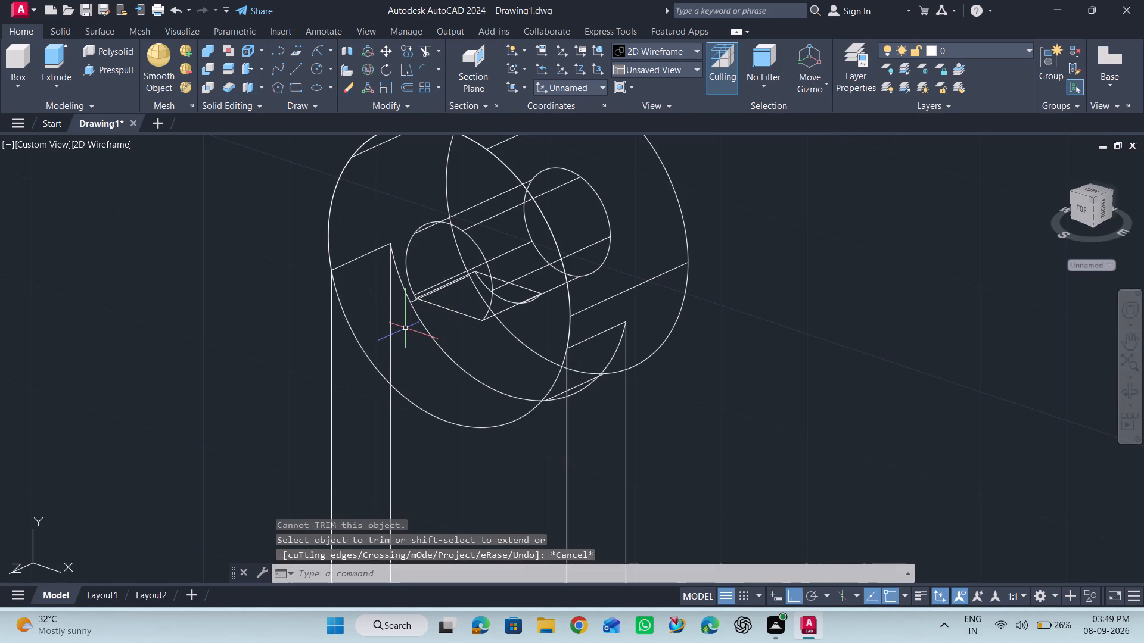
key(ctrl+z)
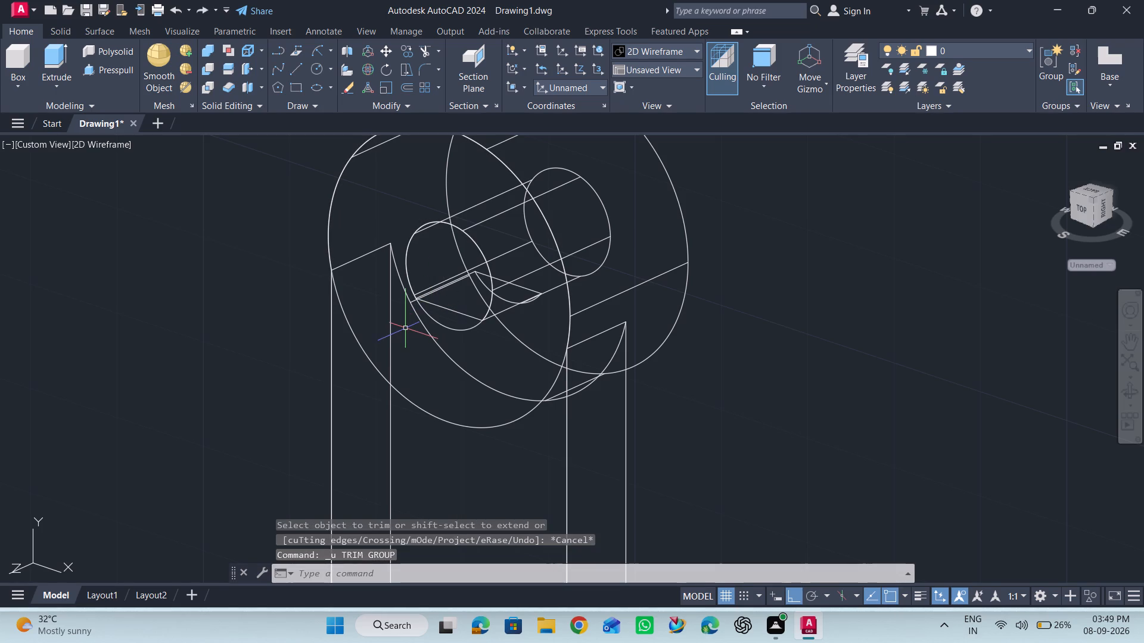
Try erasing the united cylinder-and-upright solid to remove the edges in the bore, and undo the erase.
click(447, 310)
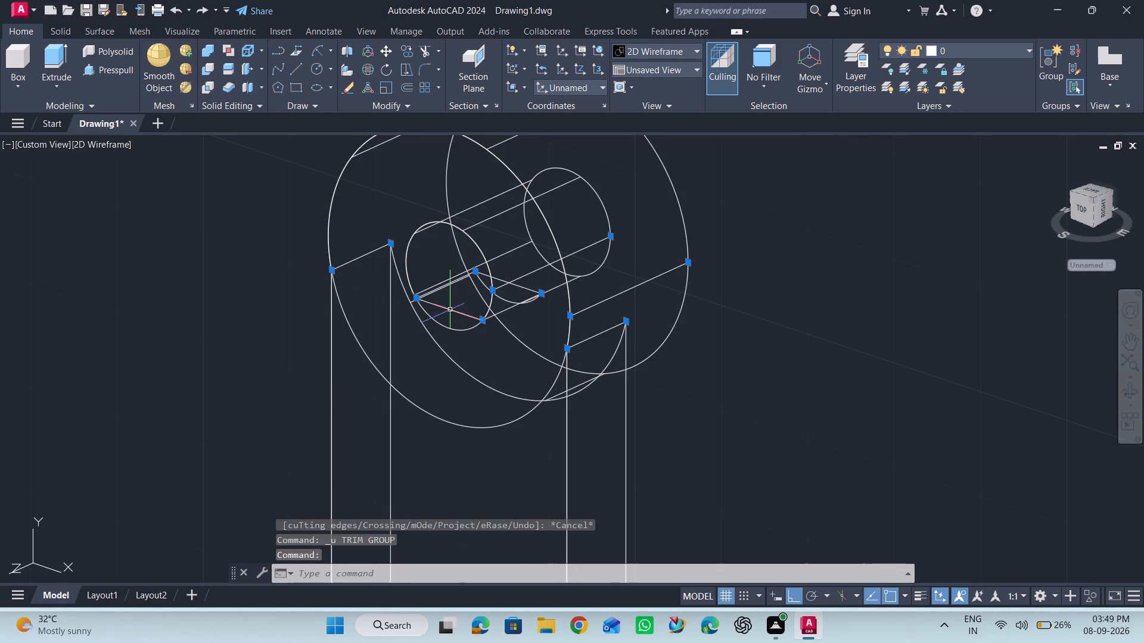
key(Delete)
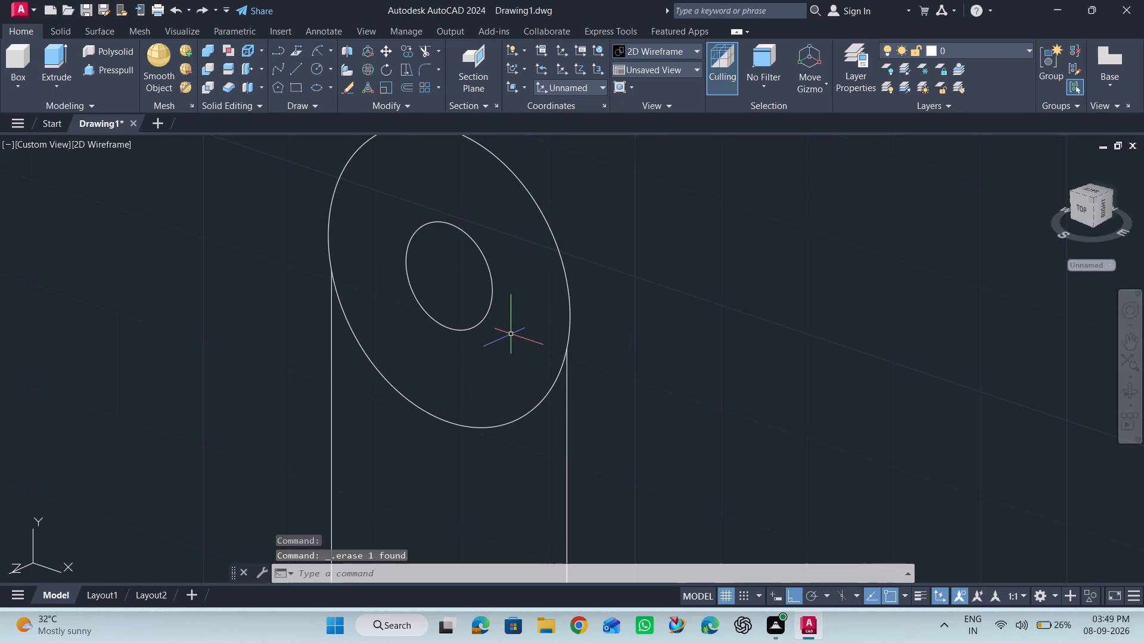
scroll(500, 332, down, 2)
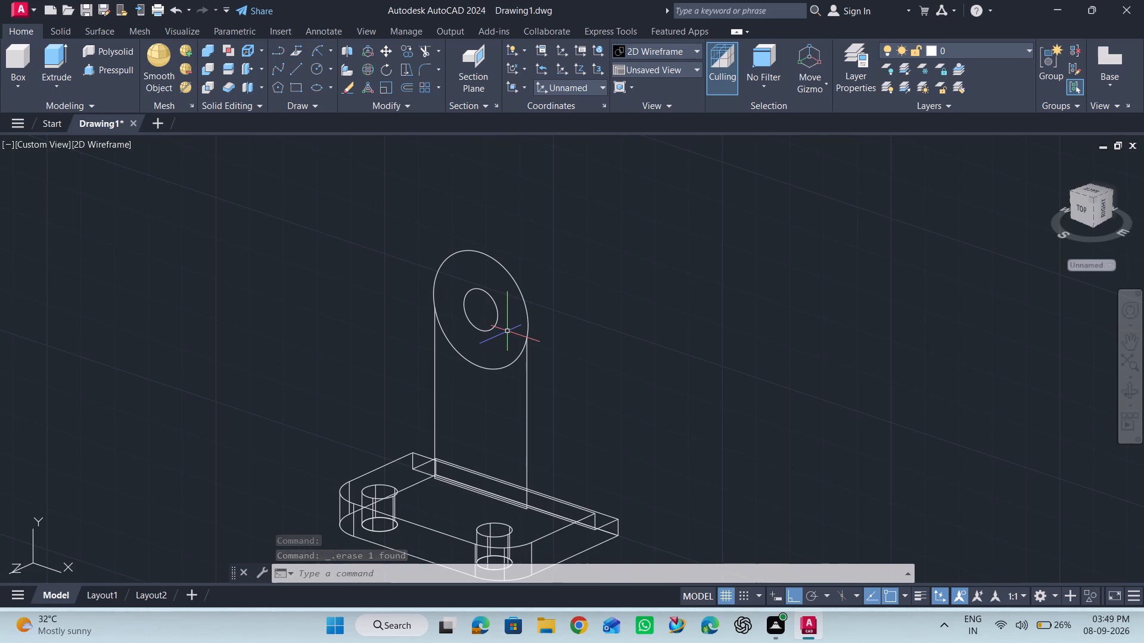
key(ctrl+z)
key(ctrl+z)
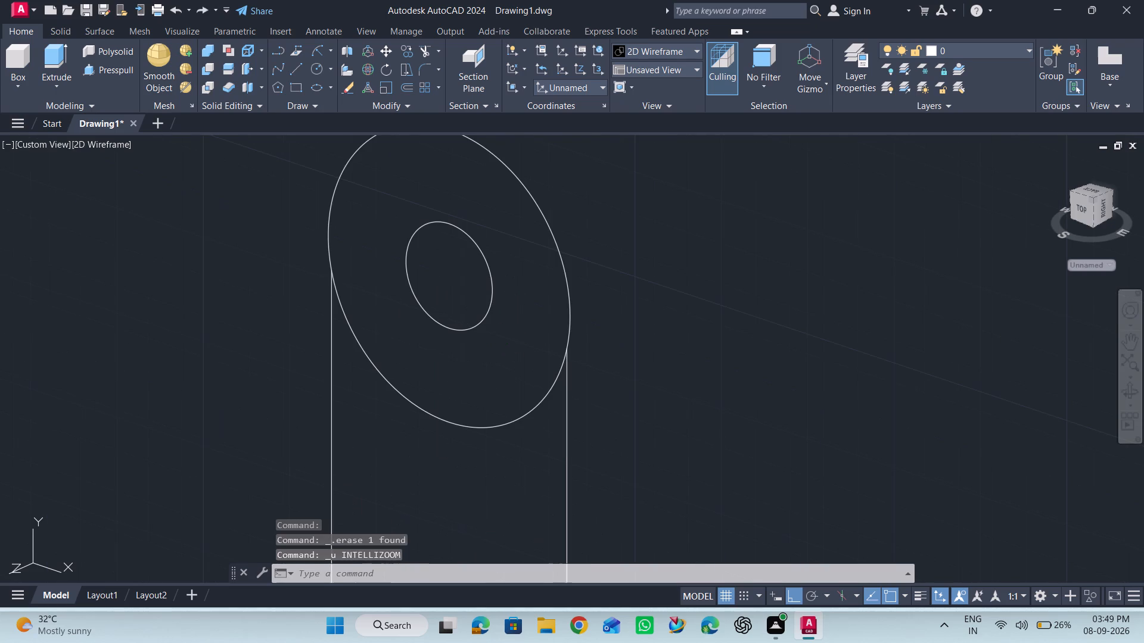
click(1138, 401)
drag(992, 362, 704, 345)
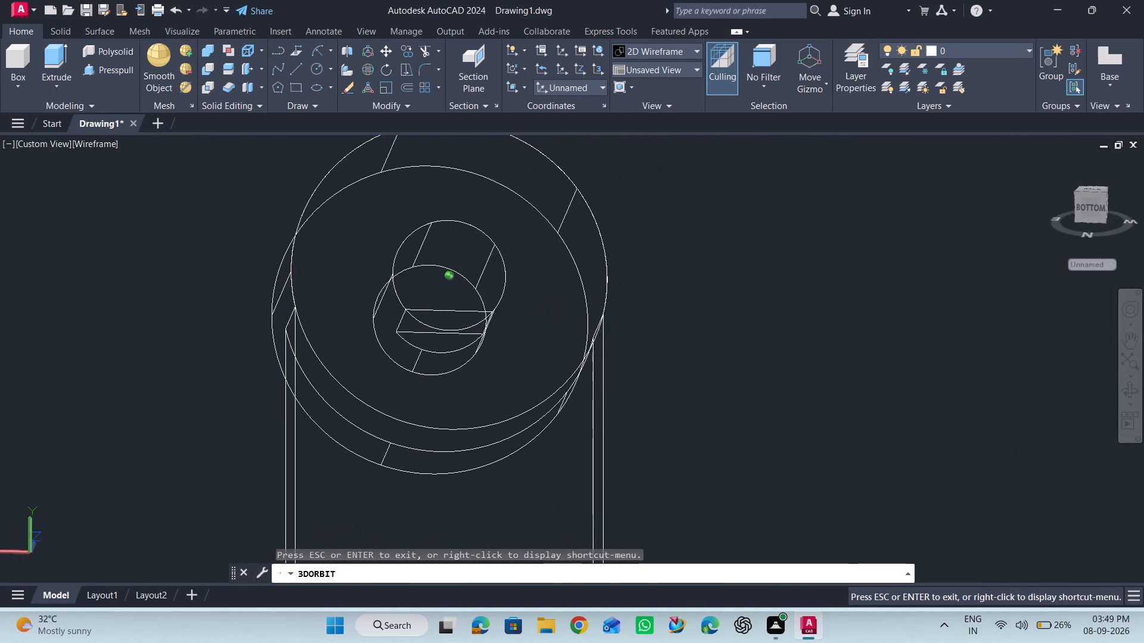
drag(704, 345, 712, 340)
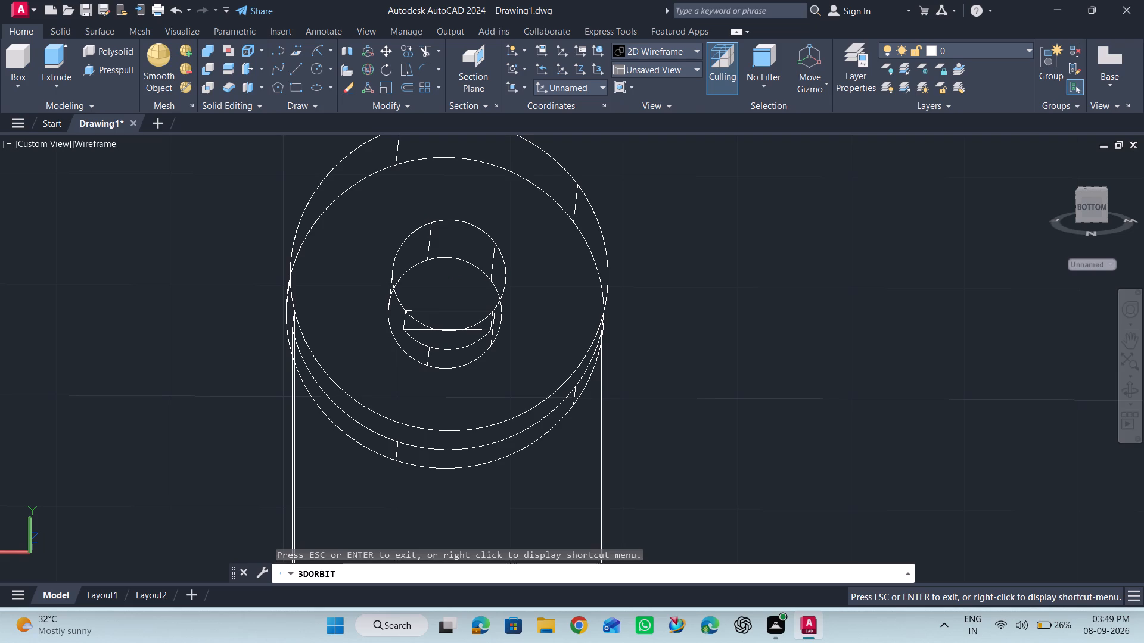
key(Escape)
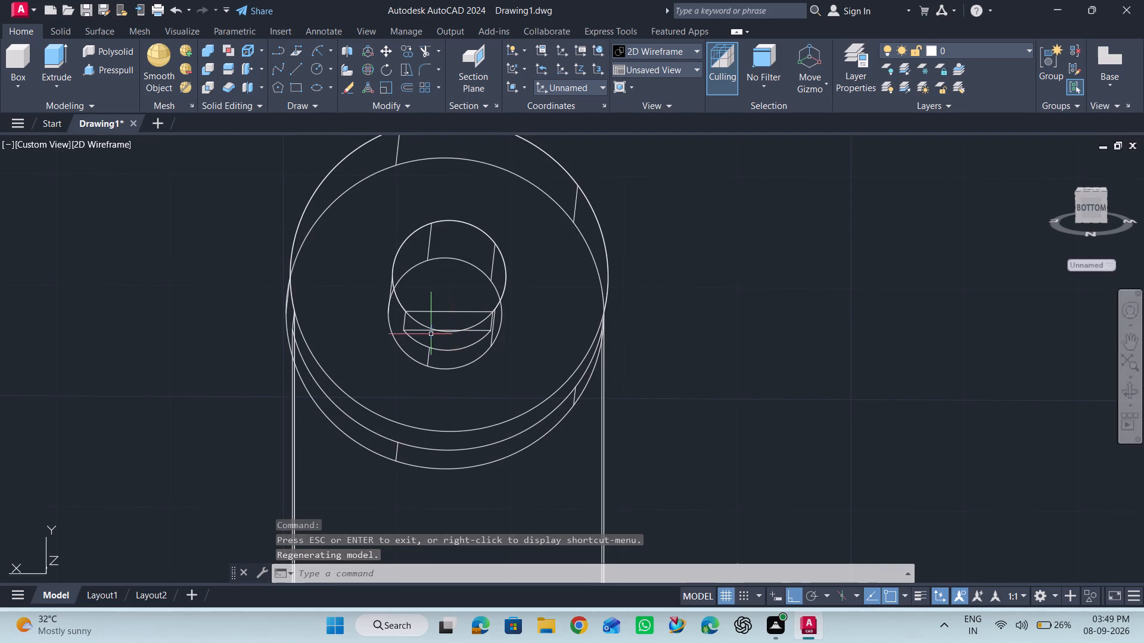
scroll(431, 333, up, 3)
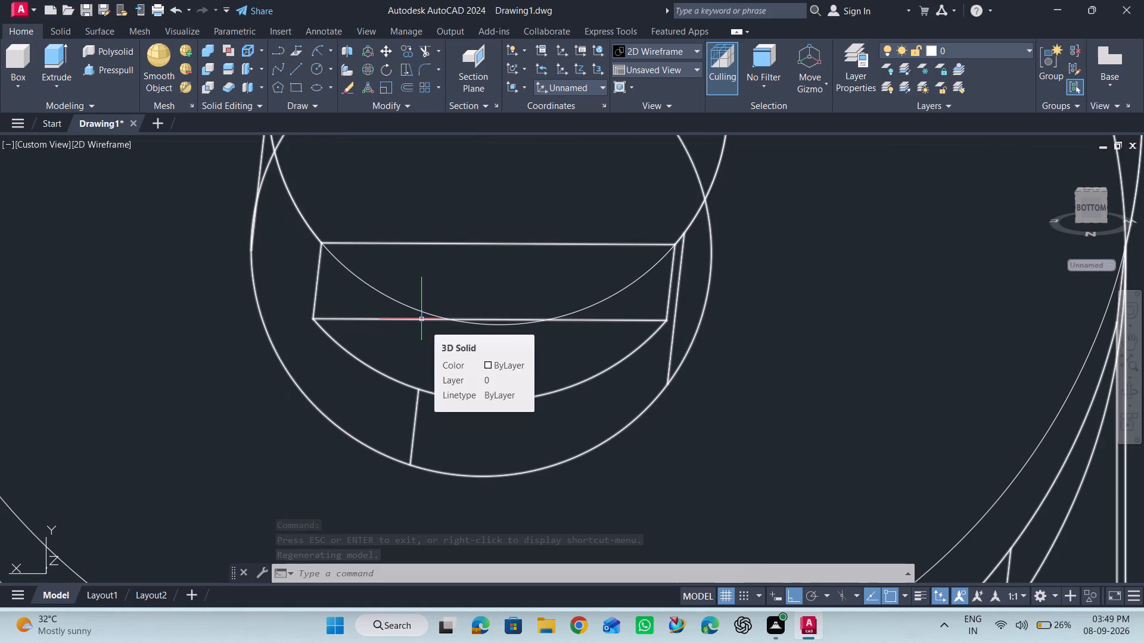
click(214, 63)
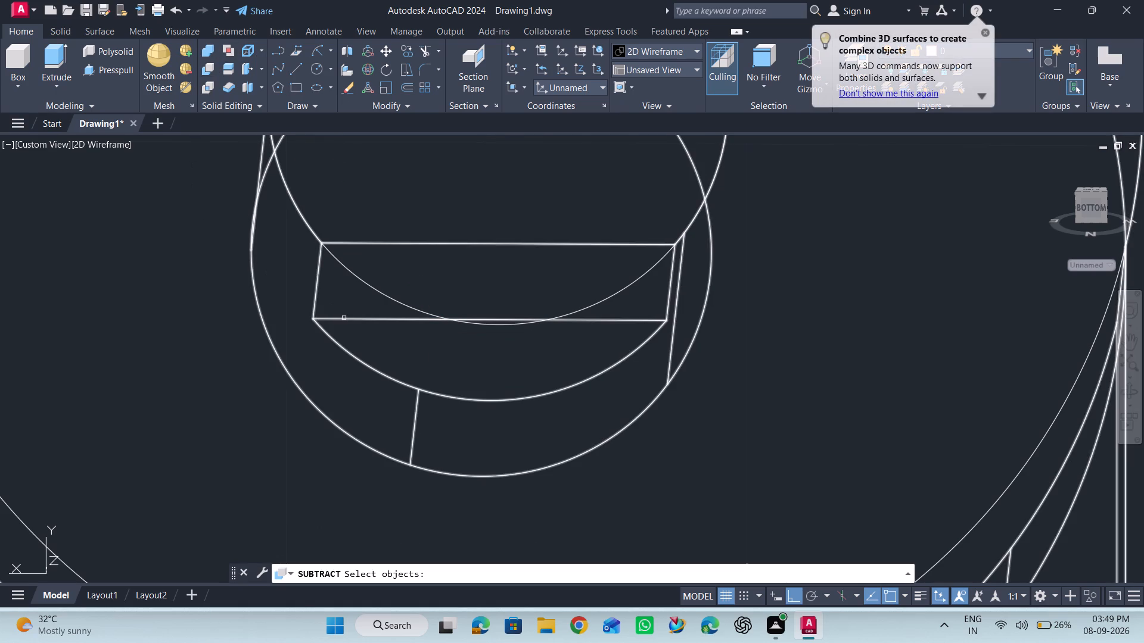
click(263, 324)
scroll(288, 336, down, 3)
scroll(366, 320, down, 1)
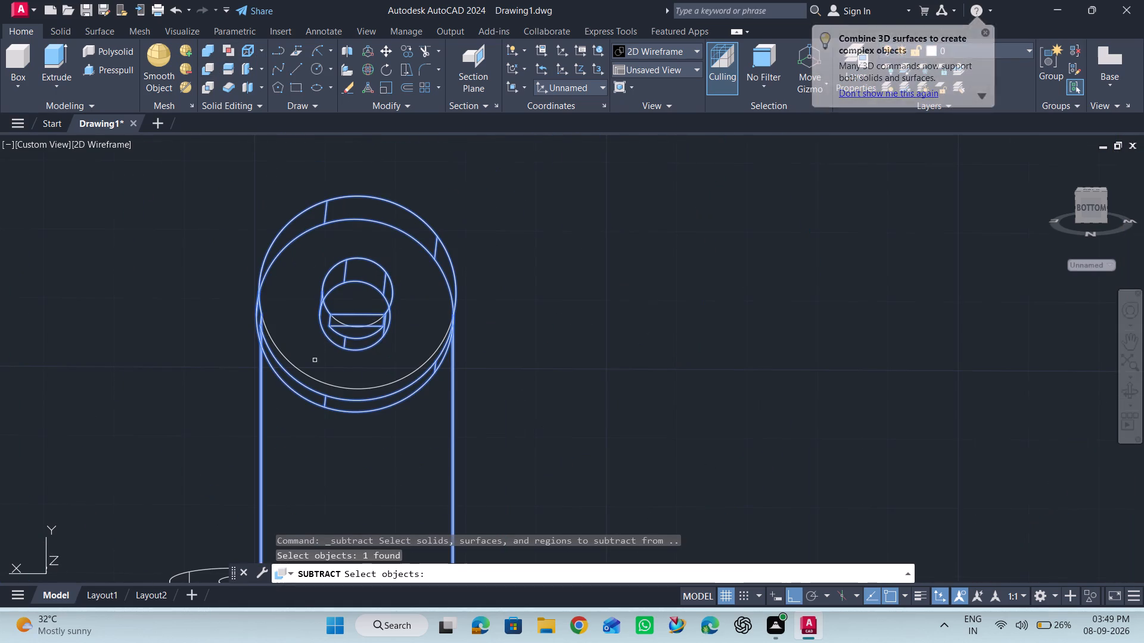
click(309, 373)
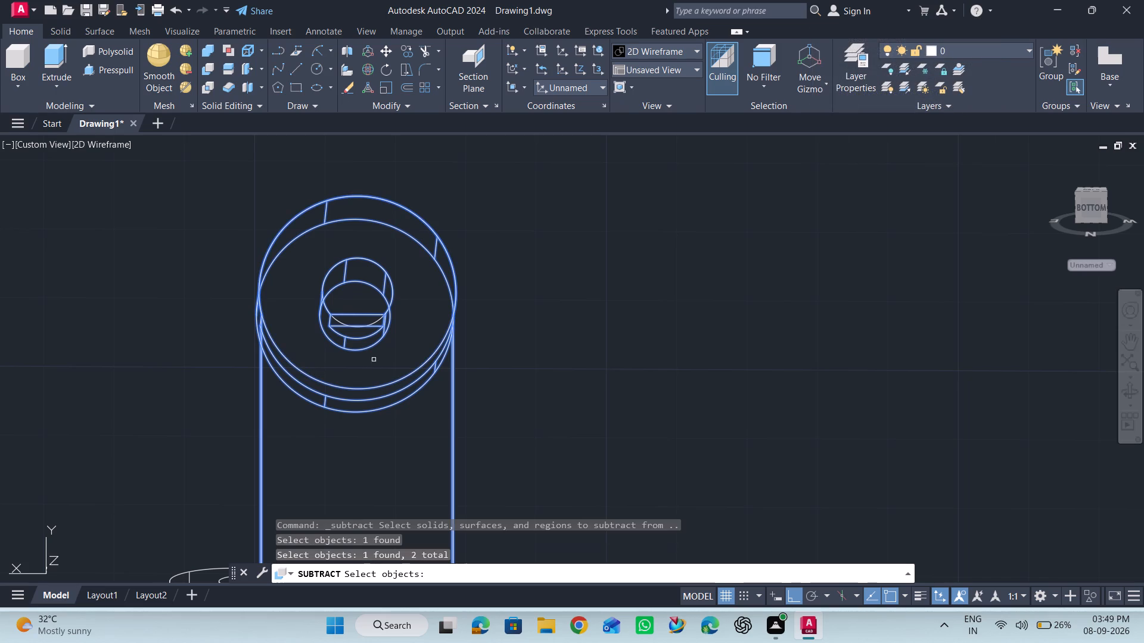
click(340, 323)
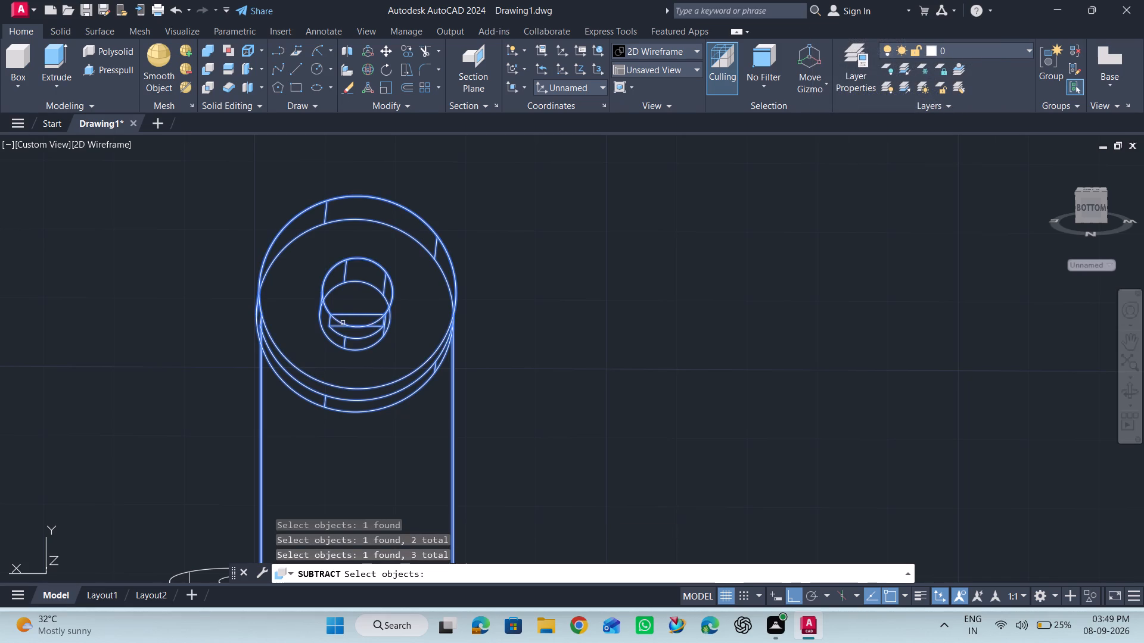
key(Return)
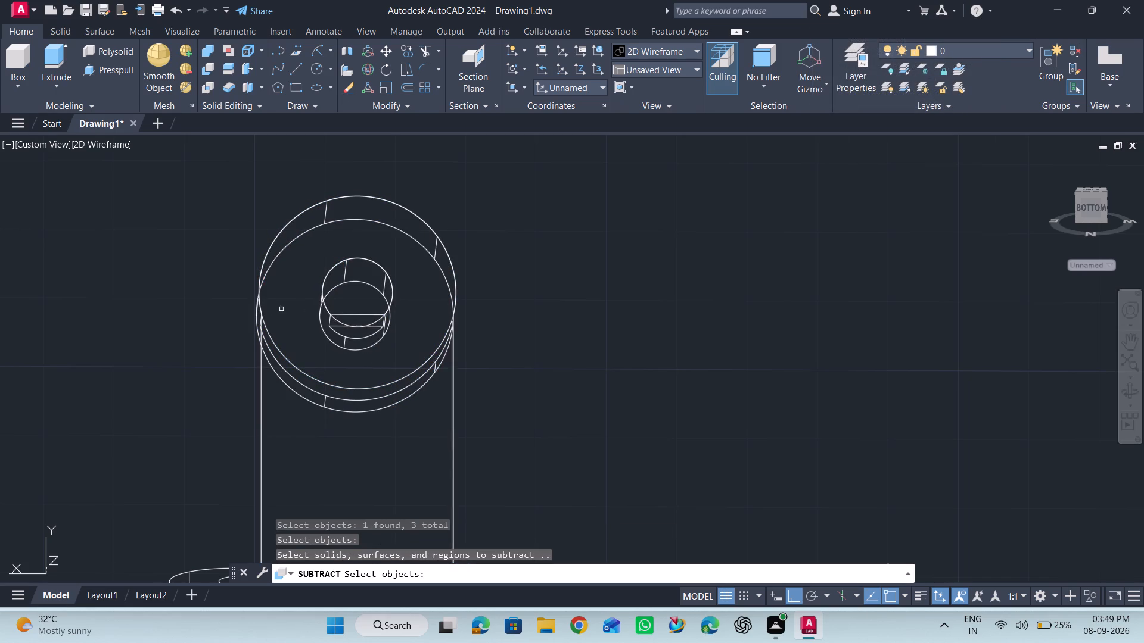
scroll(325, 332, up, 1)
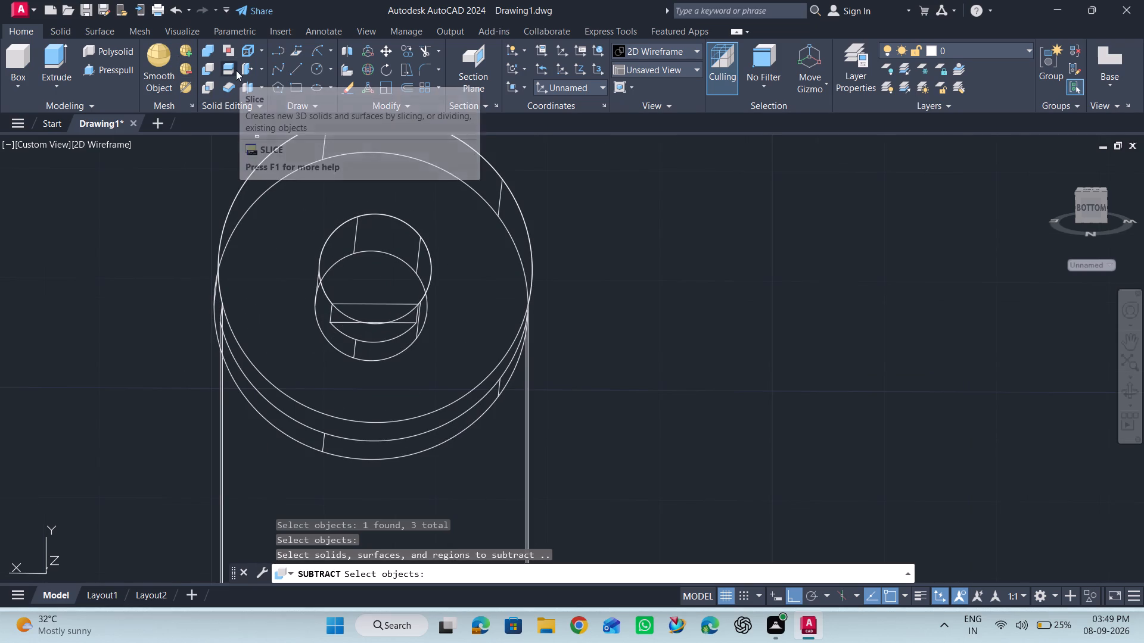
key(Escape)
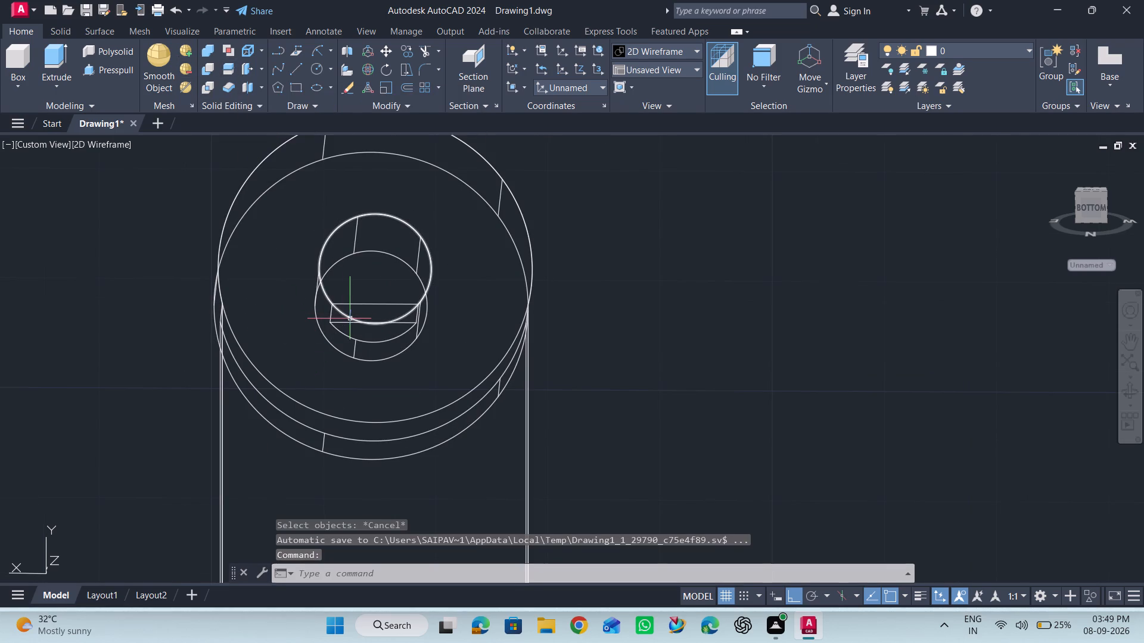
Examine the joined cylindrical boss and upright by orbiting around the upper part of the bracket.
click(350, 323)
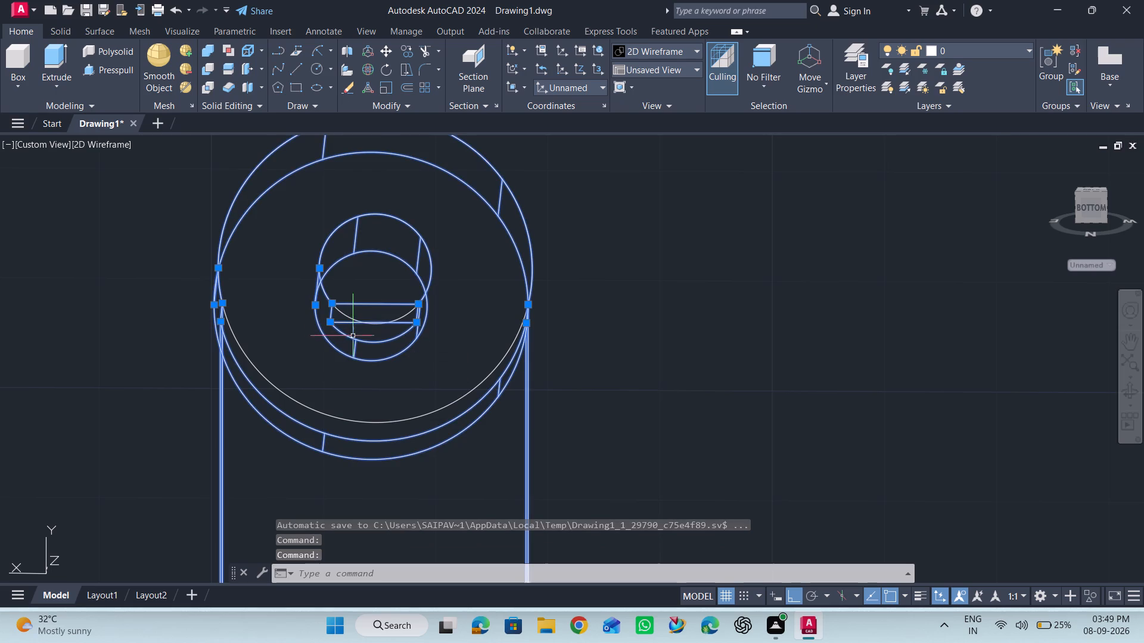
scroll(462, 332, down, 2)
click(1129, 392)
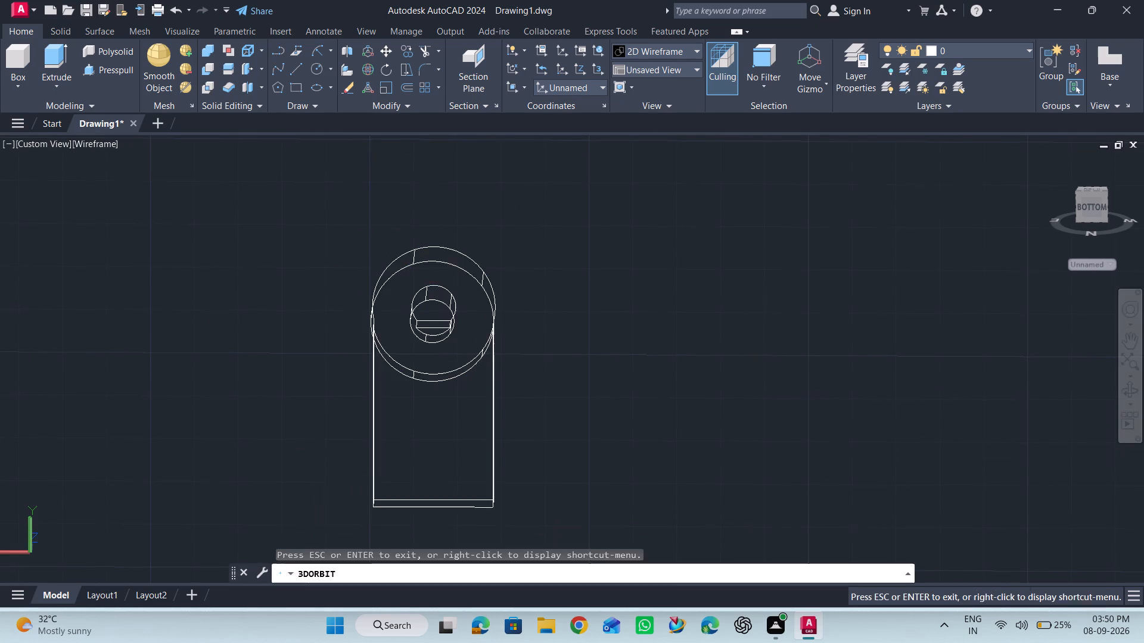
drag(707, 392, 1027, 380)
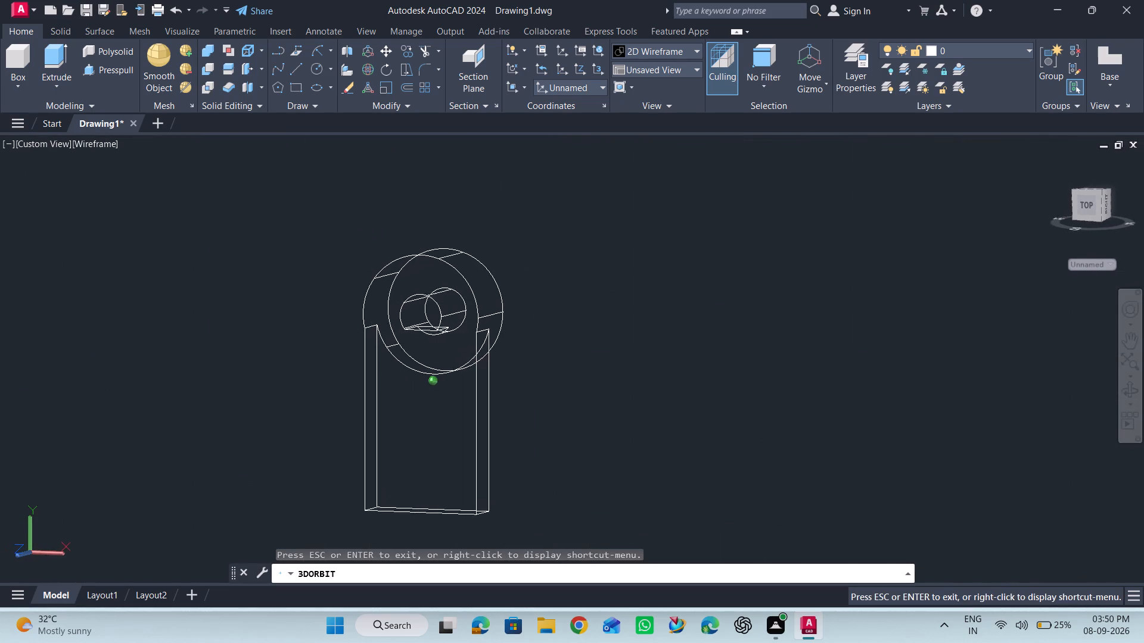
drag(1027, 380, 1037, 379)
scroll(560, 304, up, 2)
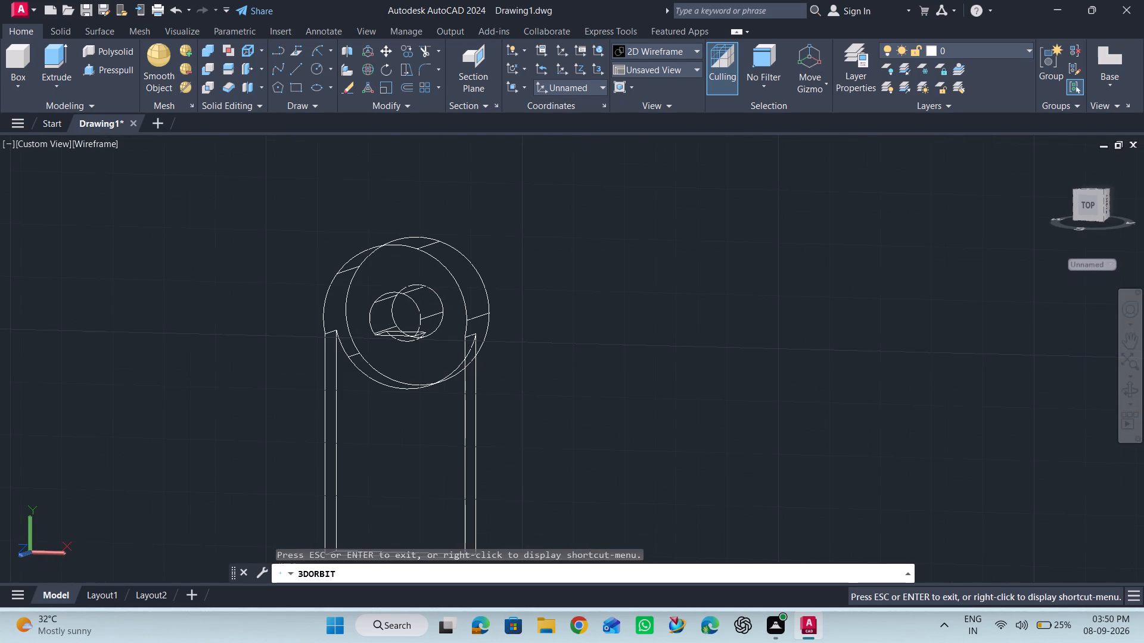
key(Escape)
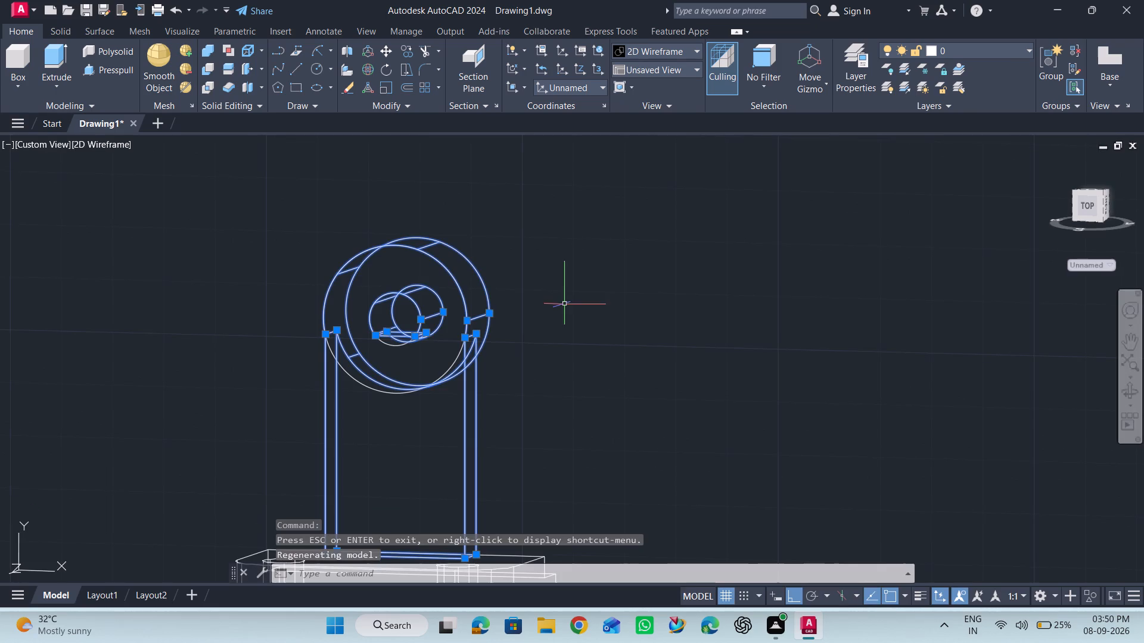
Undo the recent view changes and the union of the cylindrical boss with the upright.
key(ctrl+z)
key(ctrl+z)
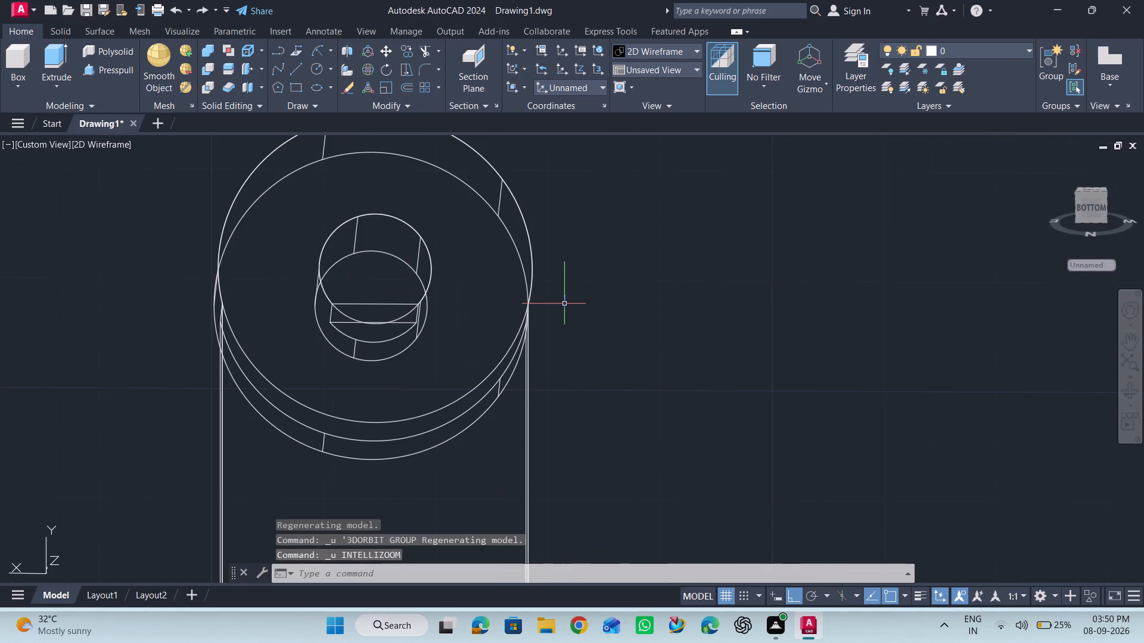
key(ctrl+z)
key(ctrl+z)
key(ctrl+z)
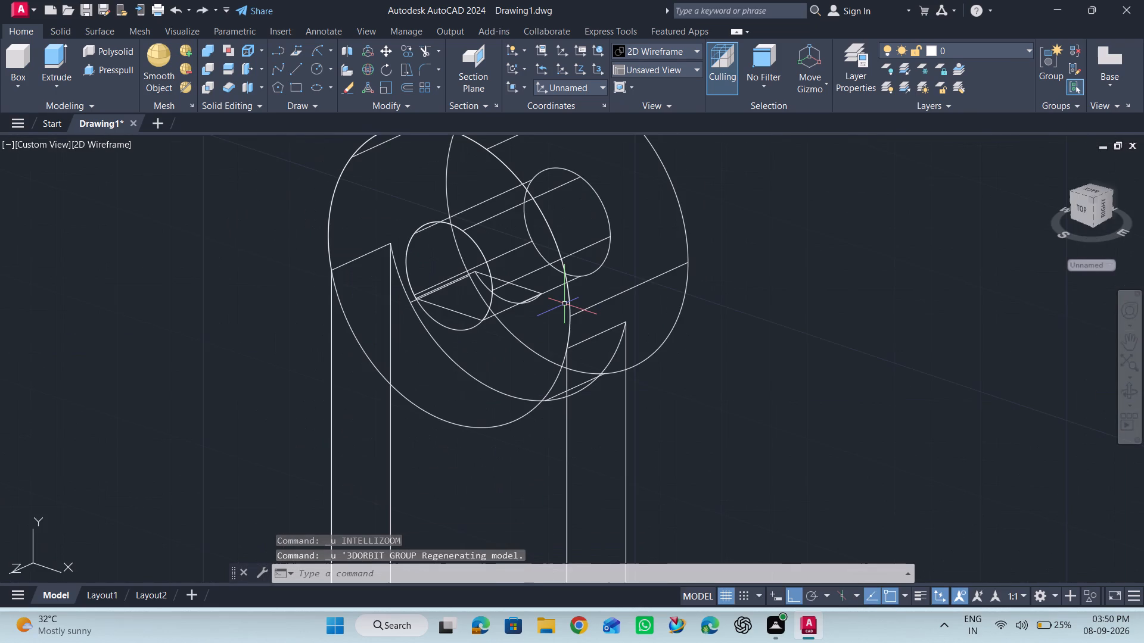
key(ctrl+z)
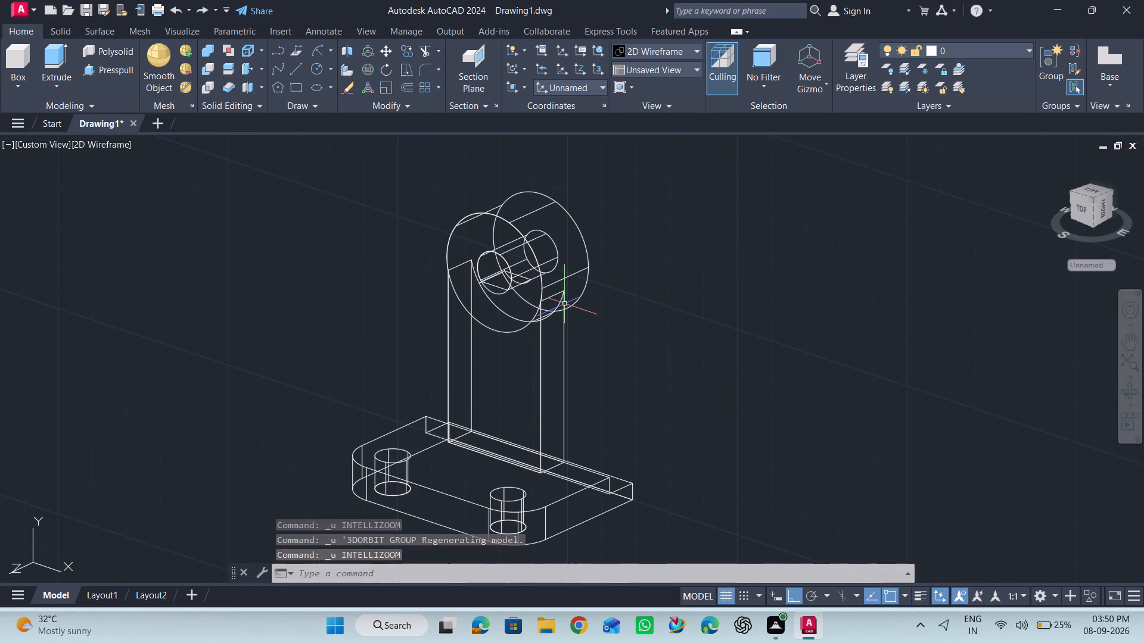
key(ctrl+z)
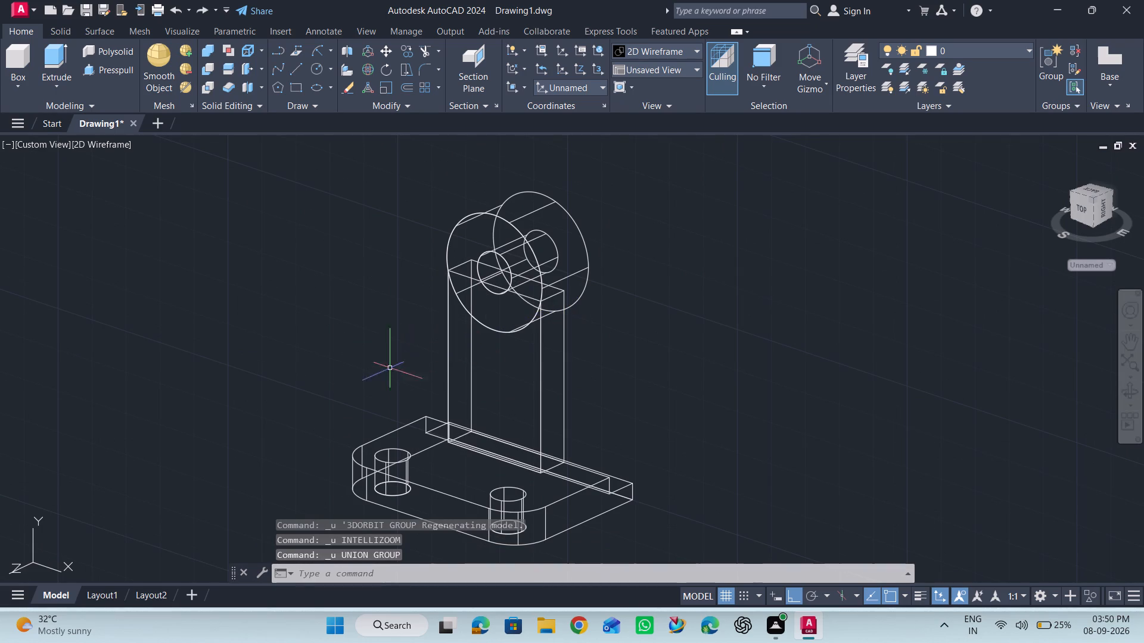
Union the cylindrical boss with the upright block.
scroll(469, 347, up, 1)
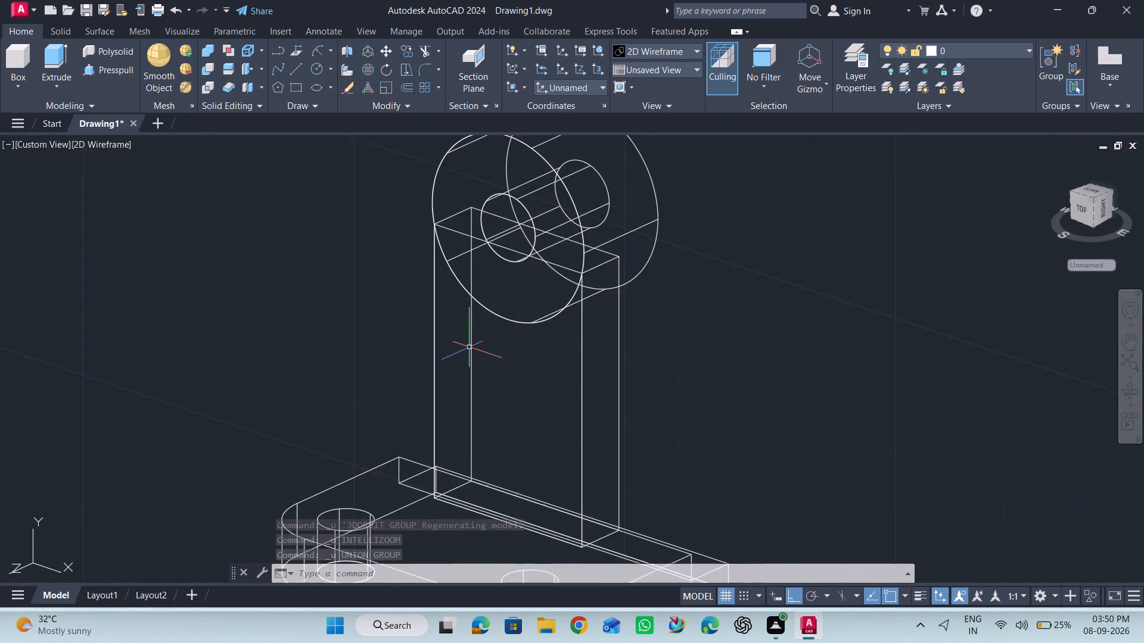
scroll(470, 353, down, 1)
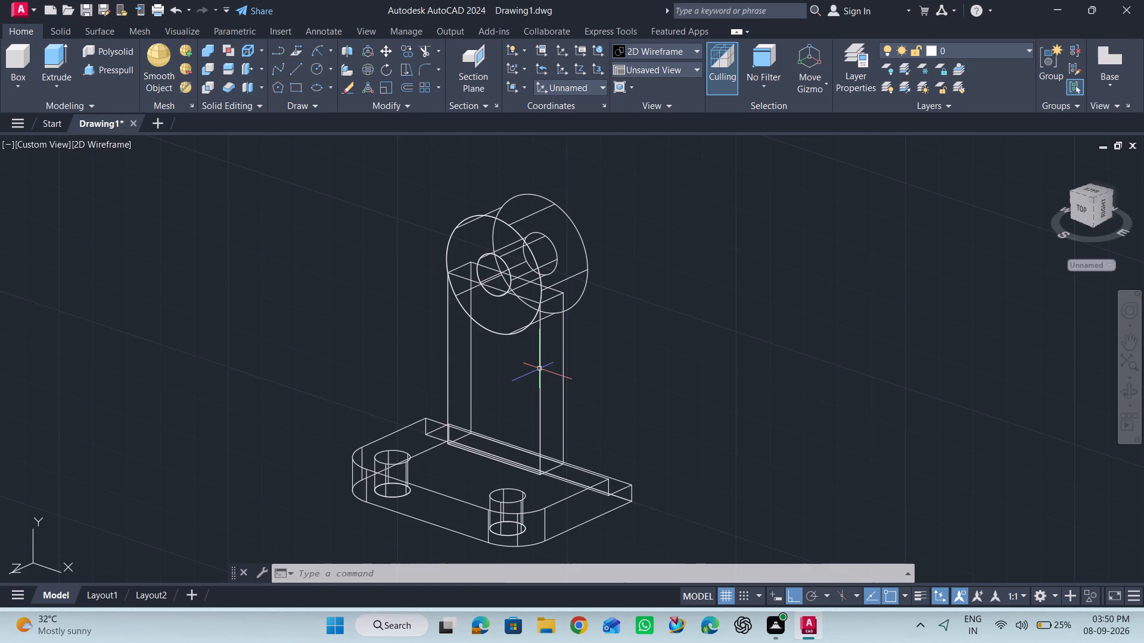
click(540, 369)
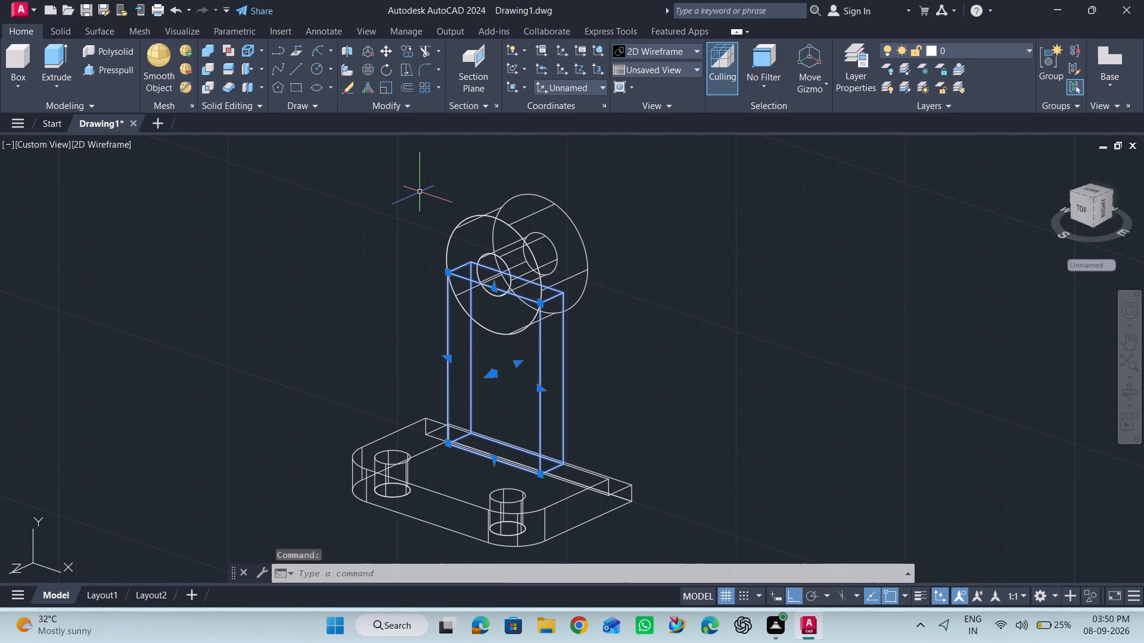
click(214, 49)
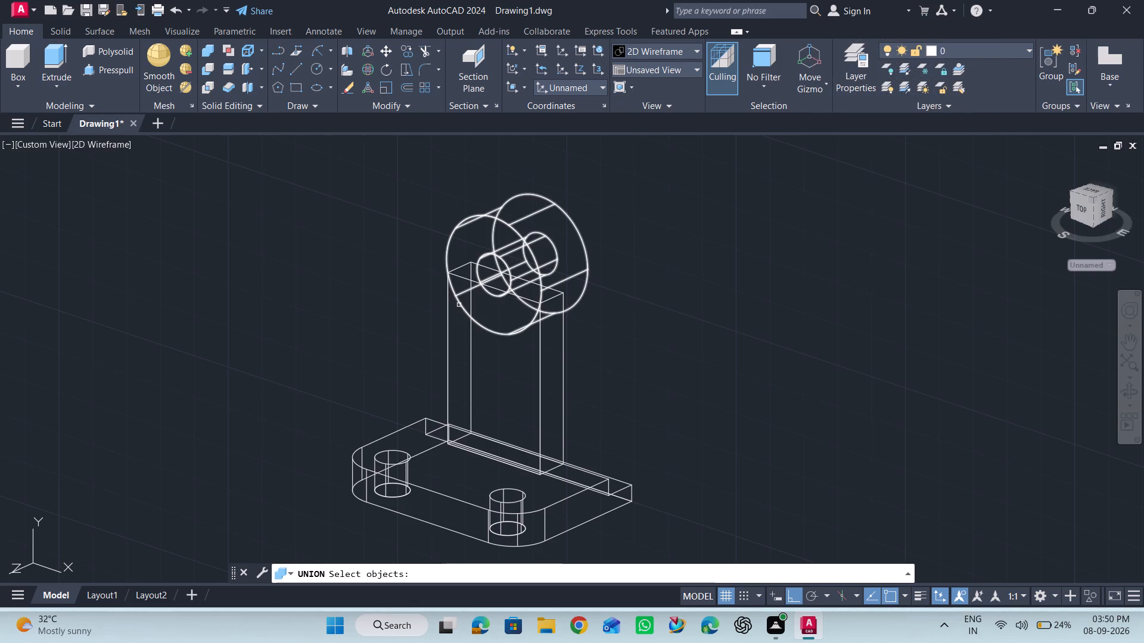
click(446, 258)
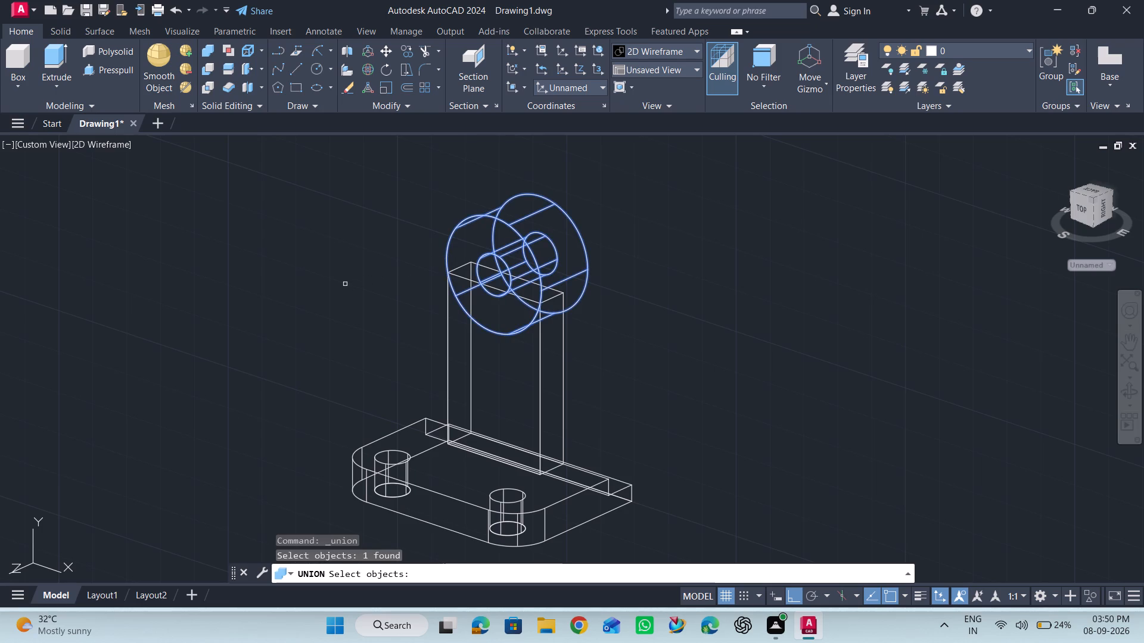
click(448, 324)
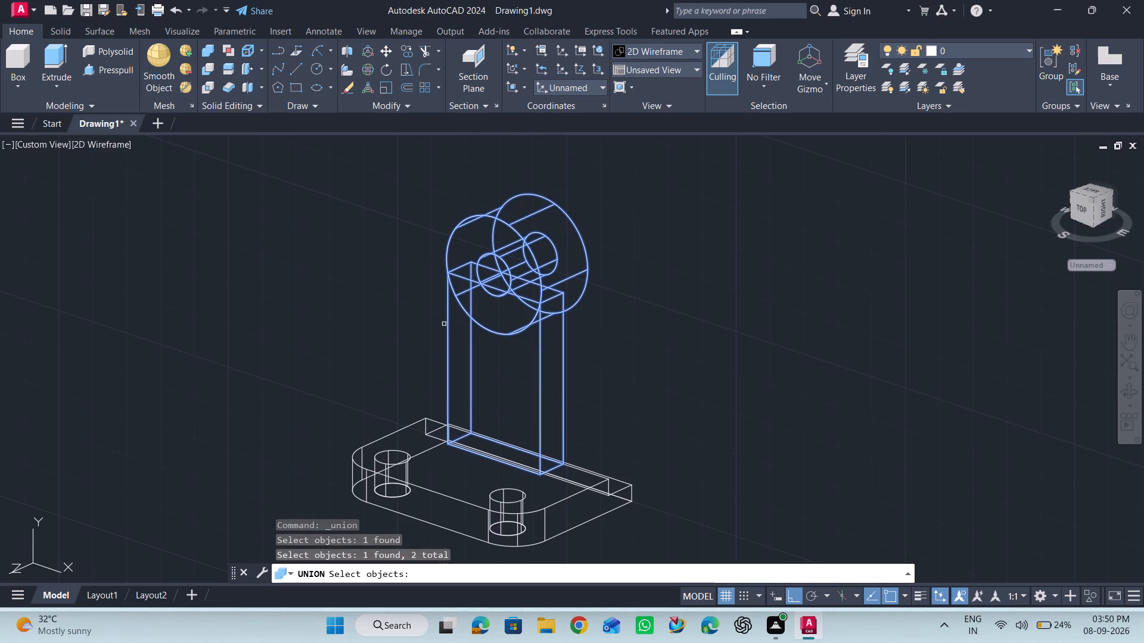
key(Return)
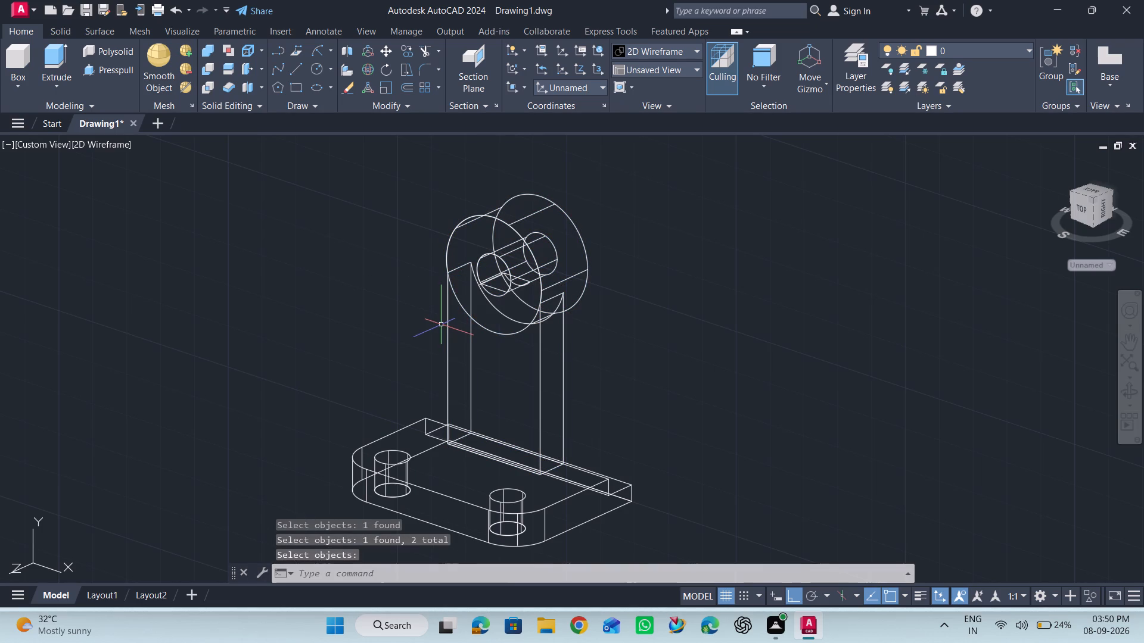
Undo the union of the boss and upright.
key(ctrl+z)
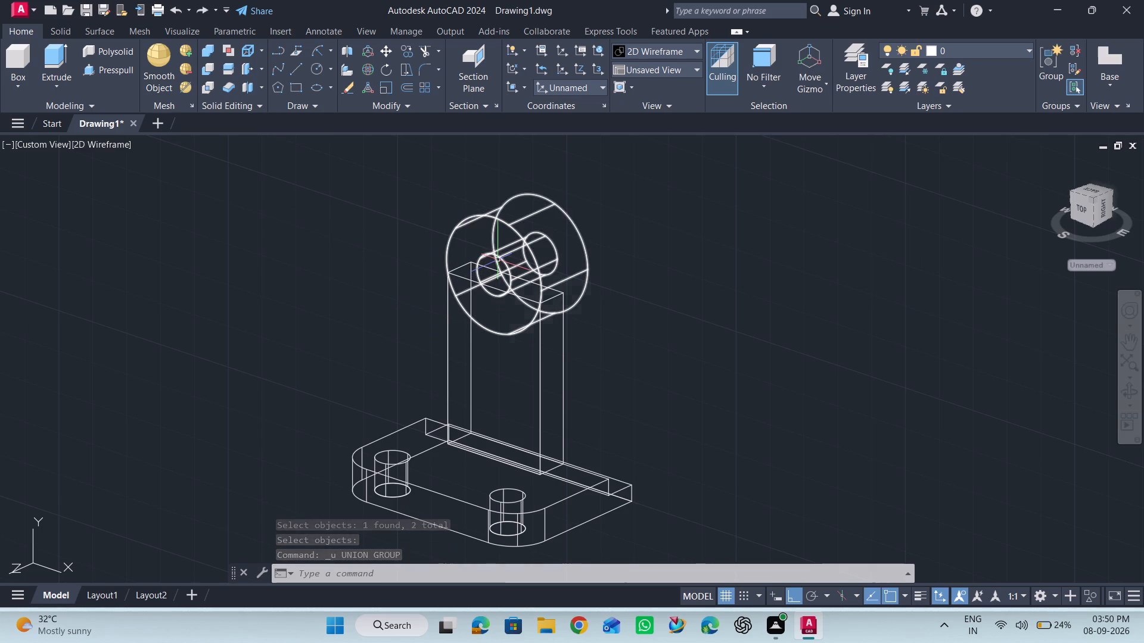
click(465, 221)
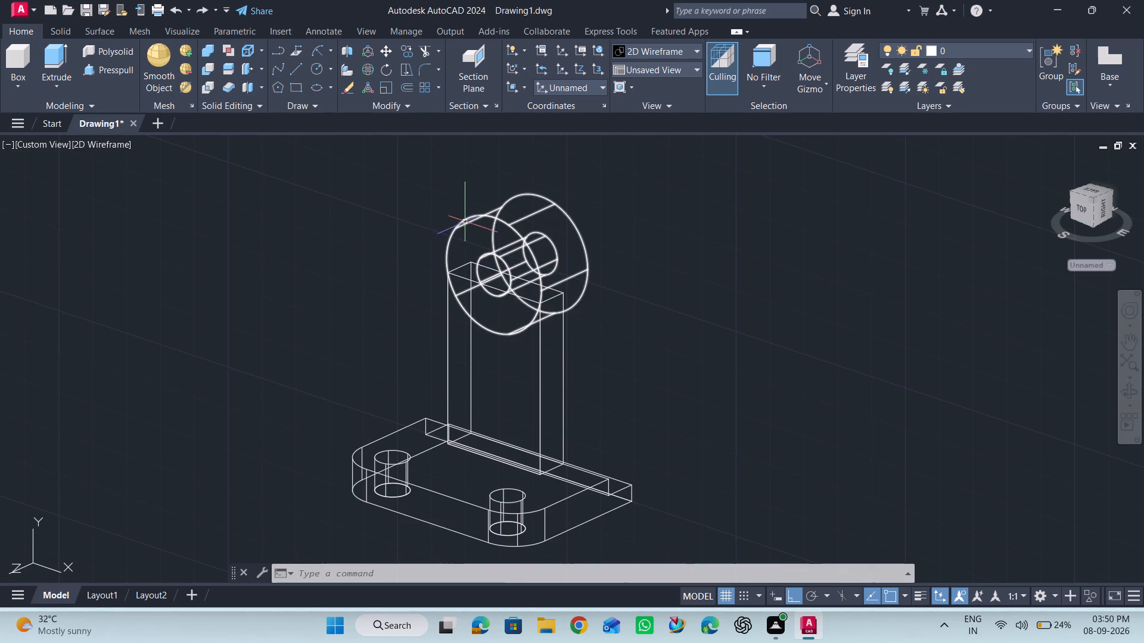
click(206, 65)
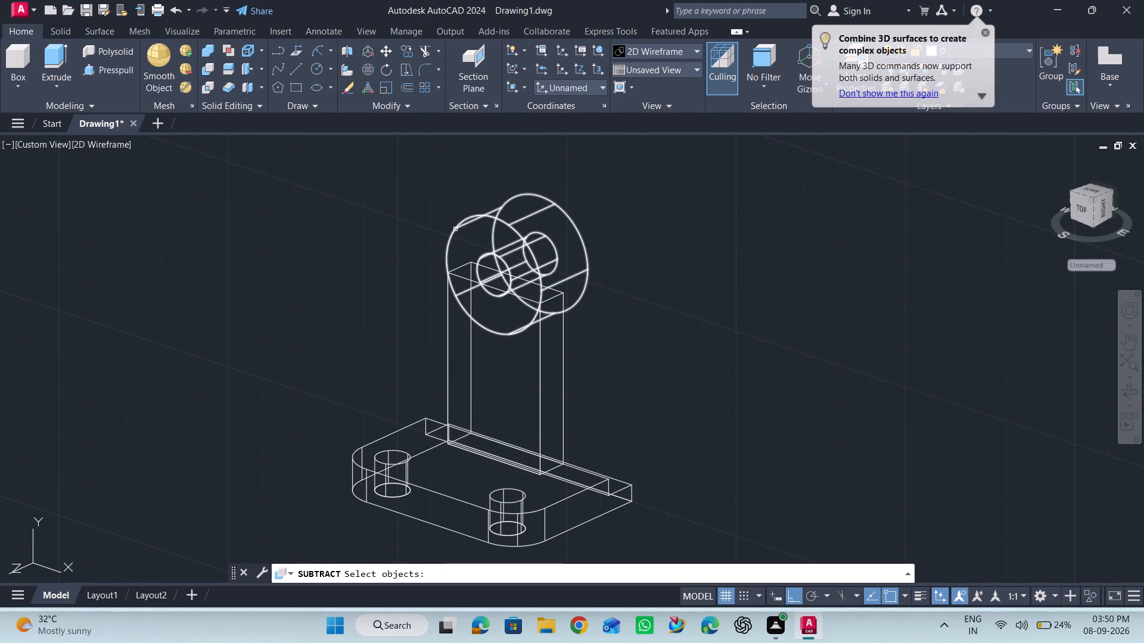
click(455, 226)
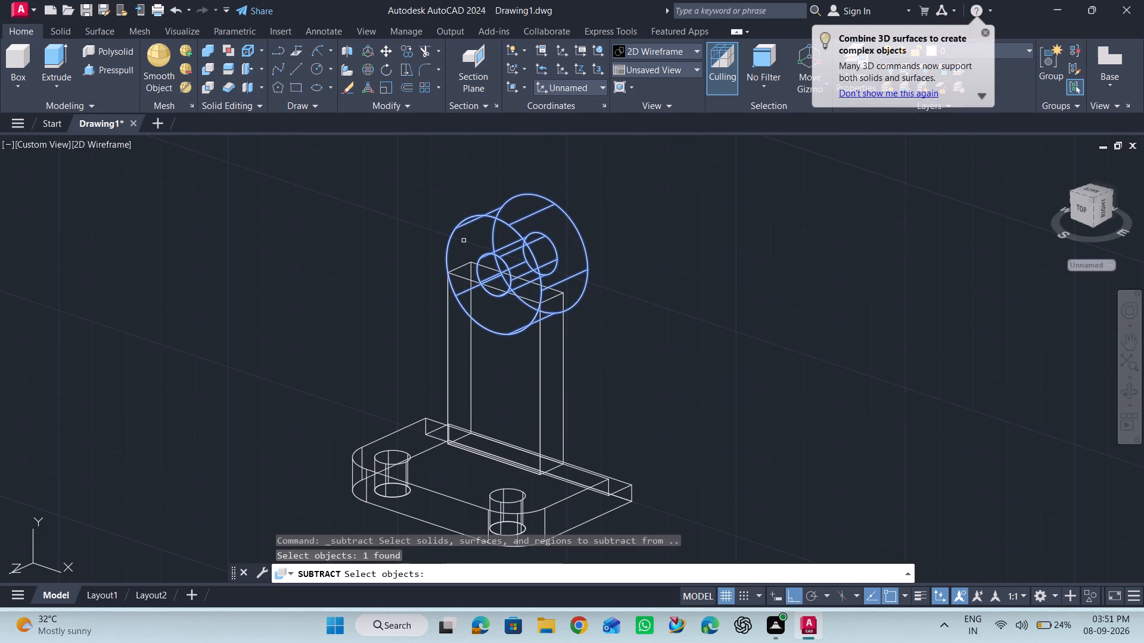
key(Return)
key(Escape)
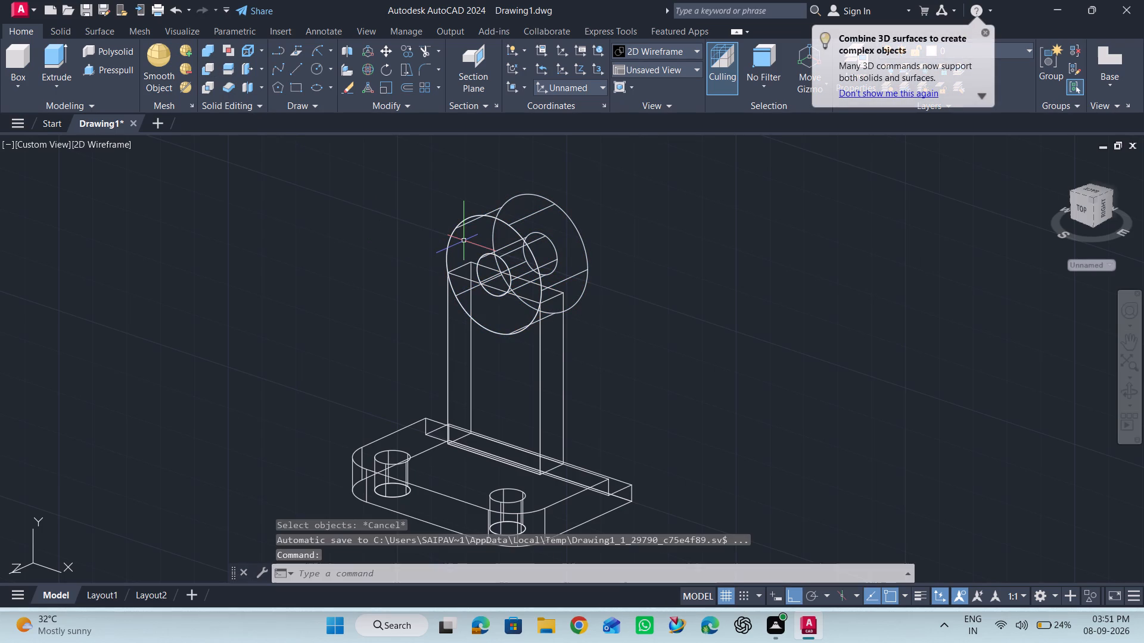
Undo back through the trim, subtract and visual style changes to the shaded-with-edges display.
key(ctrl+z)
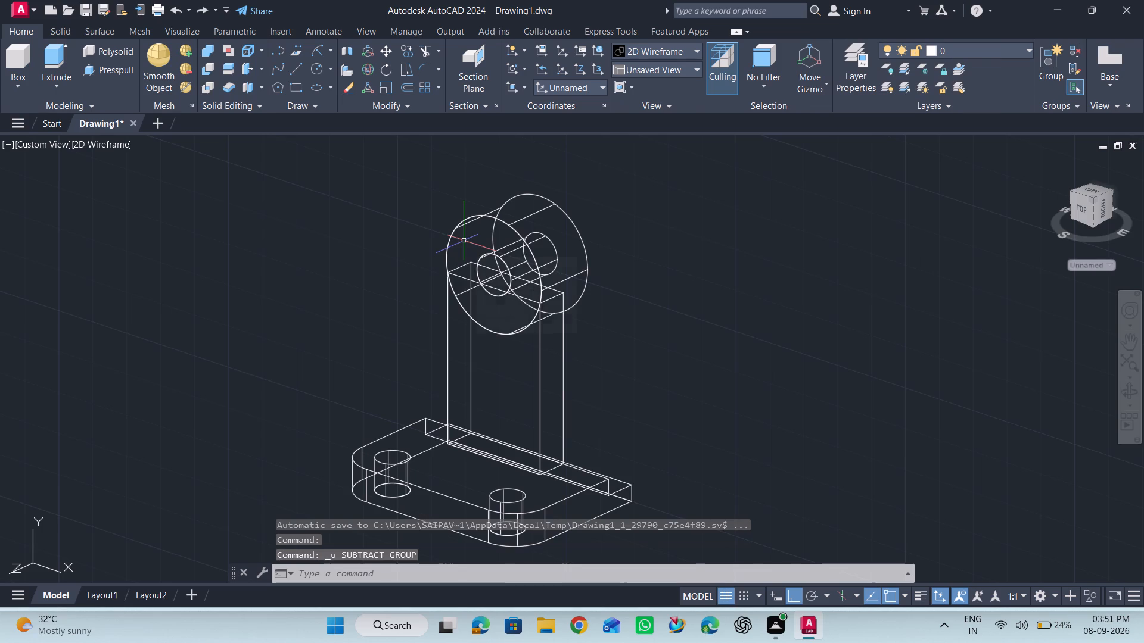
key(ctrl+z)
key(ctrl+z)
key(ctrl+z)
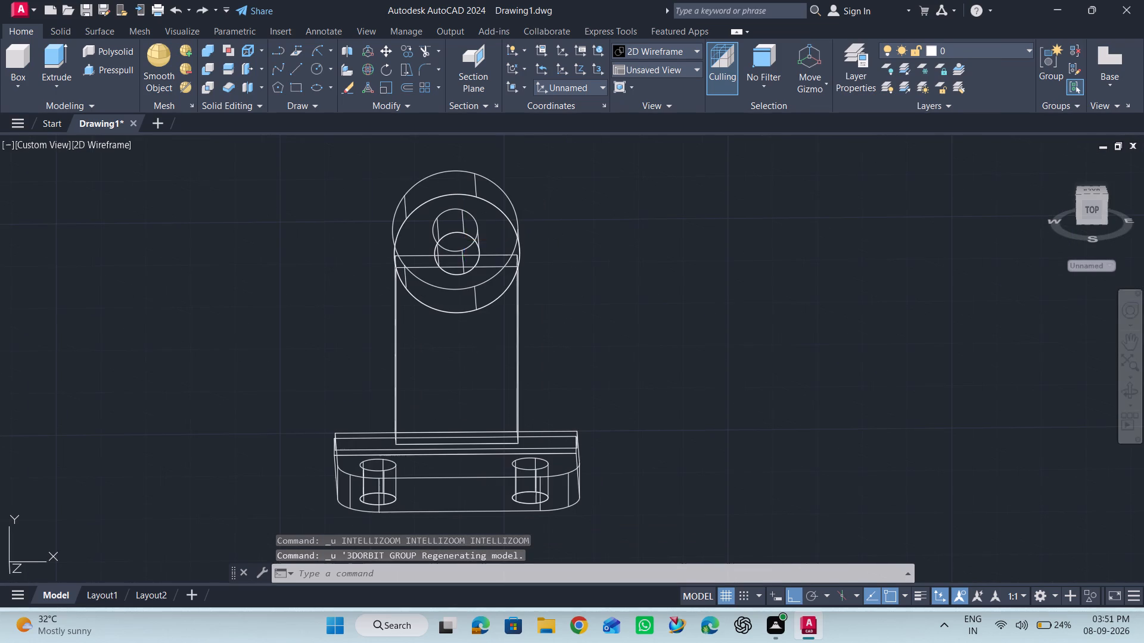
key(ctrl+z)
key(ctrl+z)
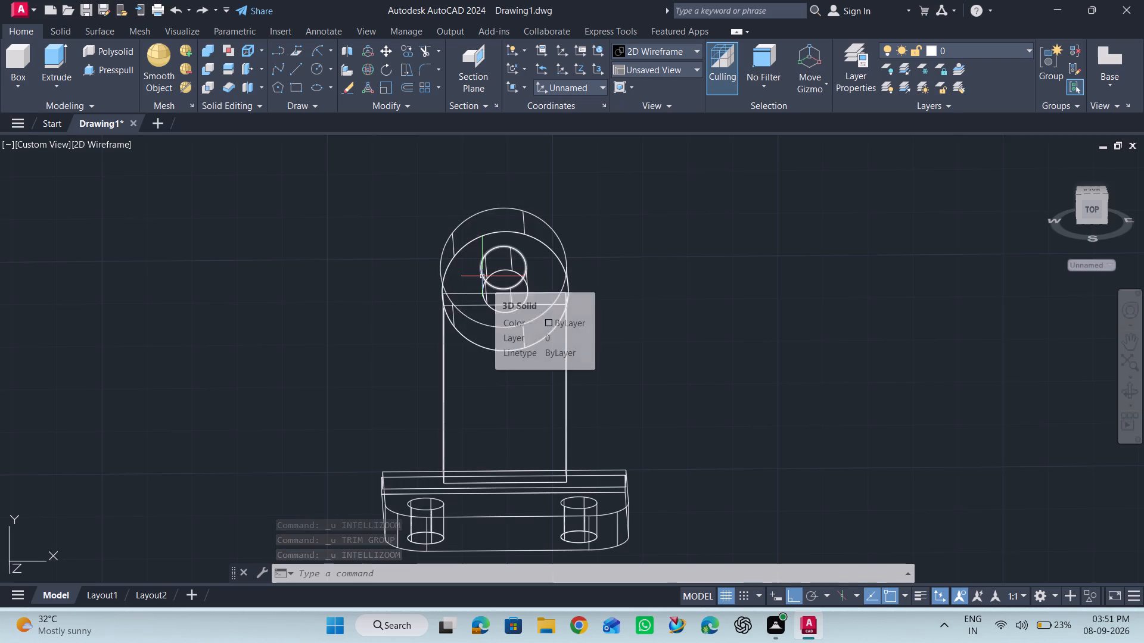
key(ctrl+z)
key(ctrl+z)
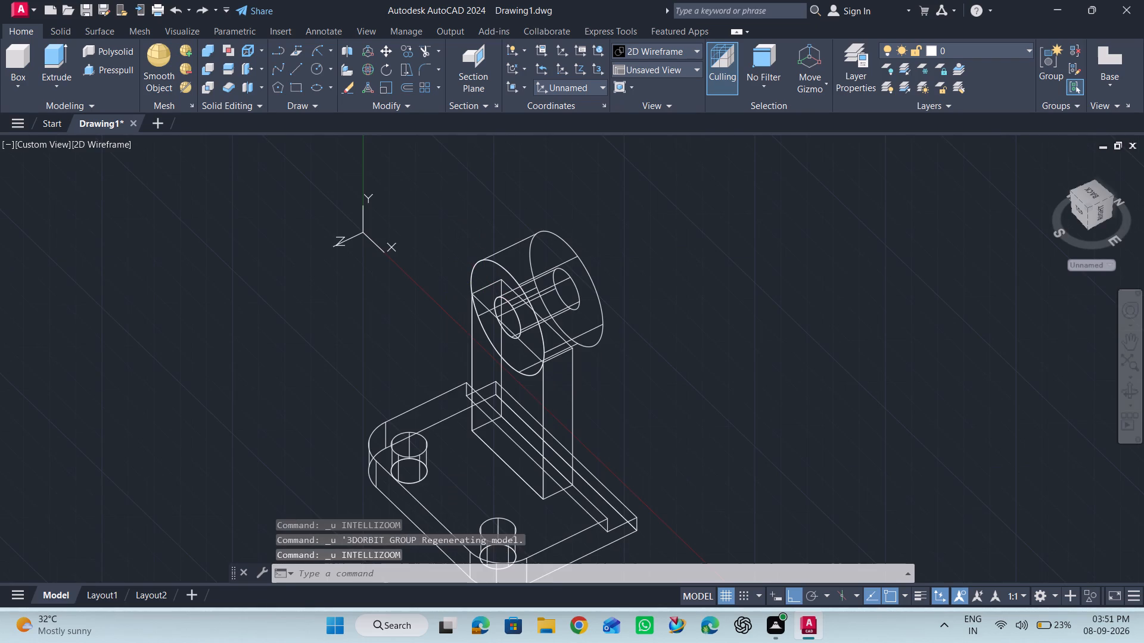
key(ctrl+z)
key(ctrl+z)
key(ctrl+z)
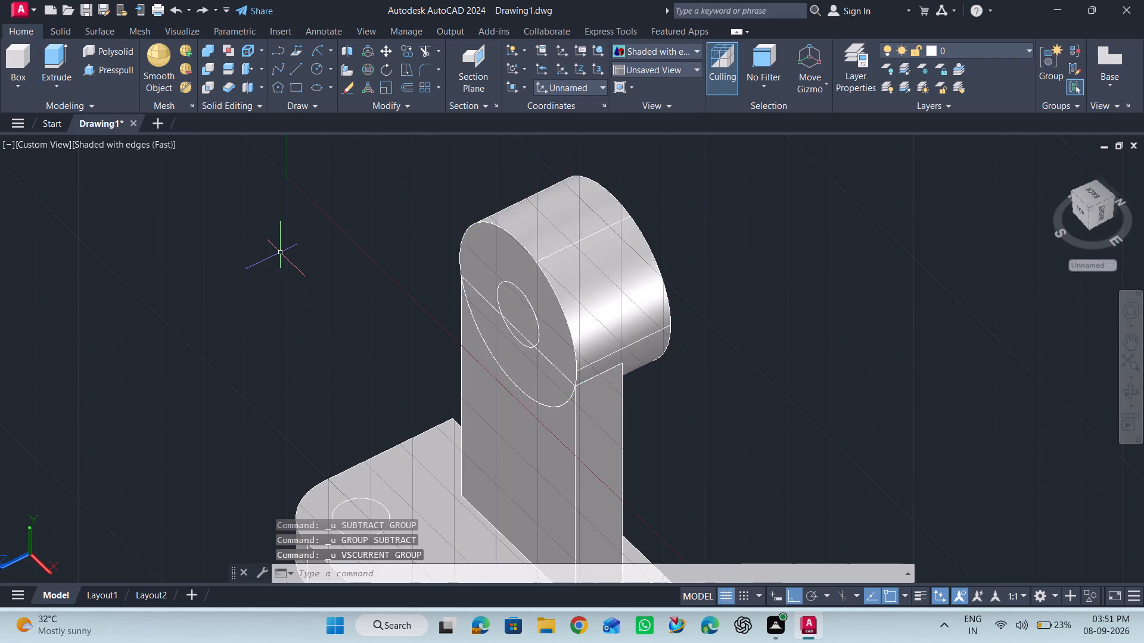
Undo the remaining subtract, the Presspull of the boss profile and the end of object isolation.
scroll(280, 260, down, 2)
scroll(281, 271, up, 2)
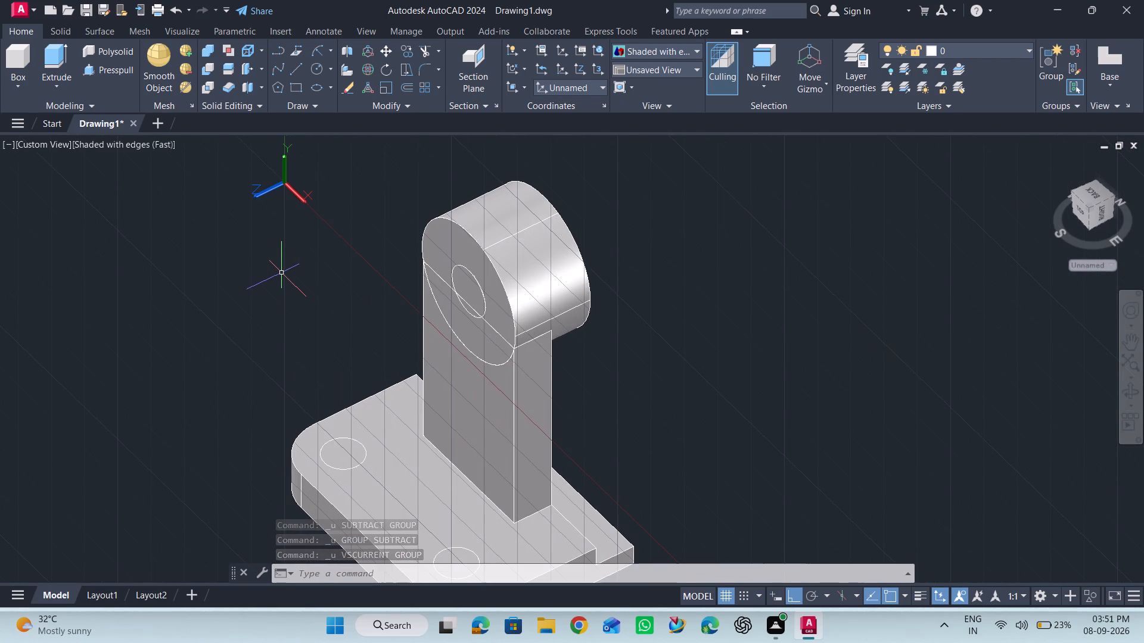
key(ctrl+z)
key(ctrl+z)
key(ctrl+z)
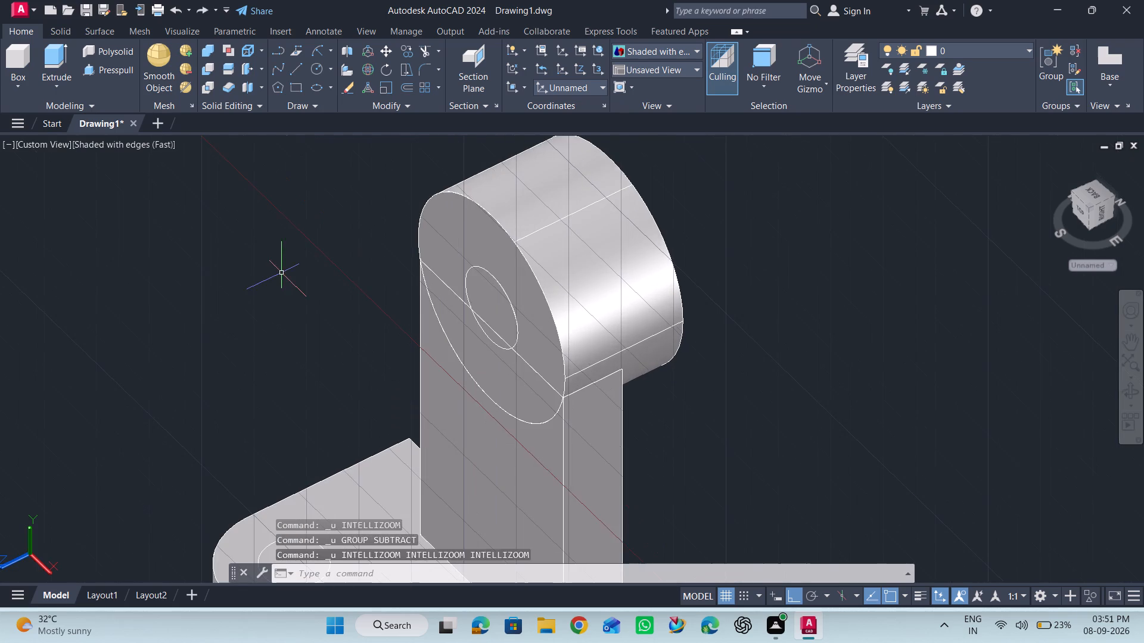
key(ctrl+z)
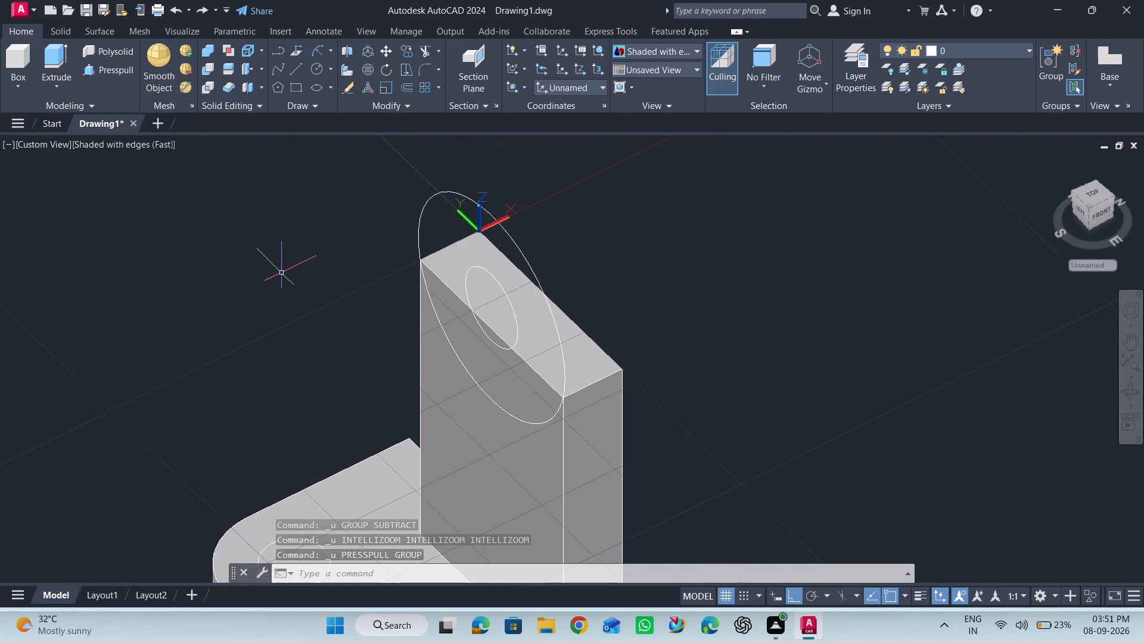
key(ctrl+z)
key(ctrl+z)
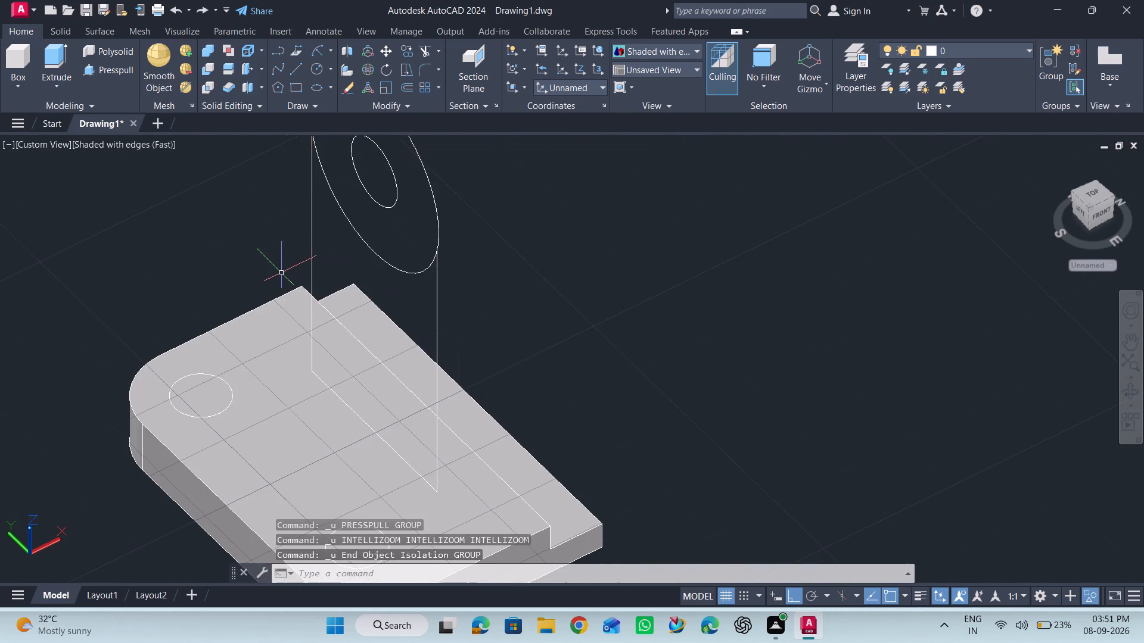
Hide the small inner circle of the boss profile above the base plate.
scroll(352, 323, down, 2)
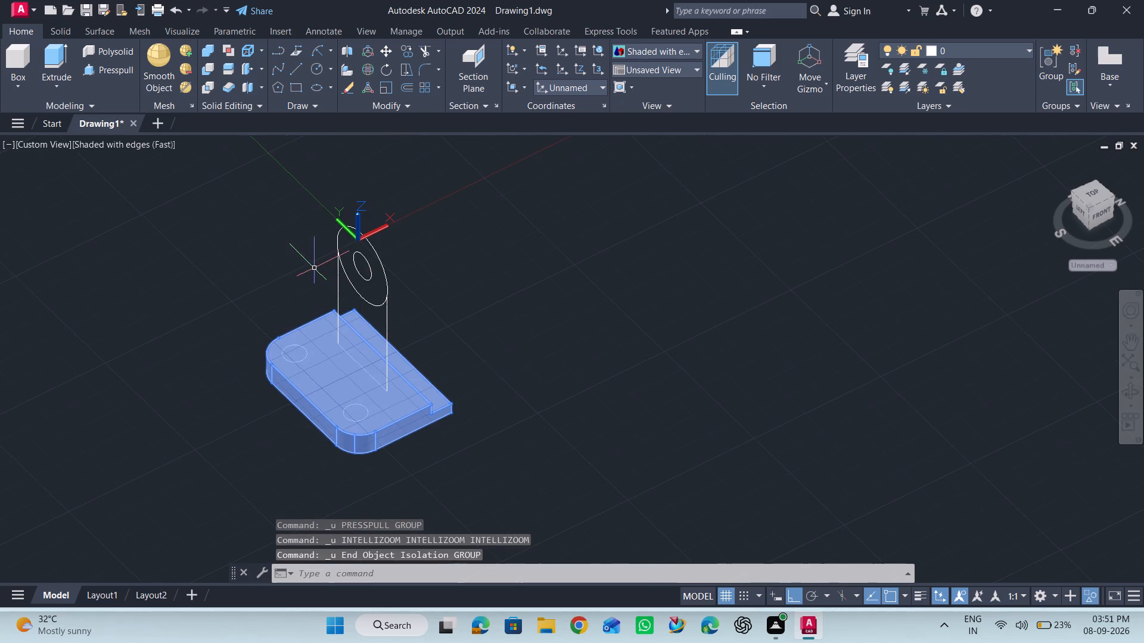
scroll(314, 267, up, 2)
click(425, 256)
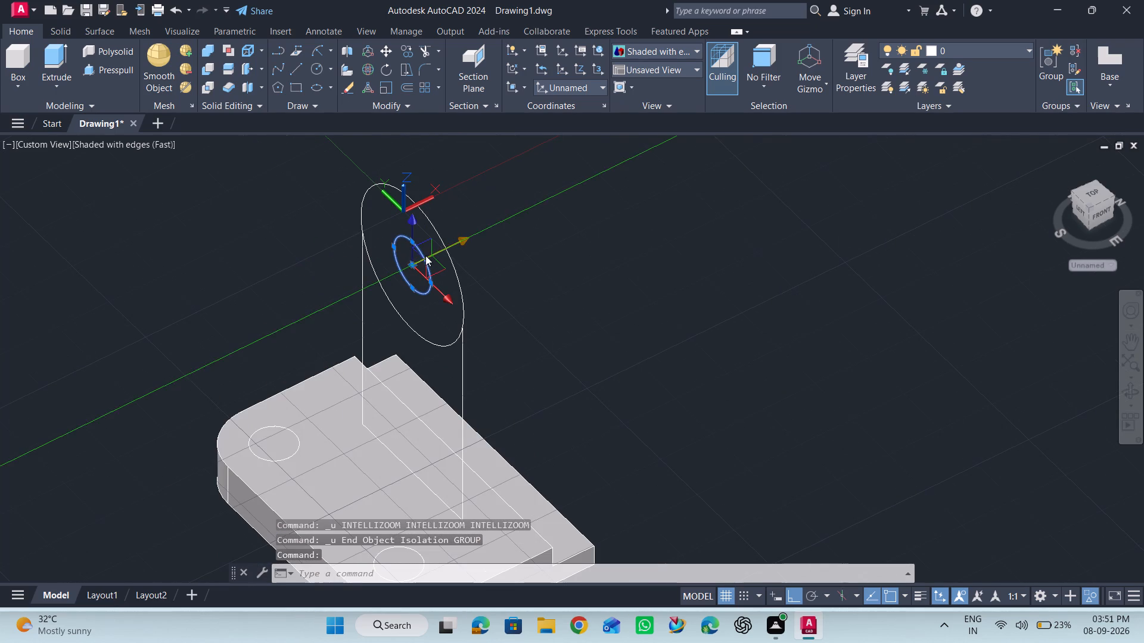
right_click(534, 273)
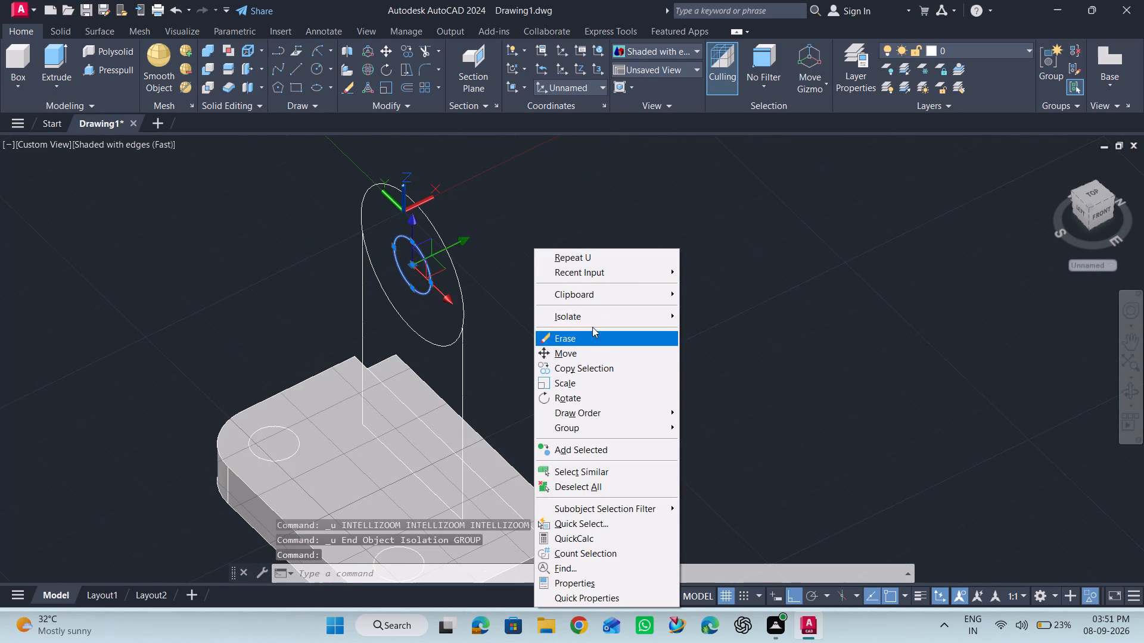
click(579, 313)
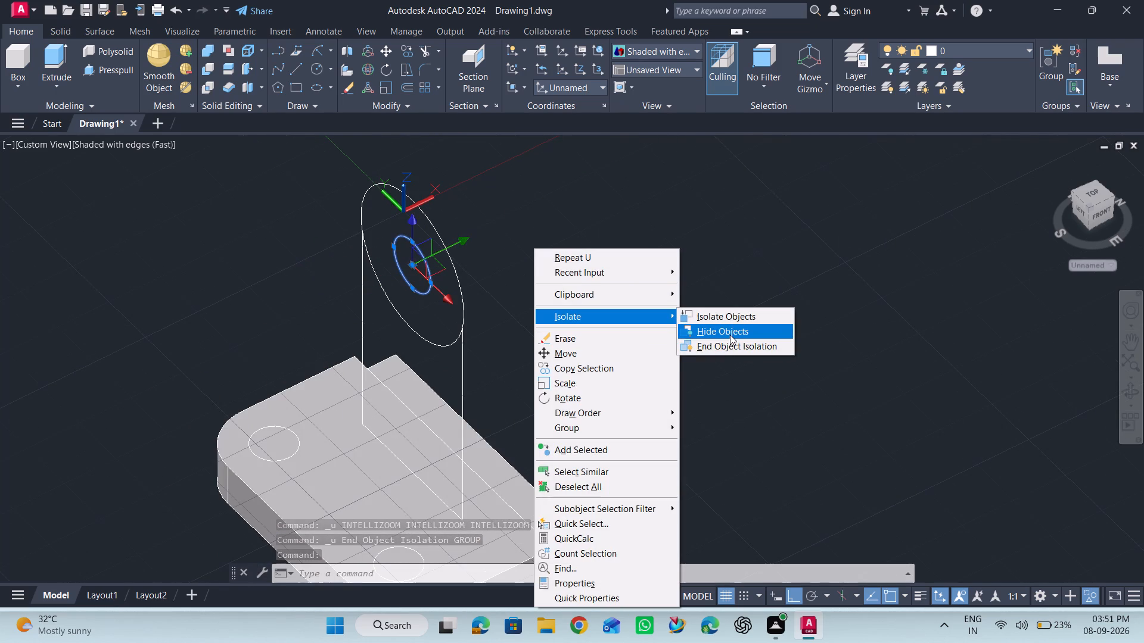
click(729, 335)
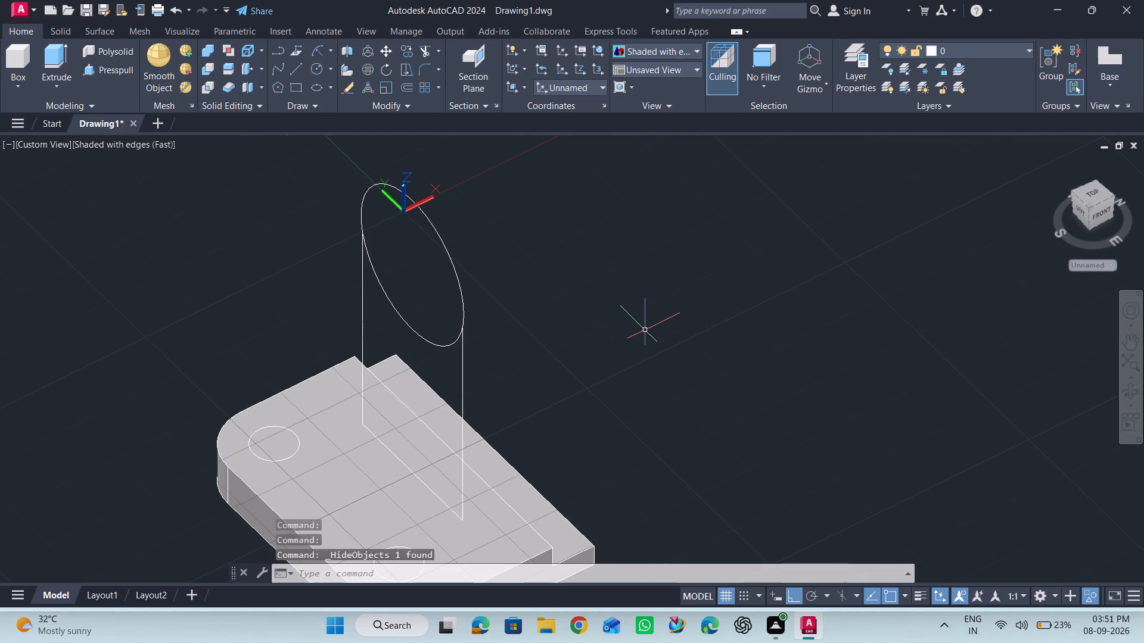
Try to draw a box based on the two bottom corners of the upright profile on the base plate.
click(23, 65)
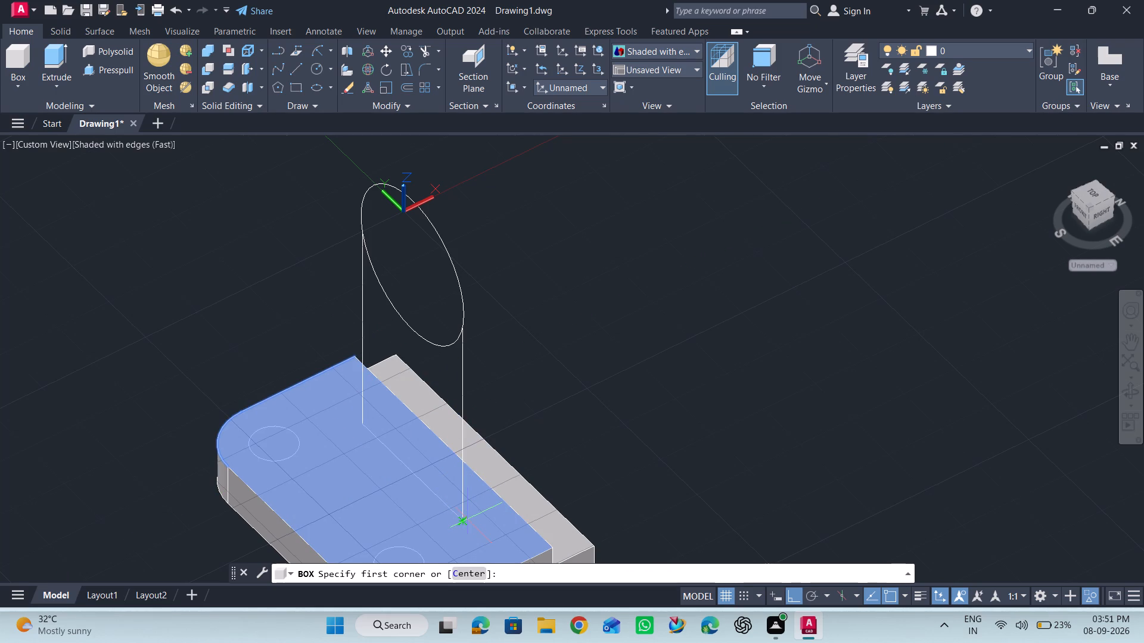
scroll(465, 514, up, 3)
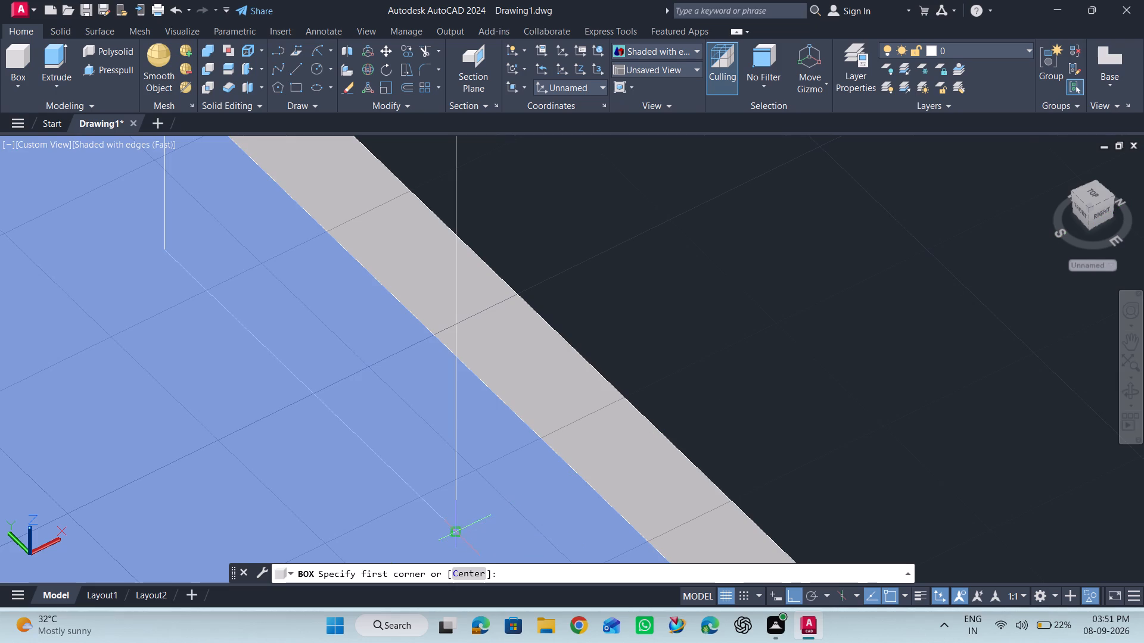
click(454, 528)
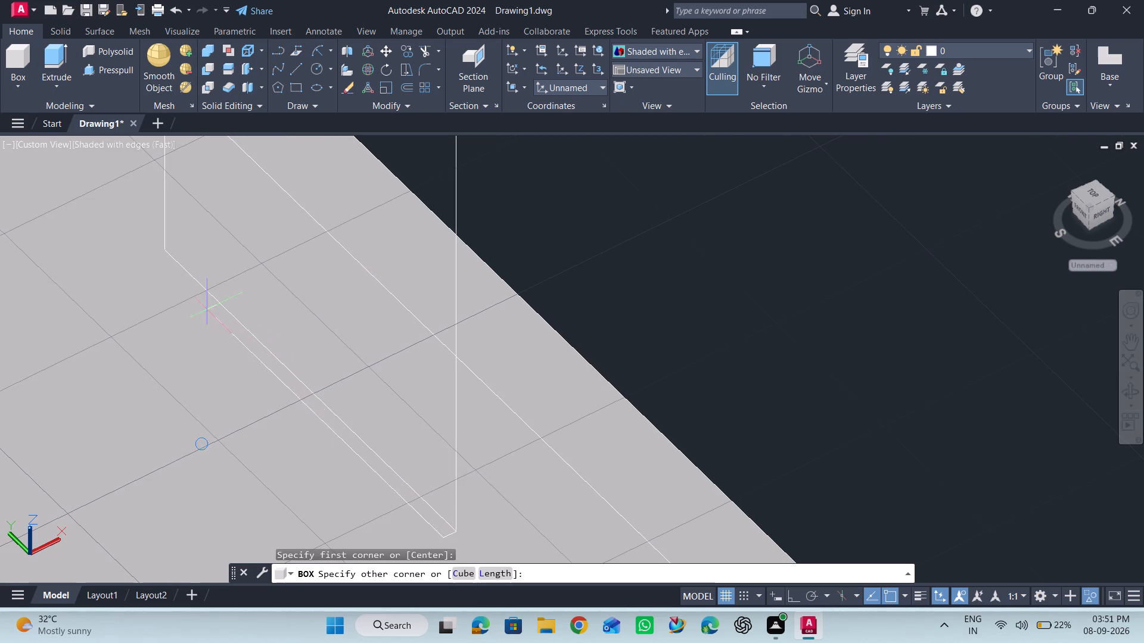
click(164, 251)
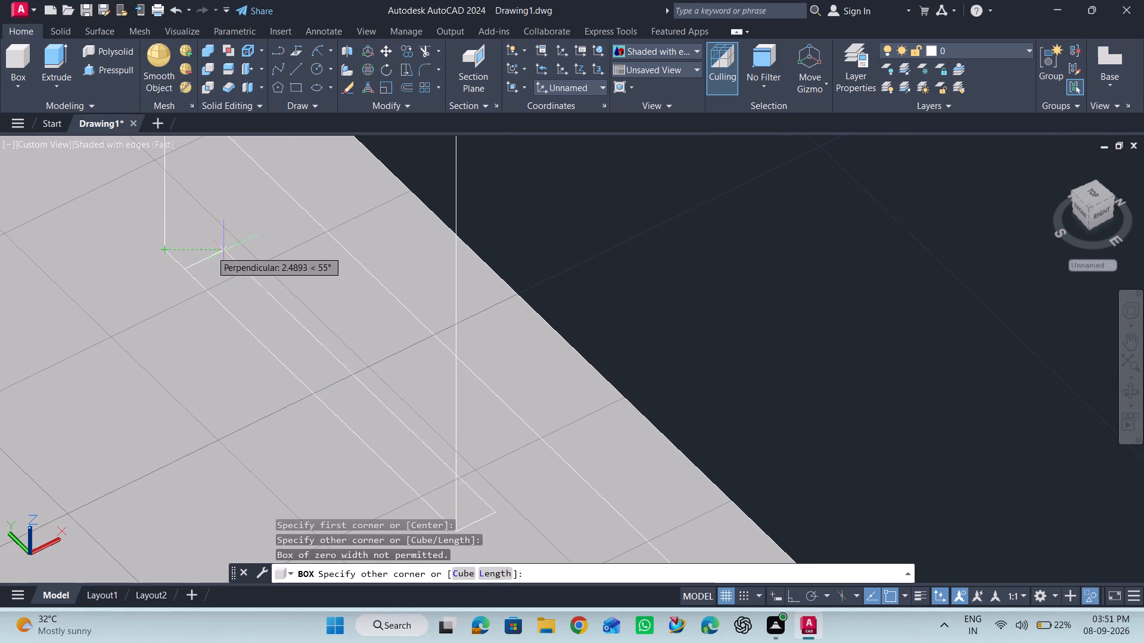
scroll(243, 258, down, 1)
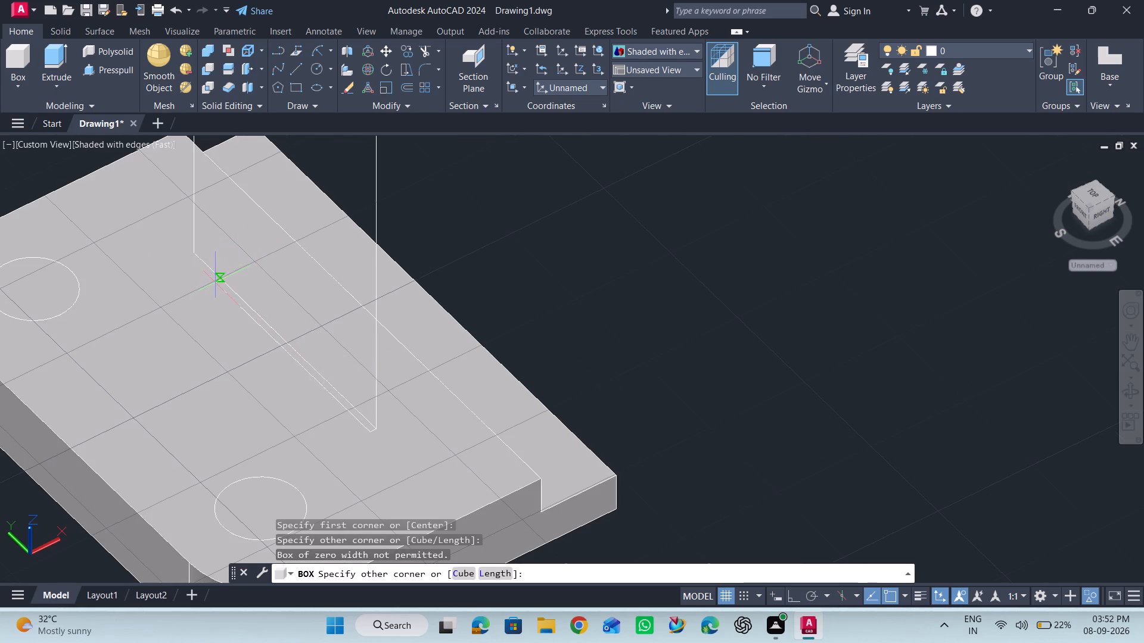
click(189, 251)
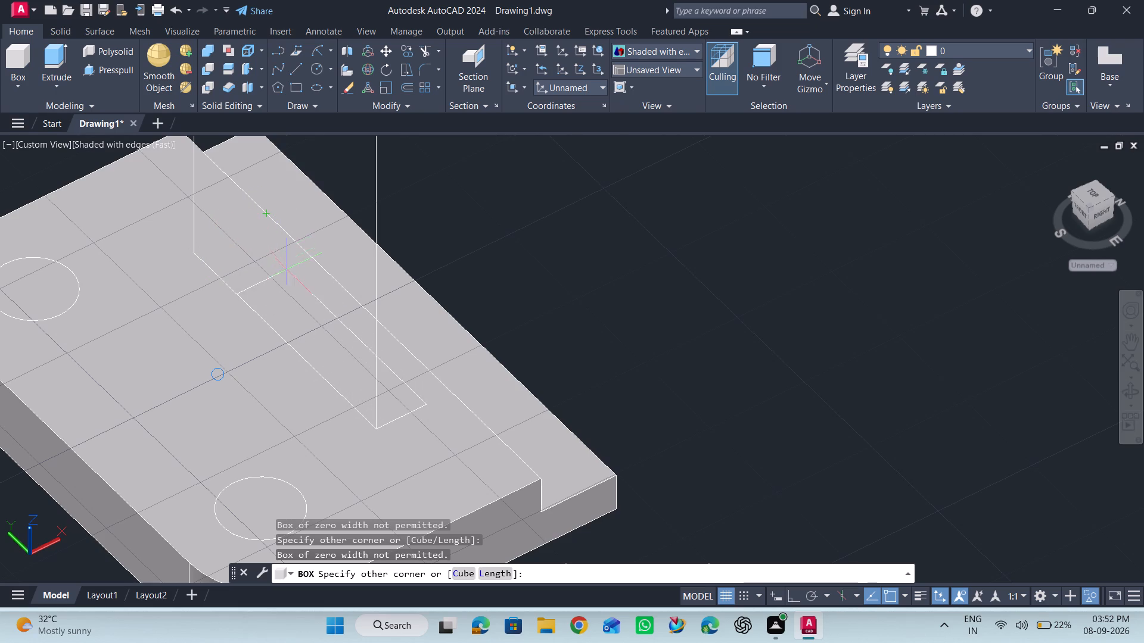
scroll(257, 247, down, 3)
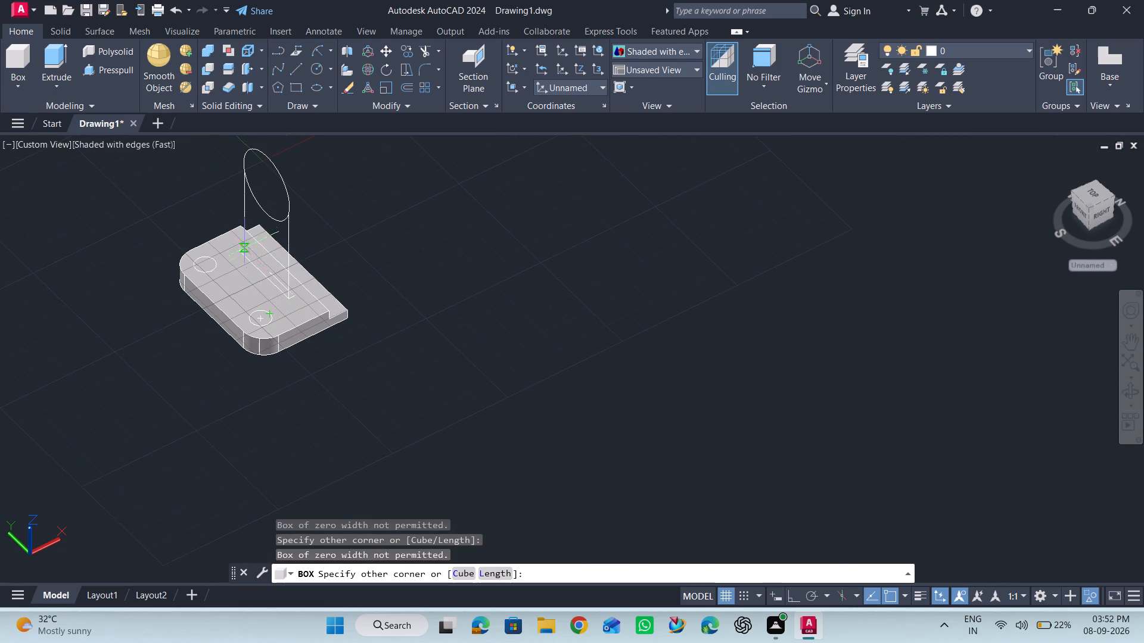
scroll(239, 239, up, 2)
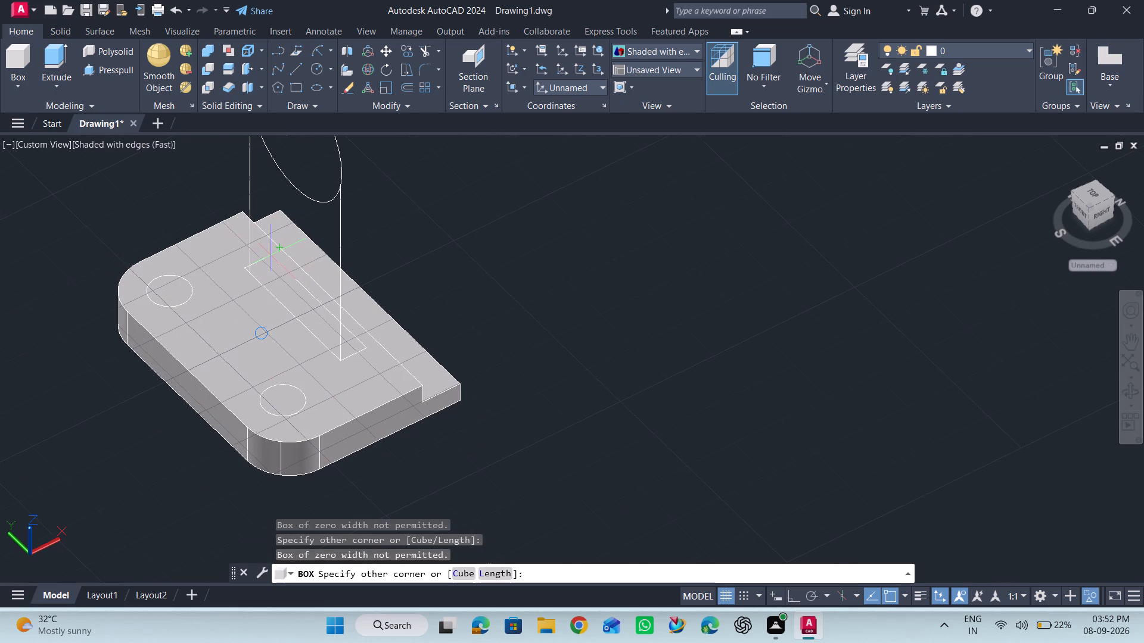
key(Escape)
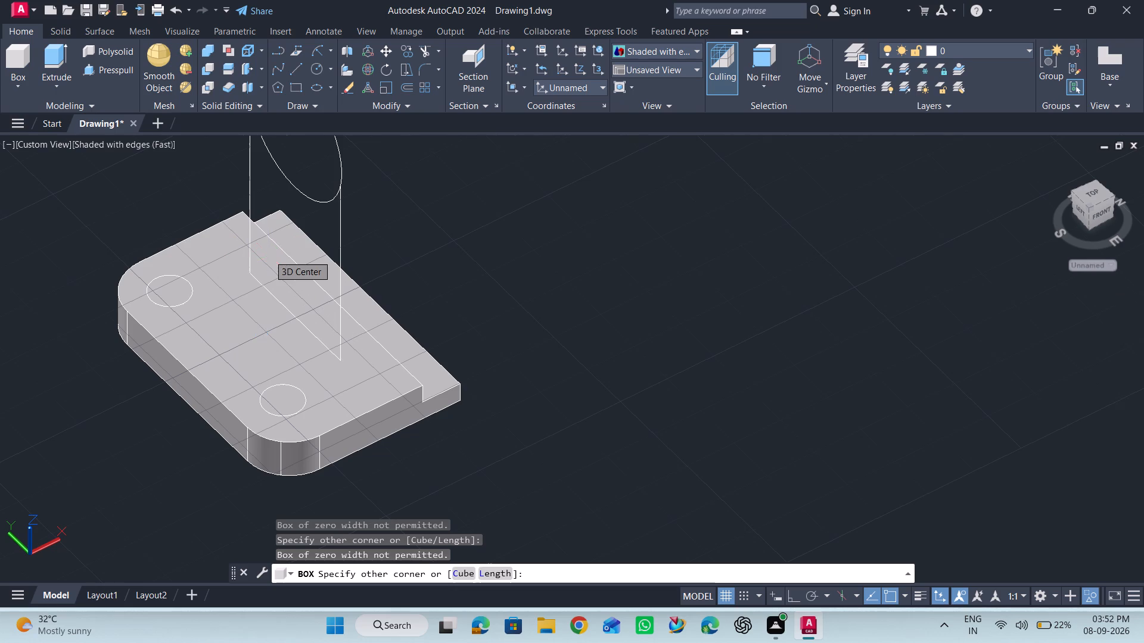
Switch the visual style to 2D Wireframe.
click(679, 48)
click(632, 86)
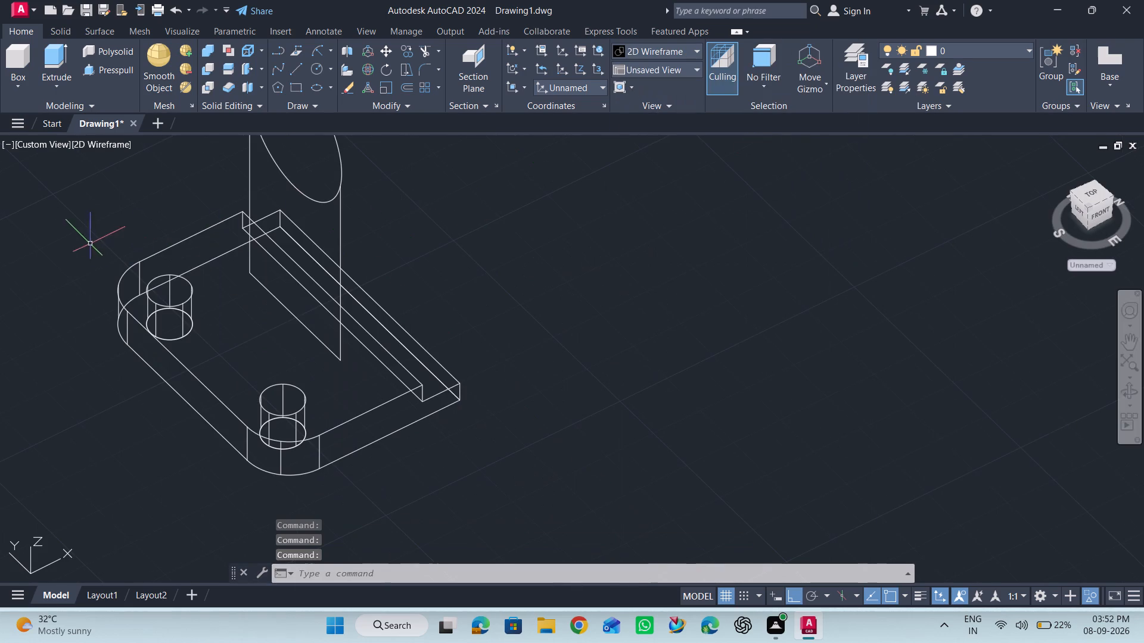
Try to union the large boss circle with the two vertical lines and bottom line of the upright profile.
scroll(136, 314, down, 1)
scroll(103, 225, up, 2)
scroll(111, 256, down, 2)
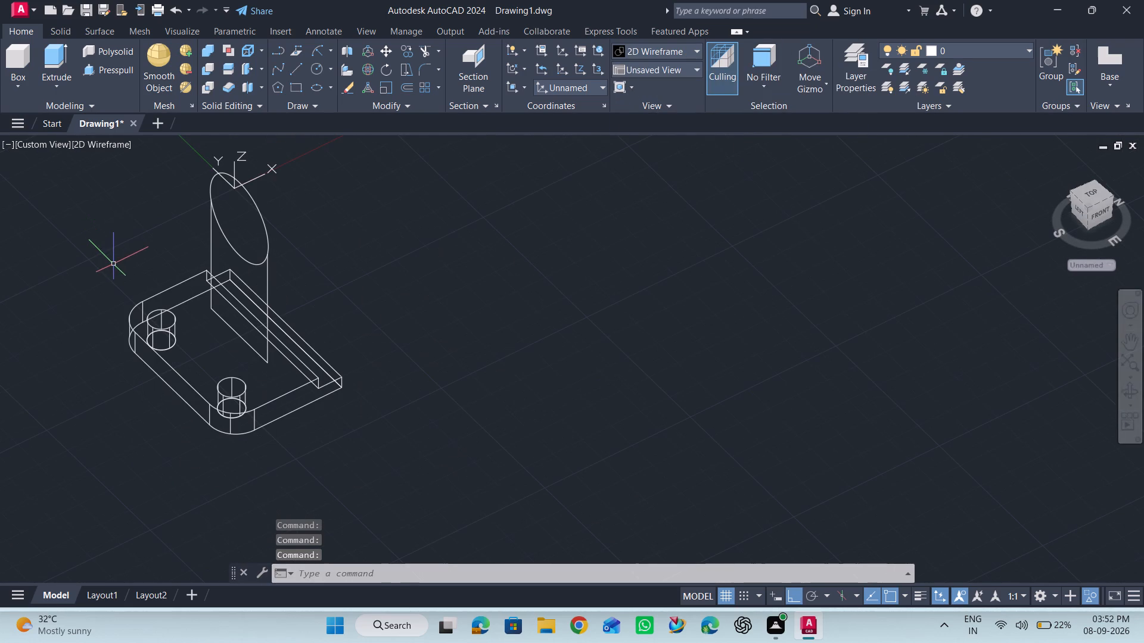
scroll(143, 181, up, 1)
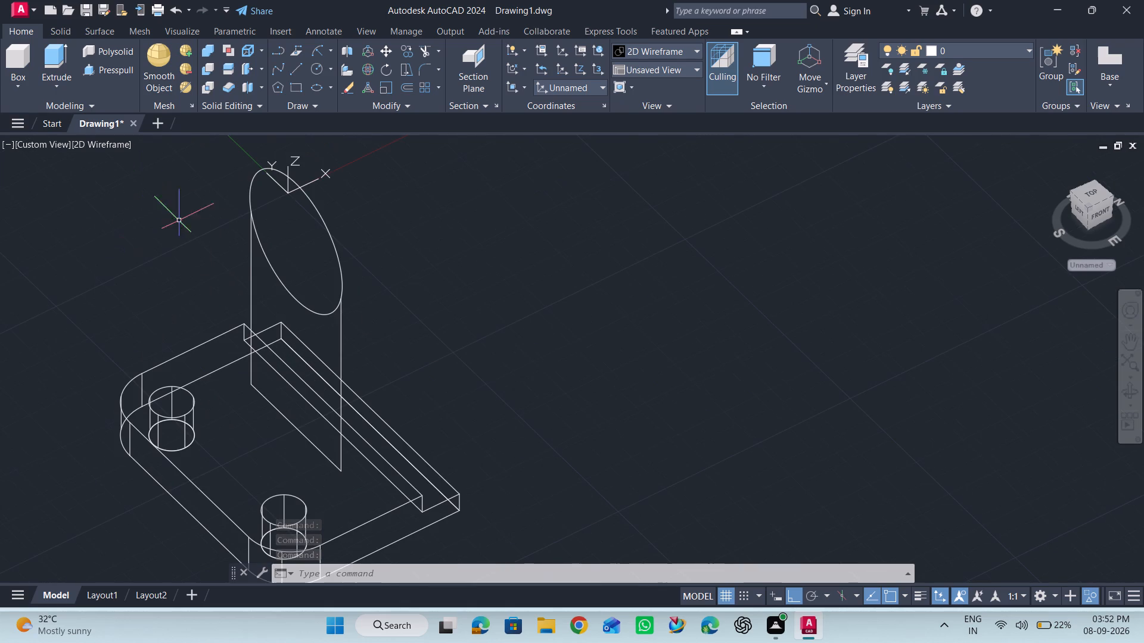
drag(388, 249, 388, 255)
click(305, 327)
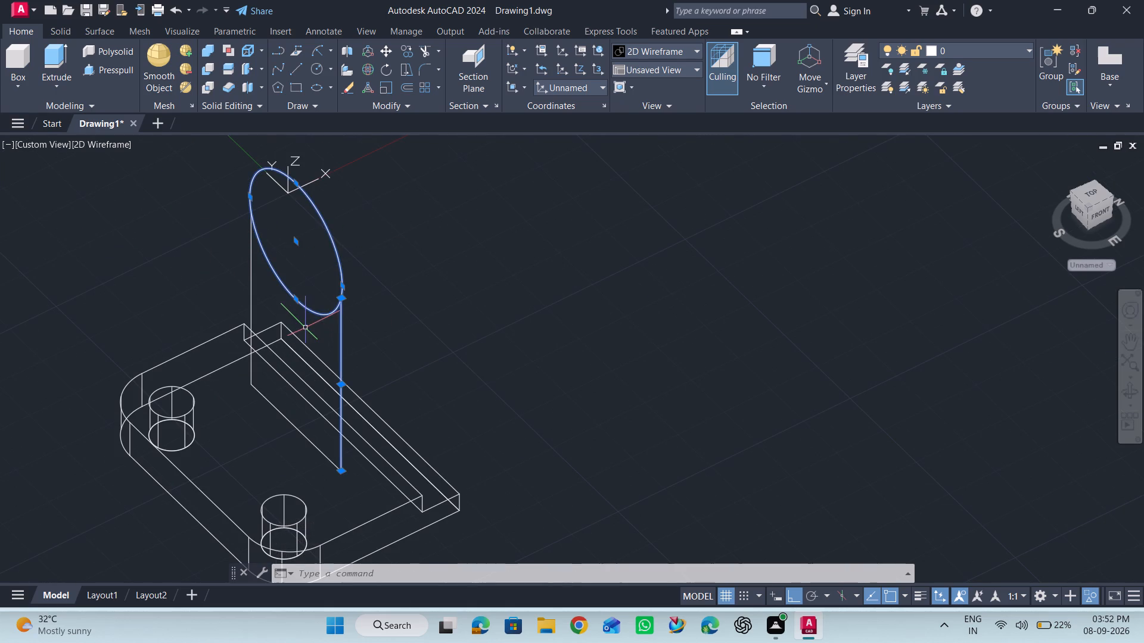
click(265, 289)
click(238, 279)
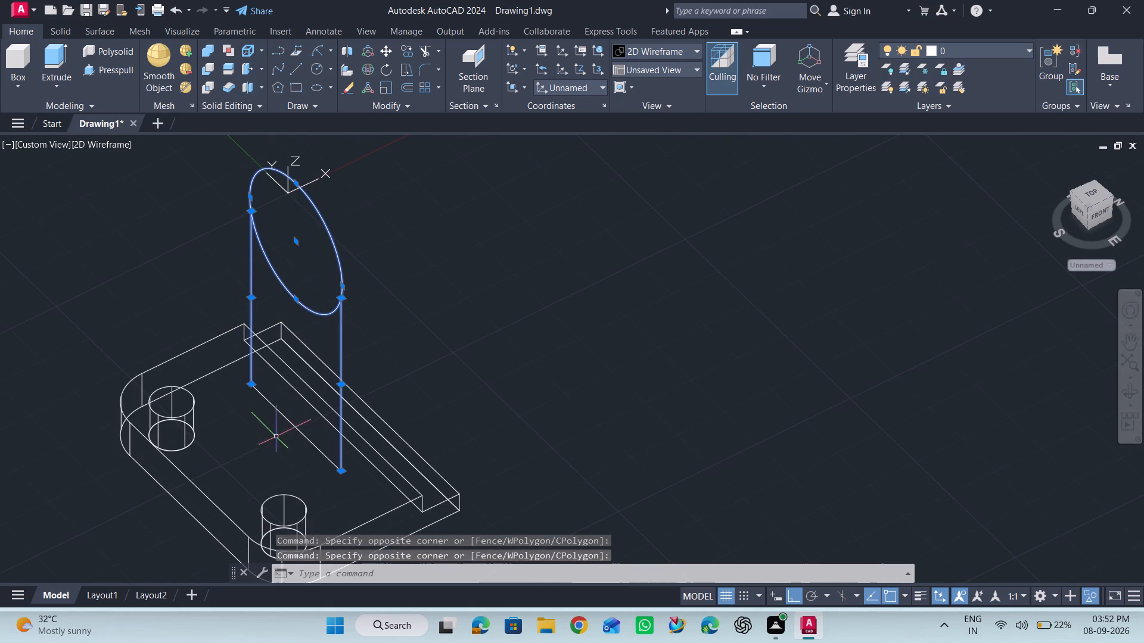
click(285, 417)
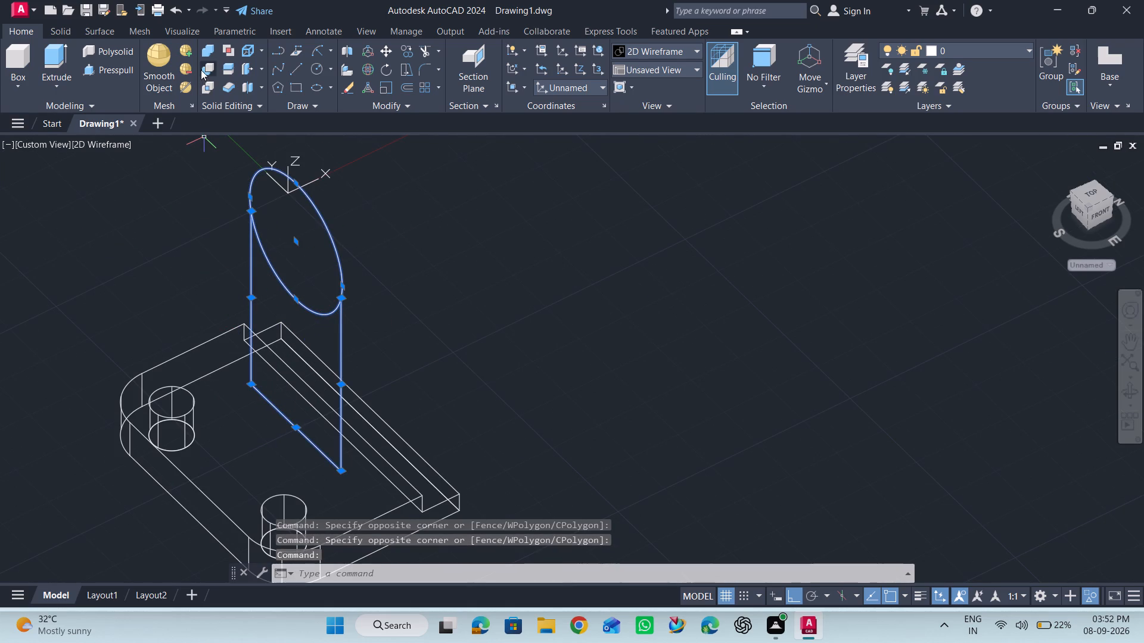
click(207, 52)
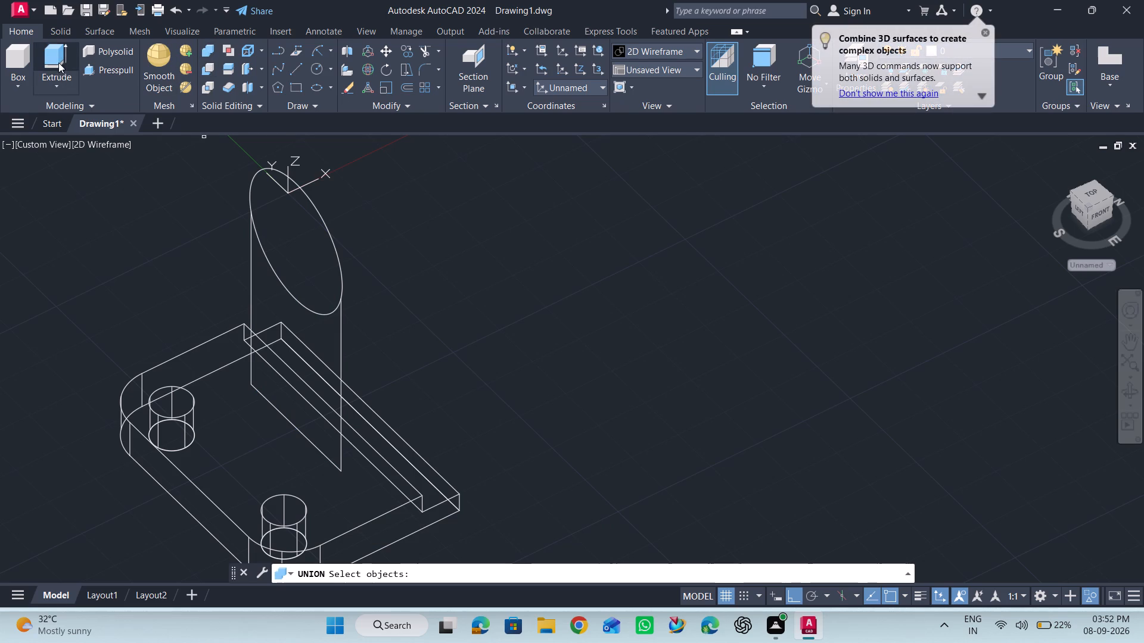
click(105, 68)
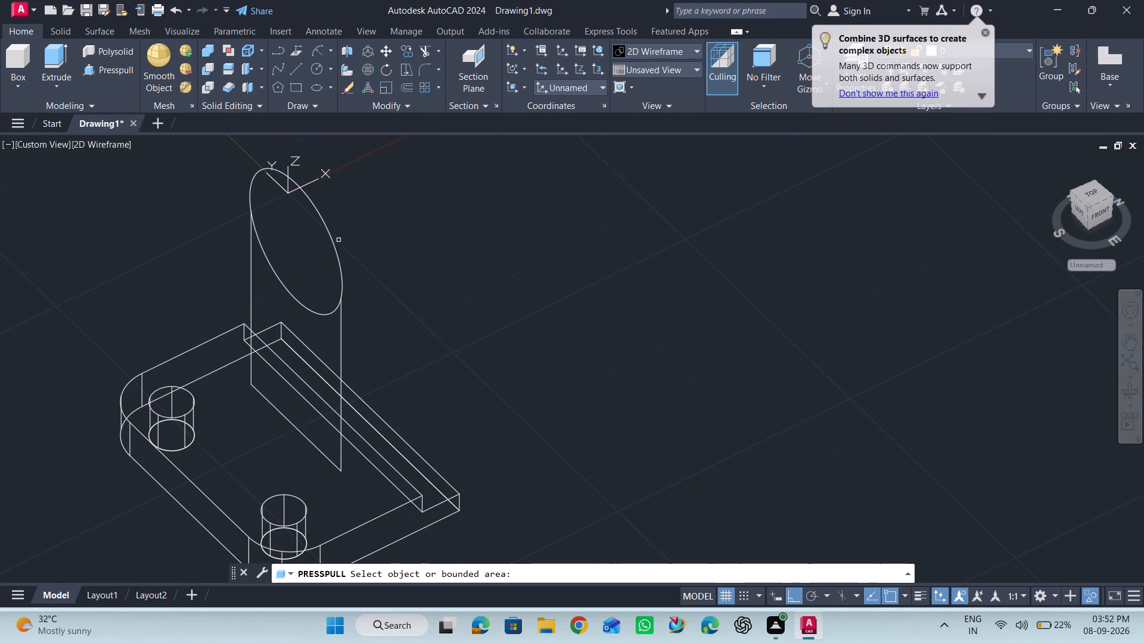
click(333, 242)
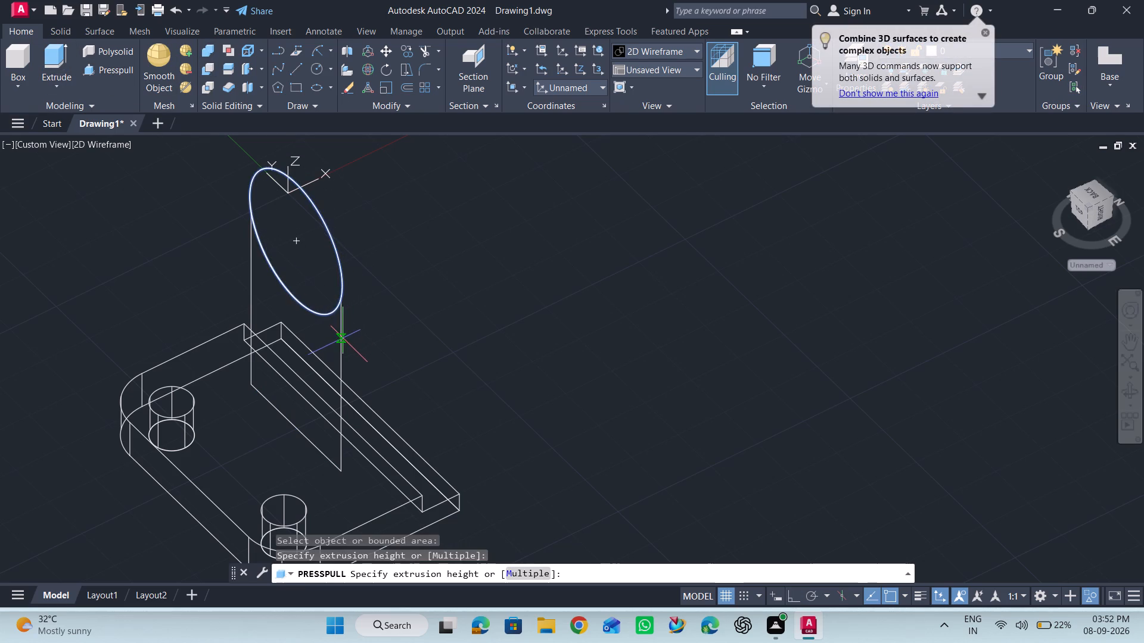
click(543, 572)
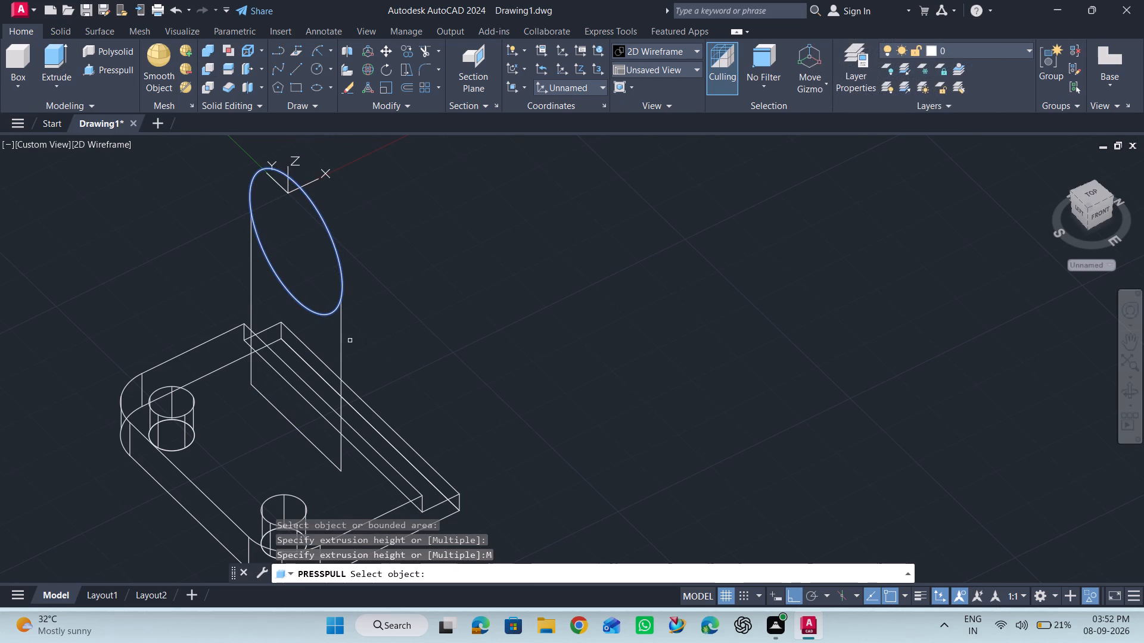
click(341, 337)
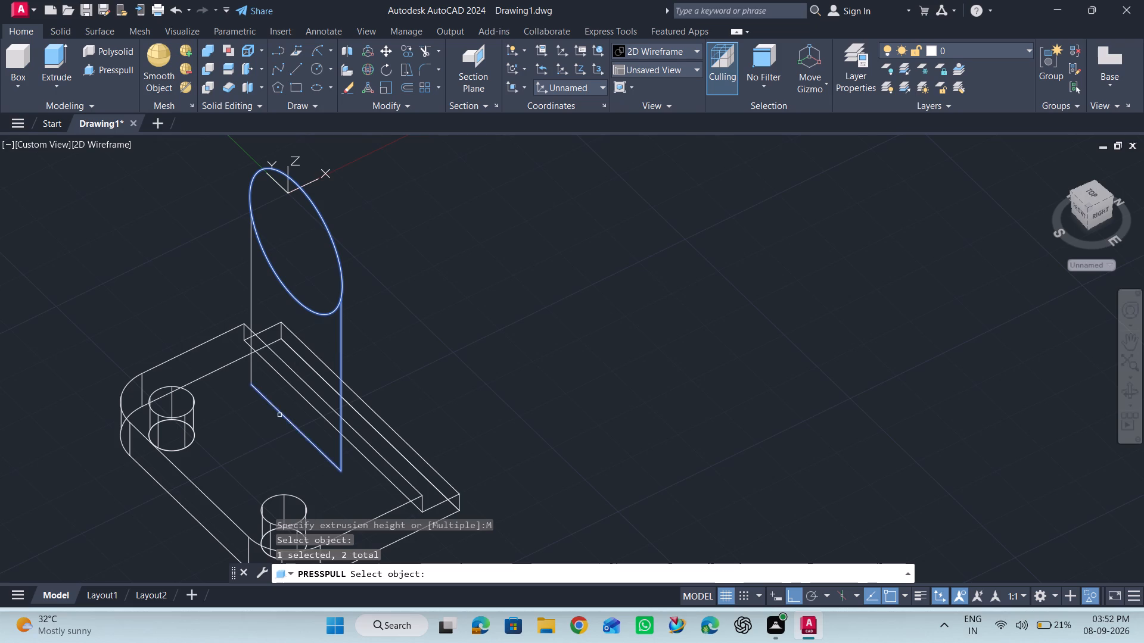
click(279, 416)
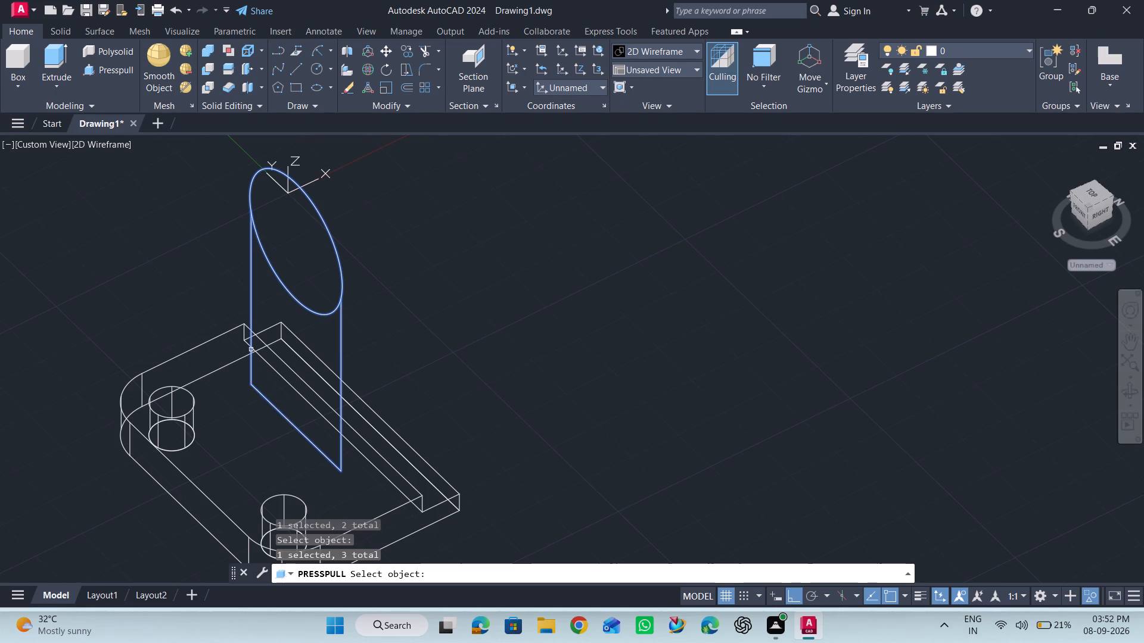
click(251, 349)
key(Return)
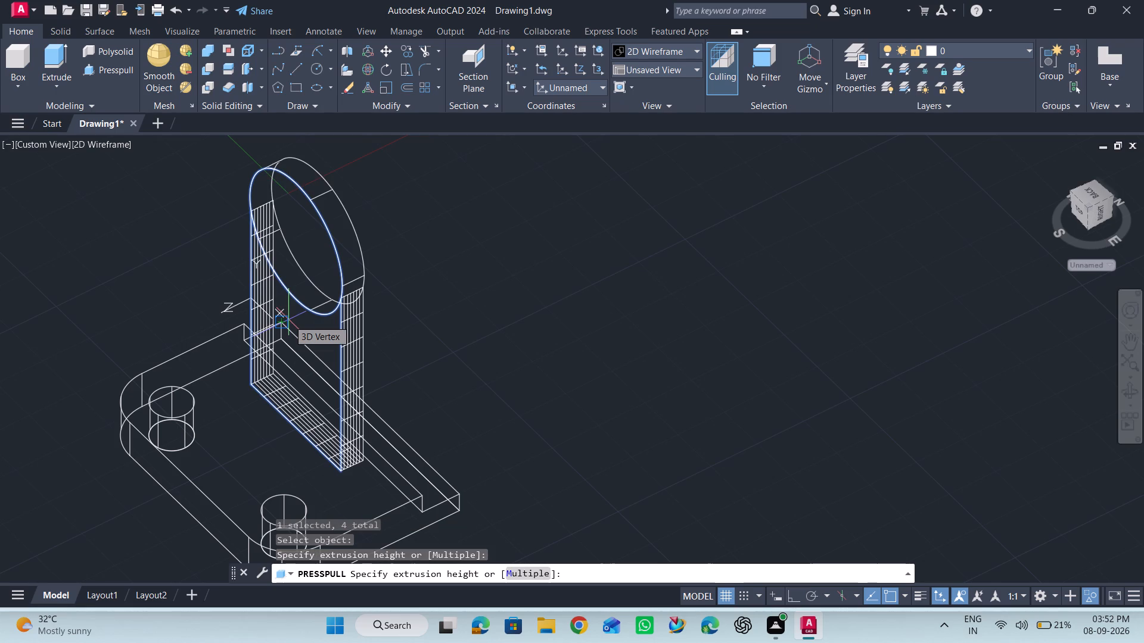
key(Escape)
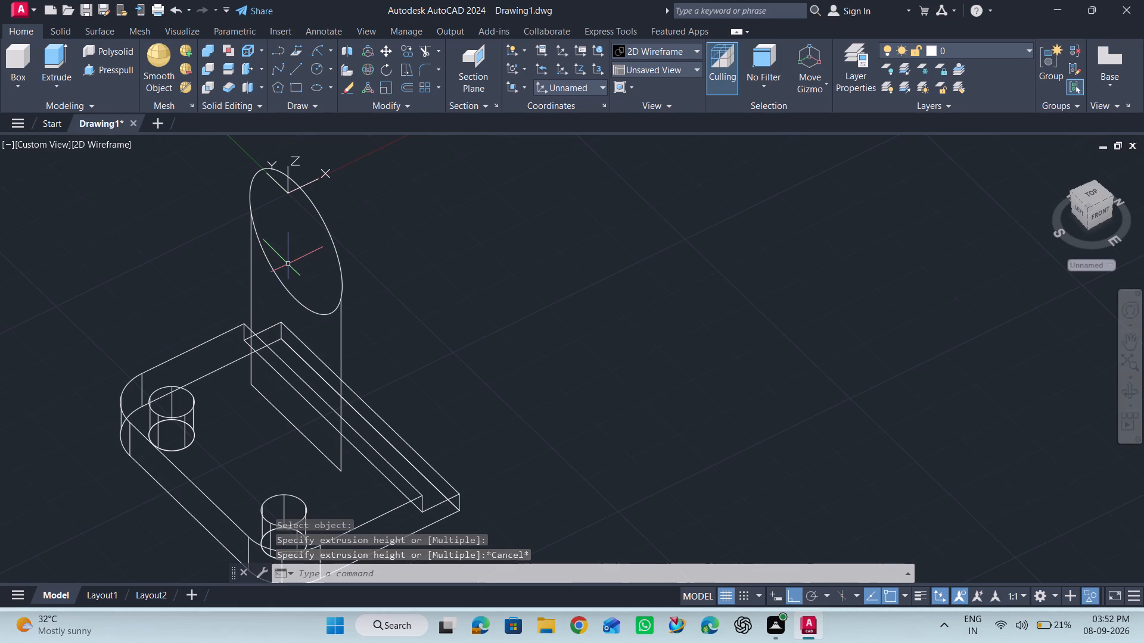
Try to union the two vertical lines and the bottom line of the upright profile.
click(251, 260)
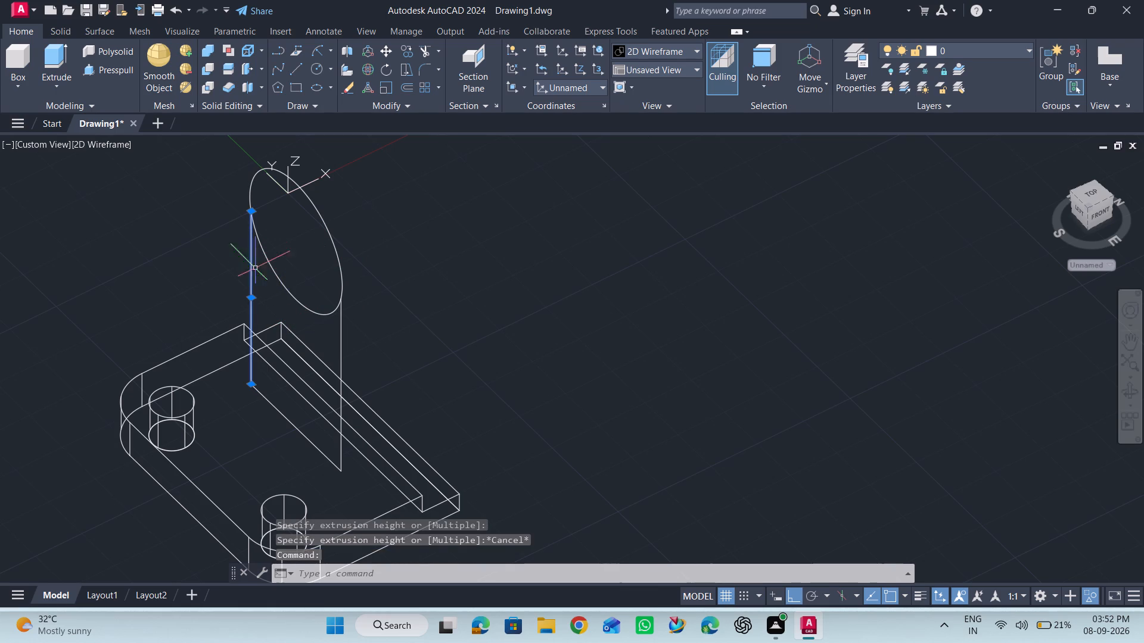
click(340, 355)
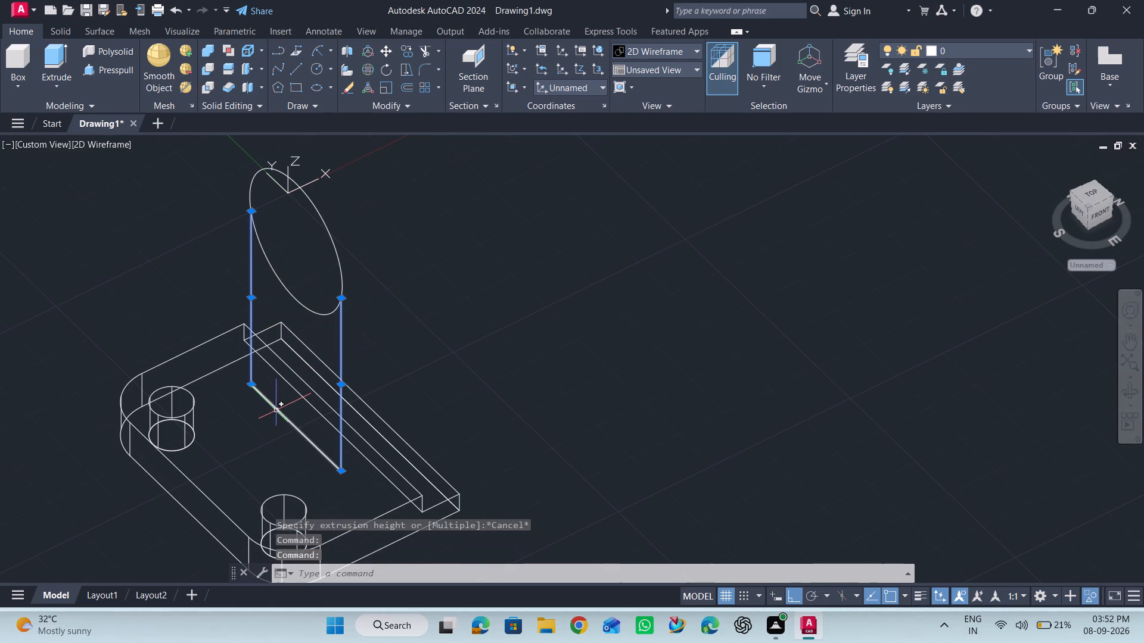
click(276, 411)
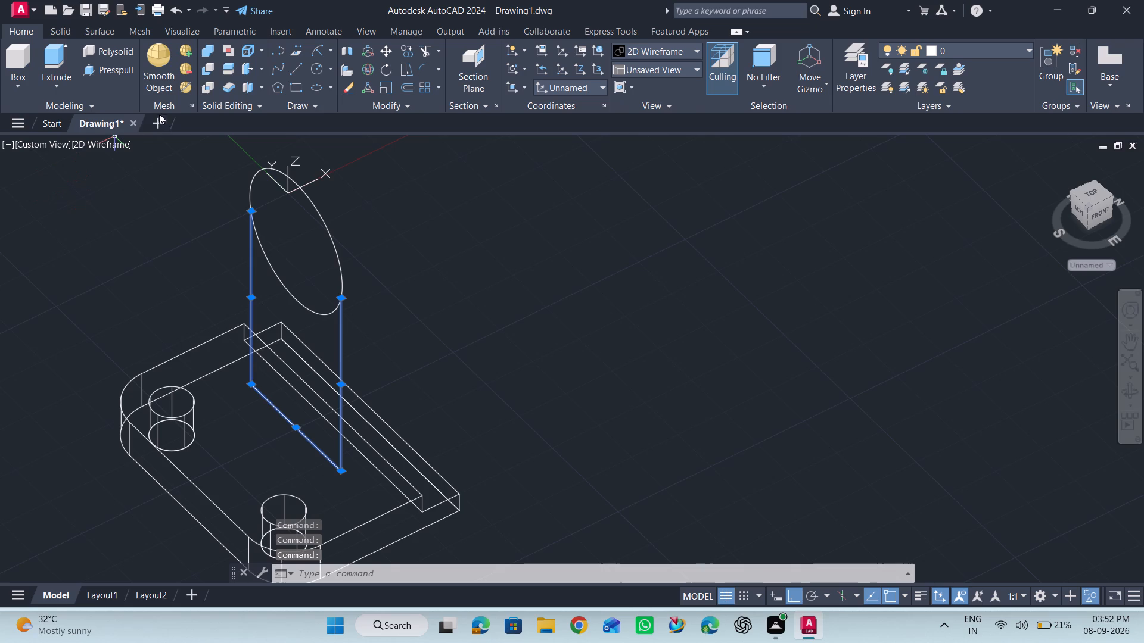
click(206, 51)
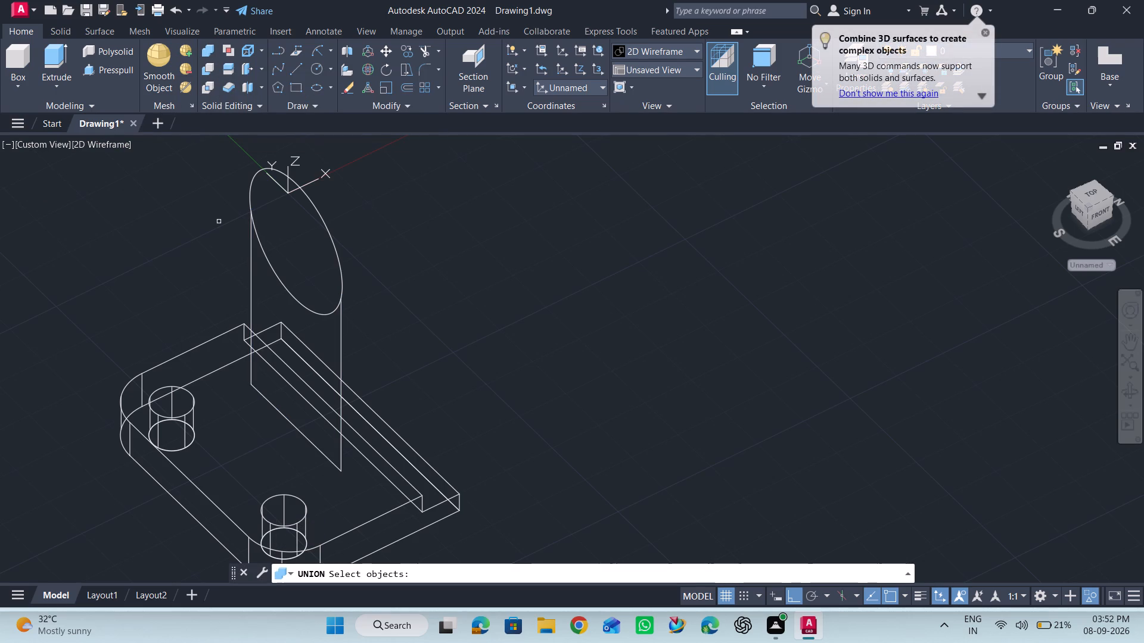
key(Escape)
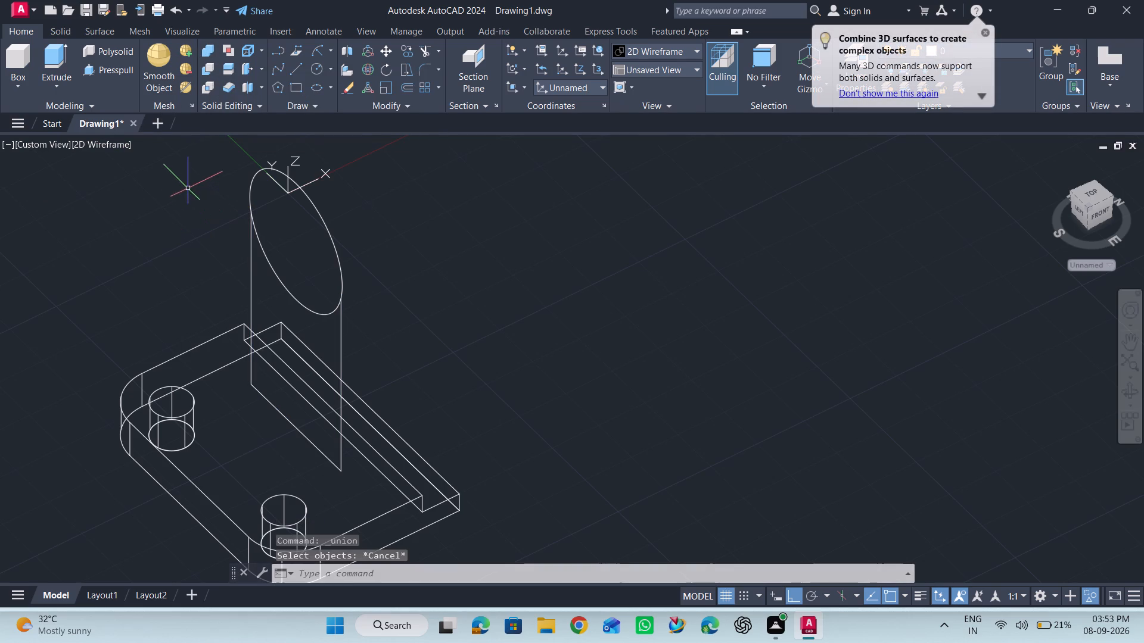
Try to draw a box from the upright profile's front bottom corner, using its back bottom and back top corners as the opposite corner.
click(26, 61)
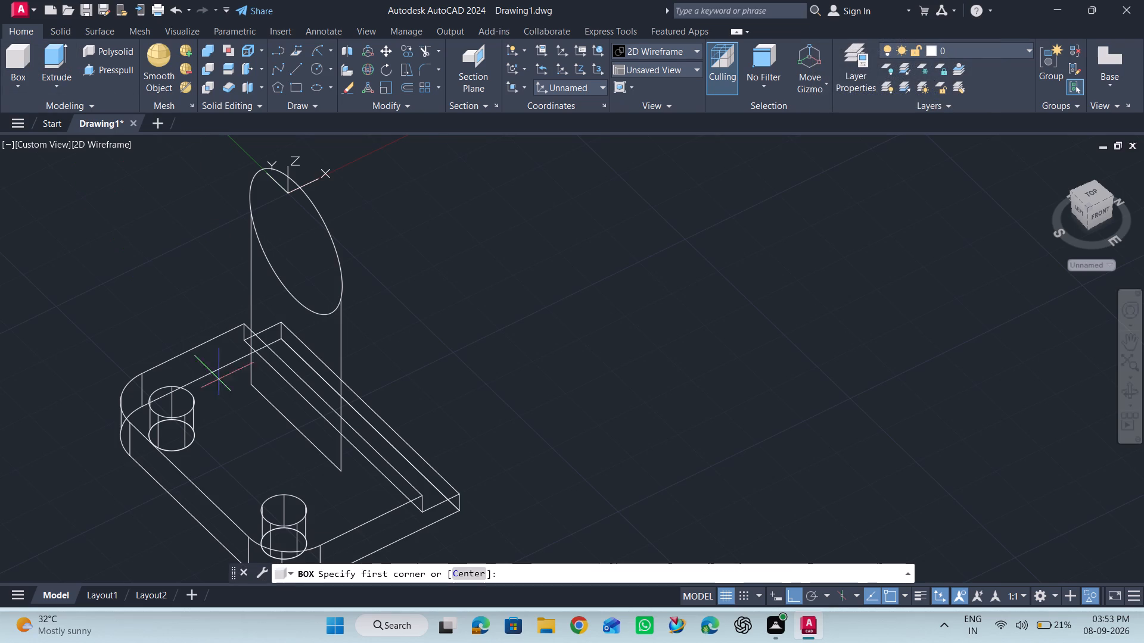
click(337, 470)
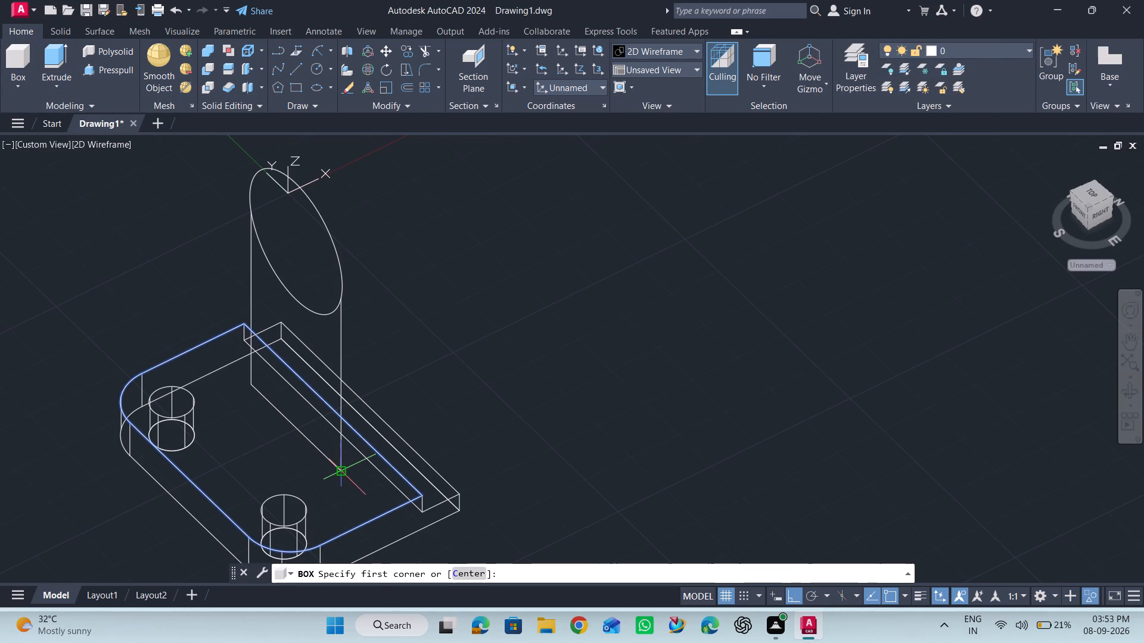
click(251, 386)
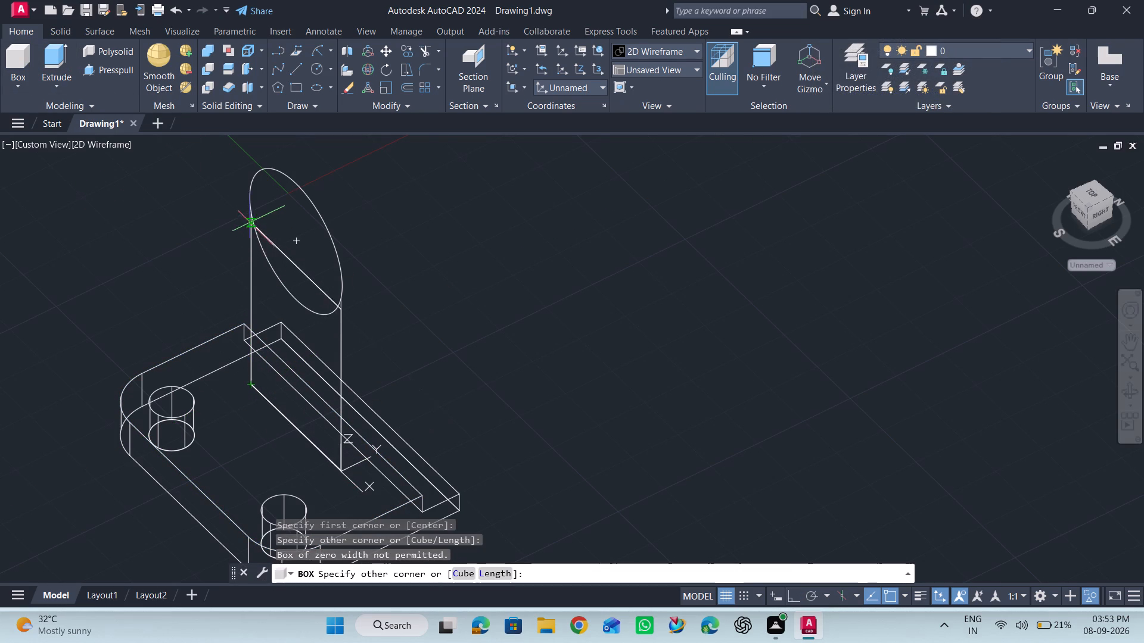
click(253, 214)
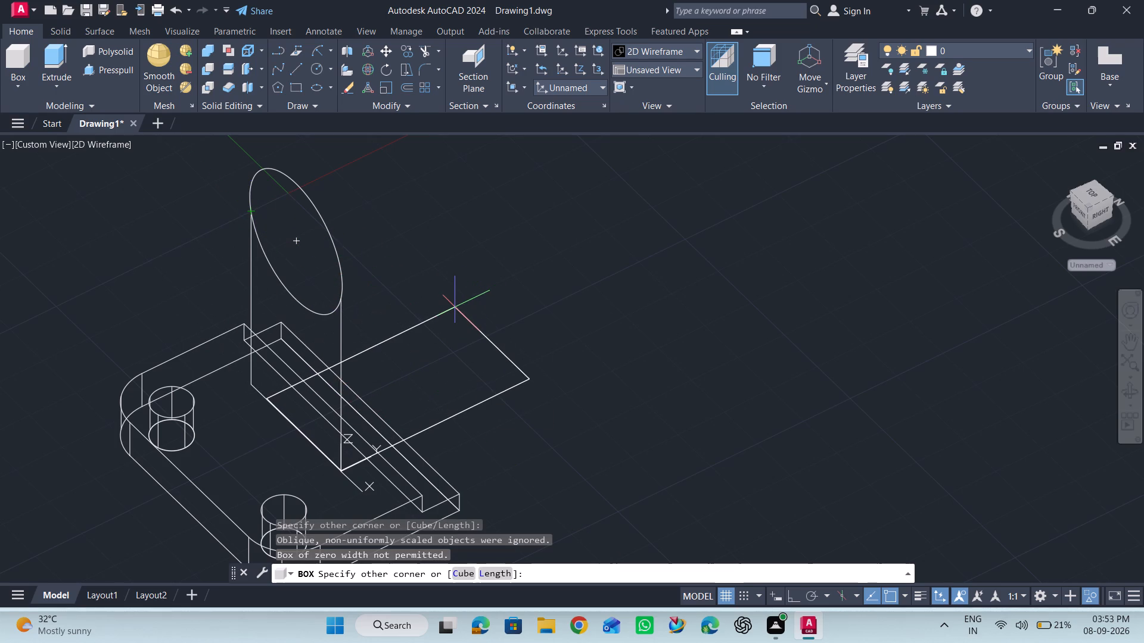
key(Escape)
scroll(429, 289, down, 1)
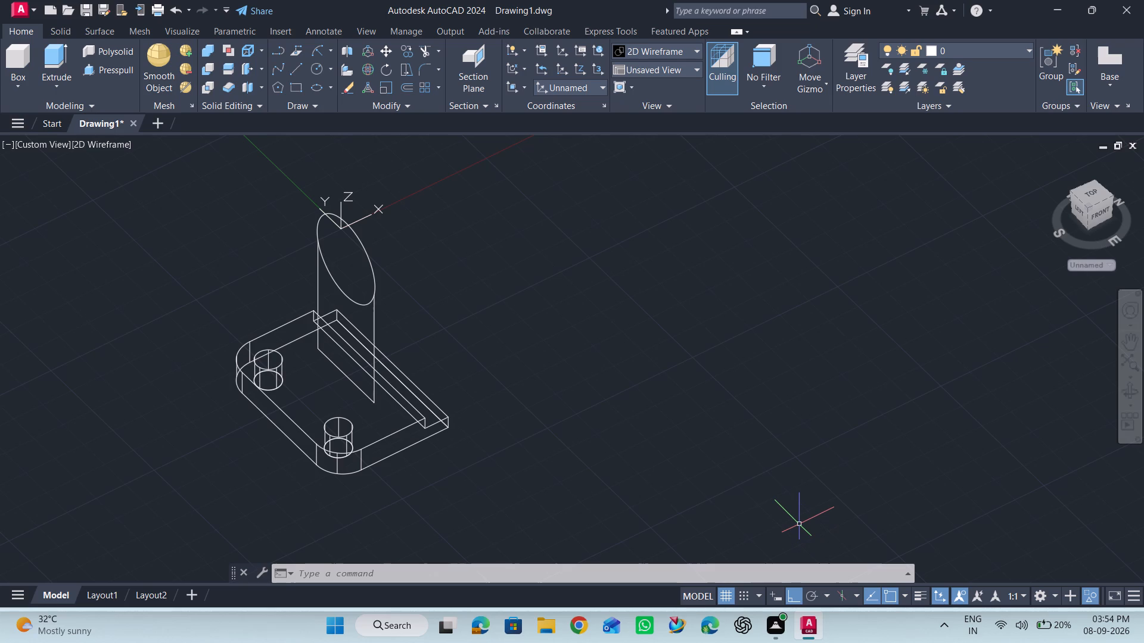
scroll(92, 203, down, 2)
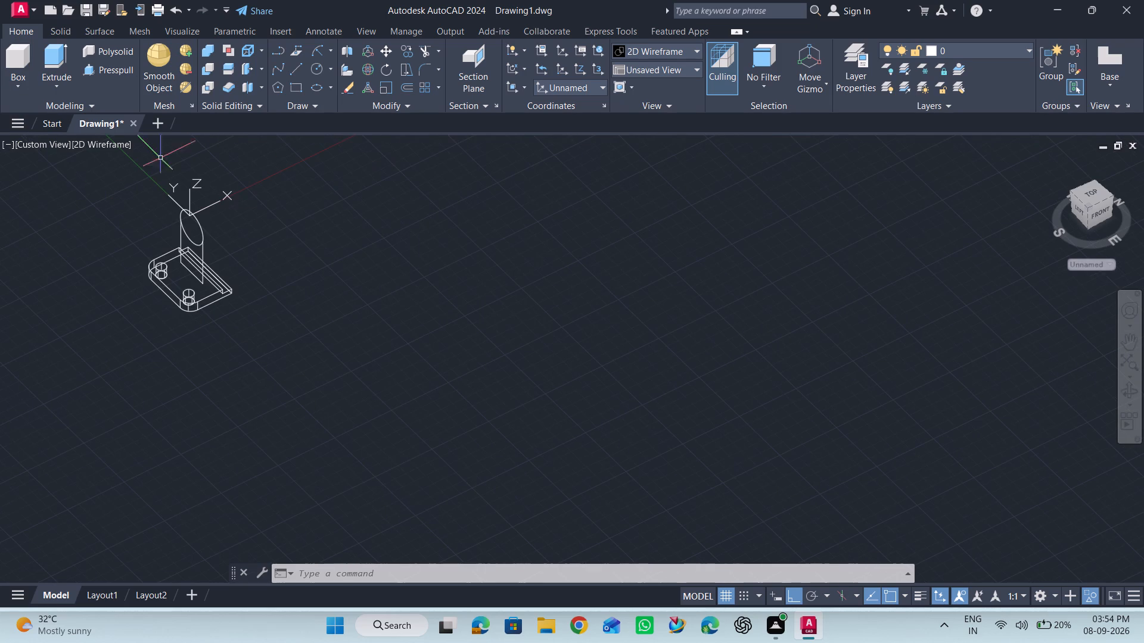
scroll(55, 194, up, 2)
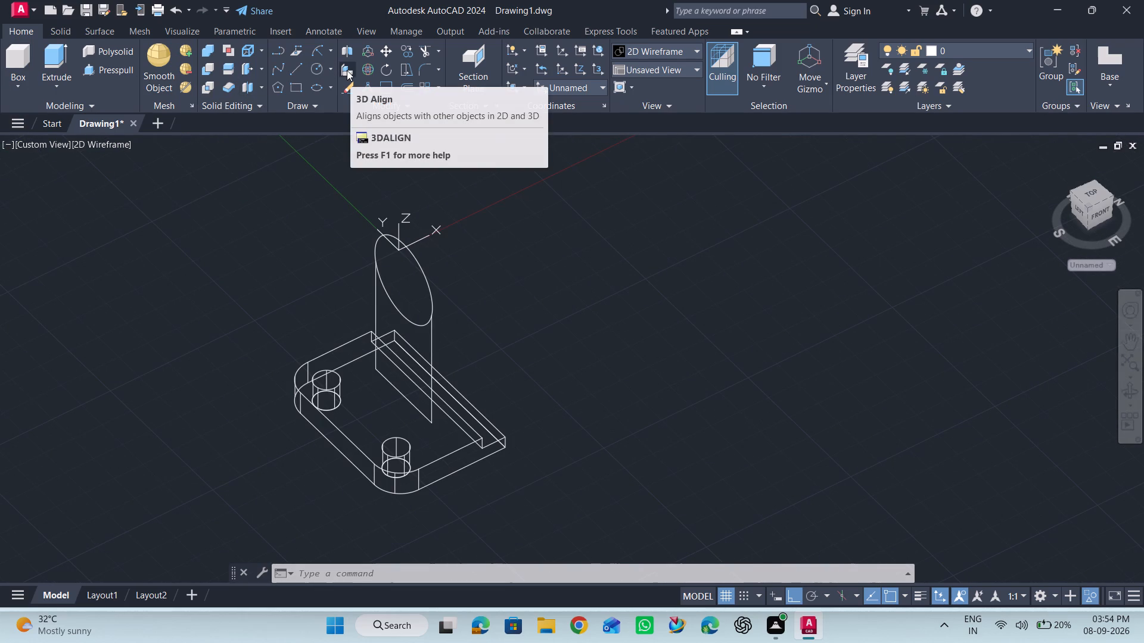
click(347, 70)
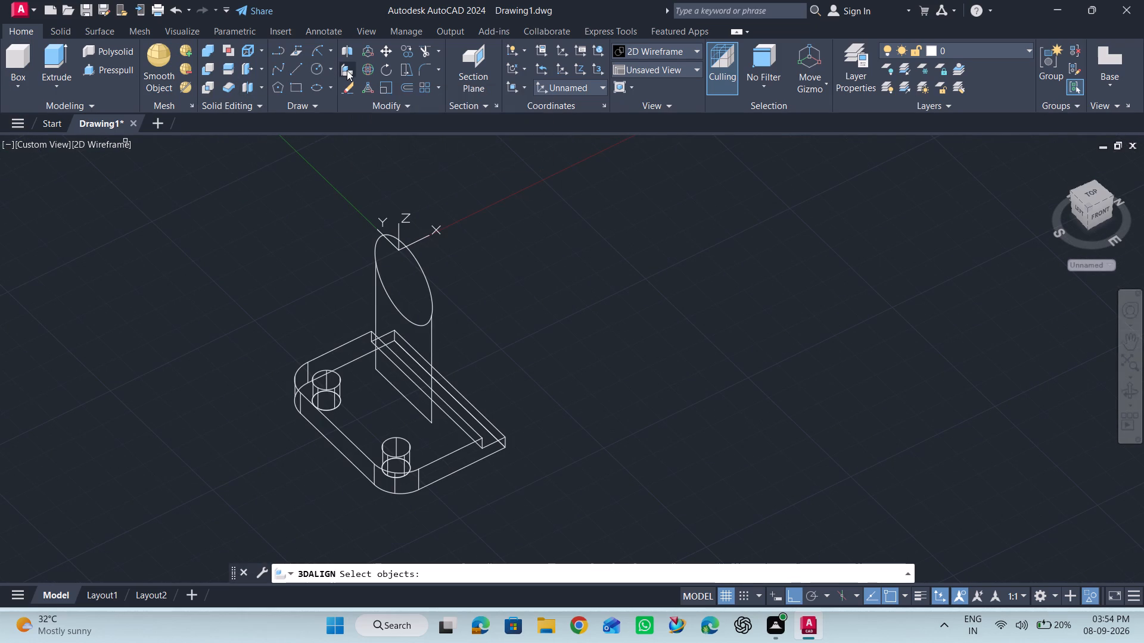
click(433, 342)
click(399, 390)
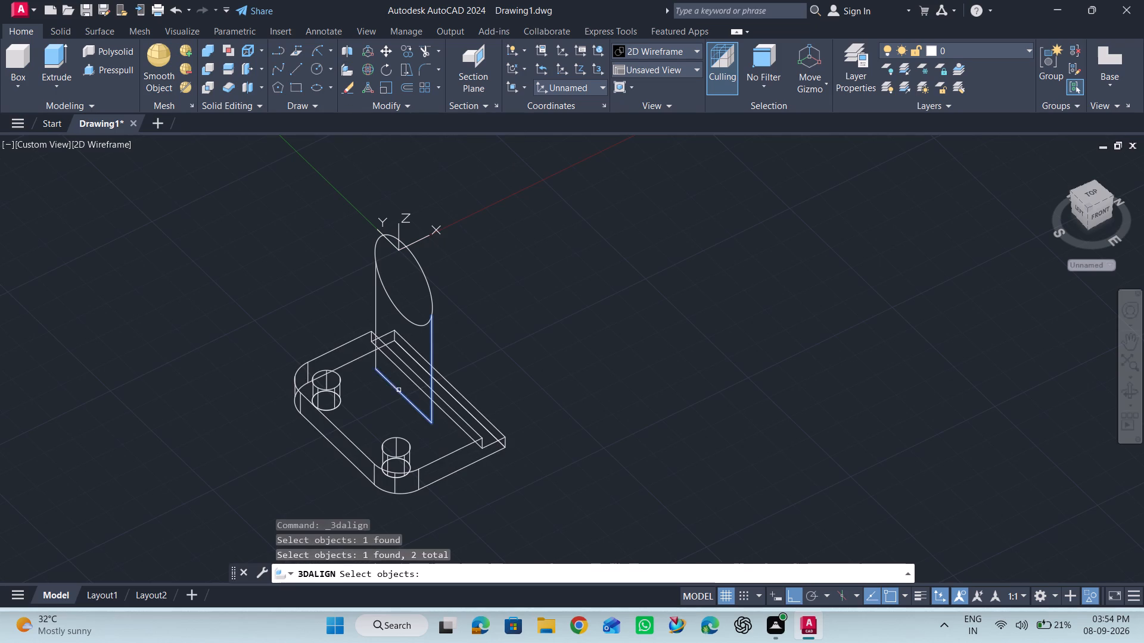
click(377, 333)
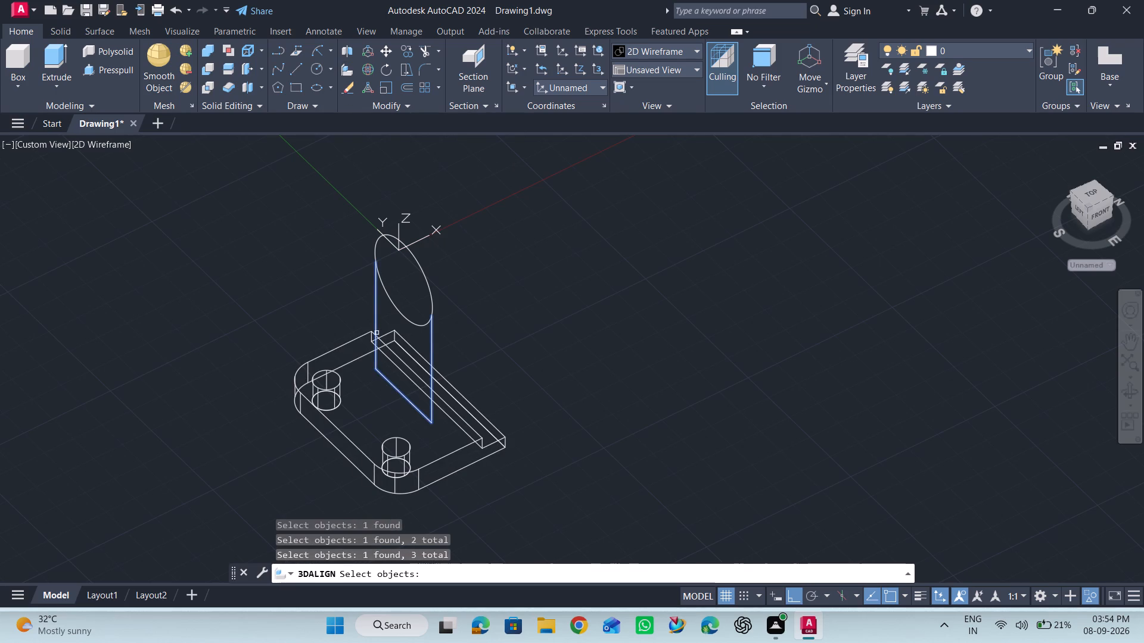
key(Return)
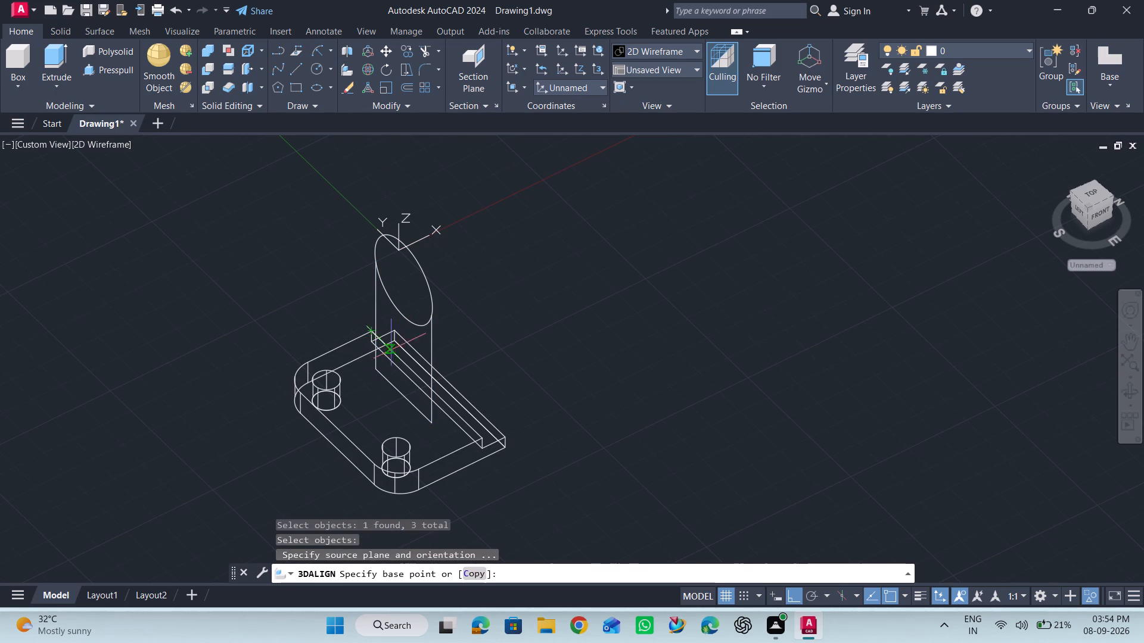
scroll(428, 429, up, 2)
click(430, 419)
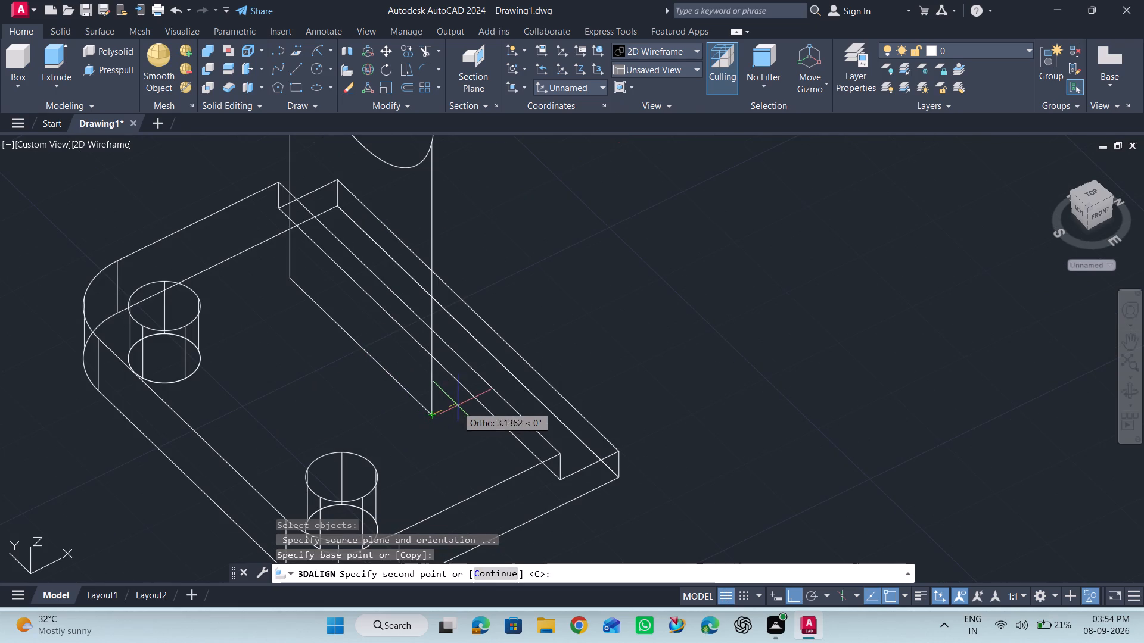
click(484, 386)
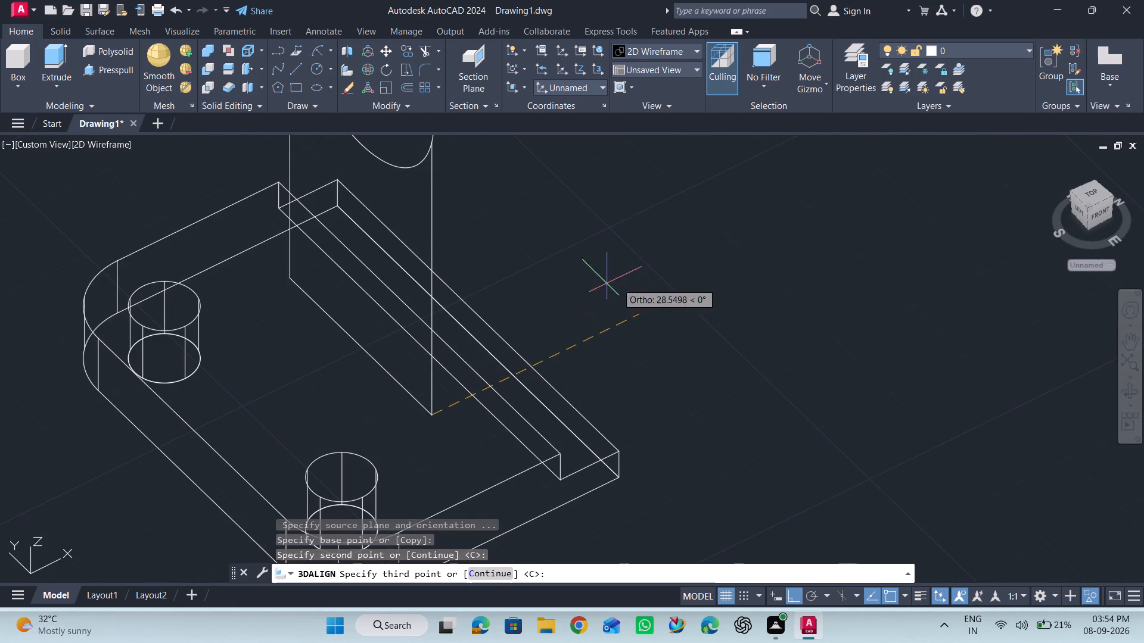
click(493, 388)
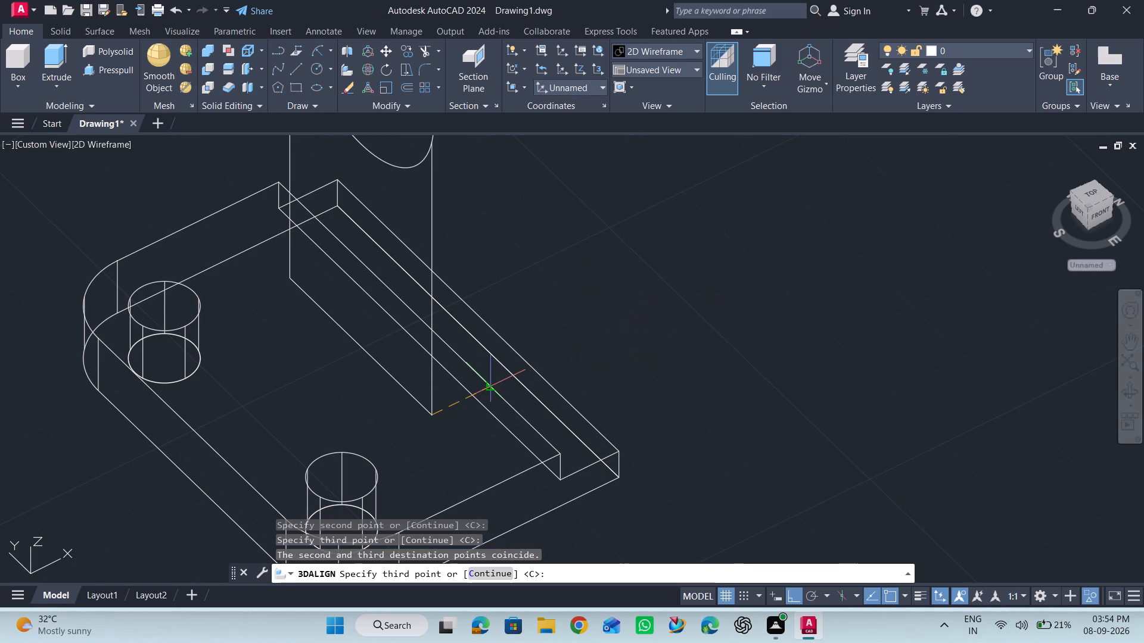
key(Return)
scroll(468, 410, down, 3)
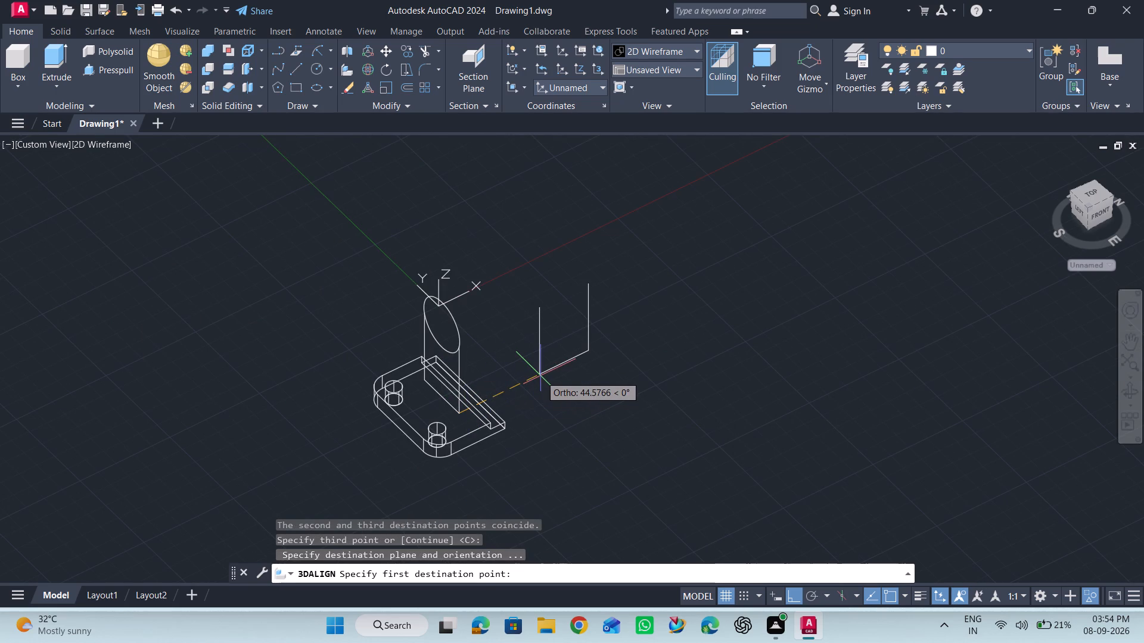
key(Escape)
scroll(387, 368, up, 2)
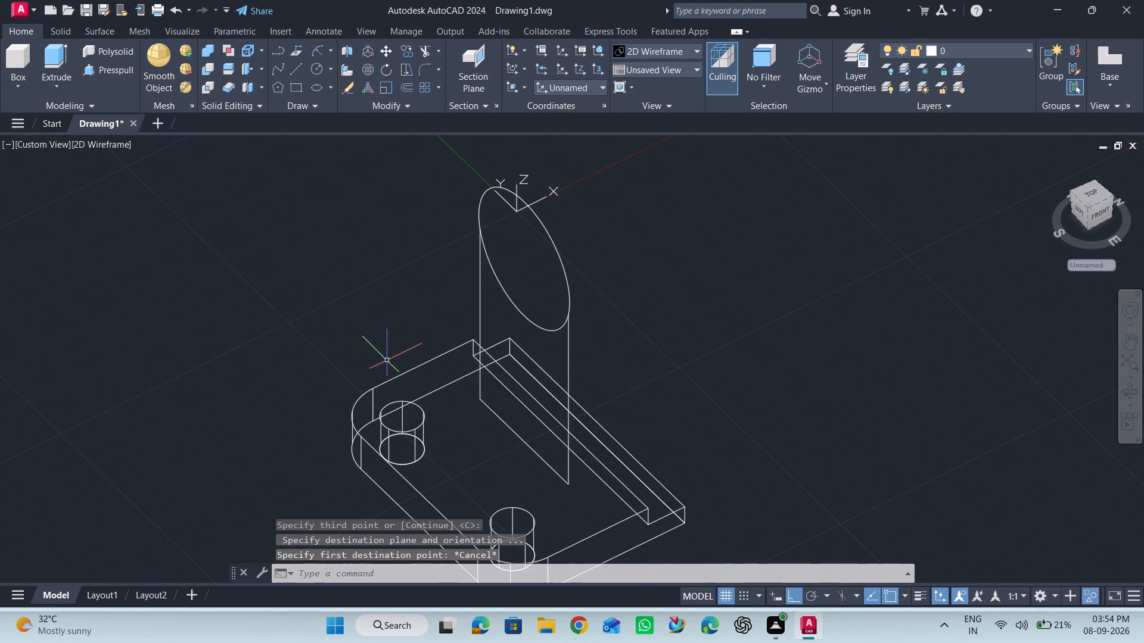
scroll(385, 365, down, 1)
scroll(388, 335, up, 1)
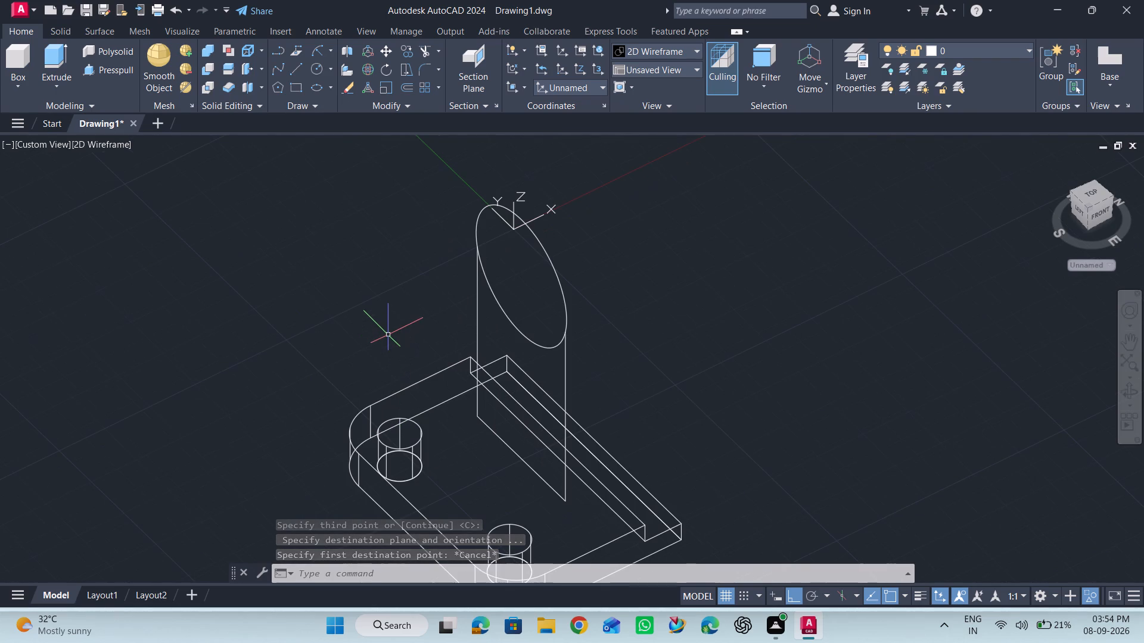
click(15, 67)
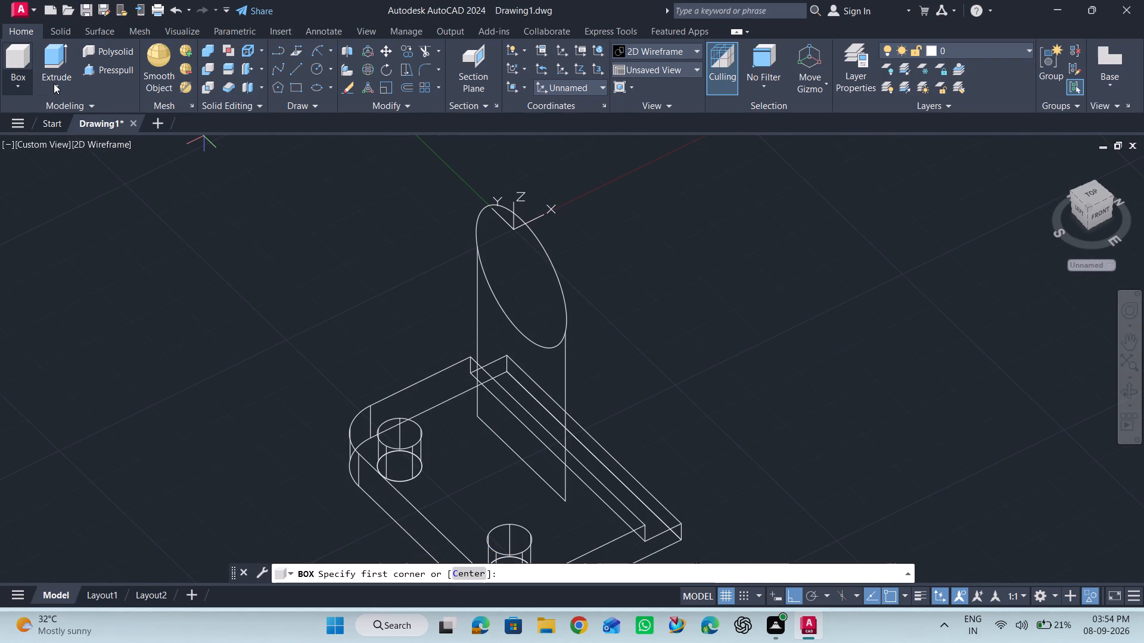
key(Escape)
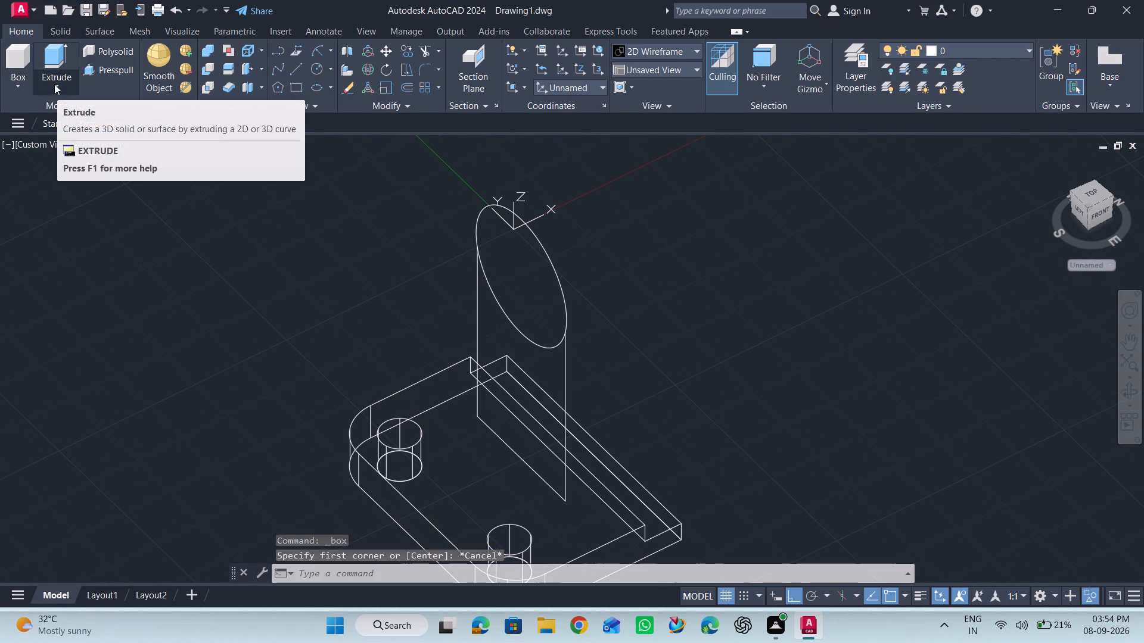
Hide the base plate and the raised strip along its back edge, leaving the upright profile and hole cylinders.
click(437, 372)
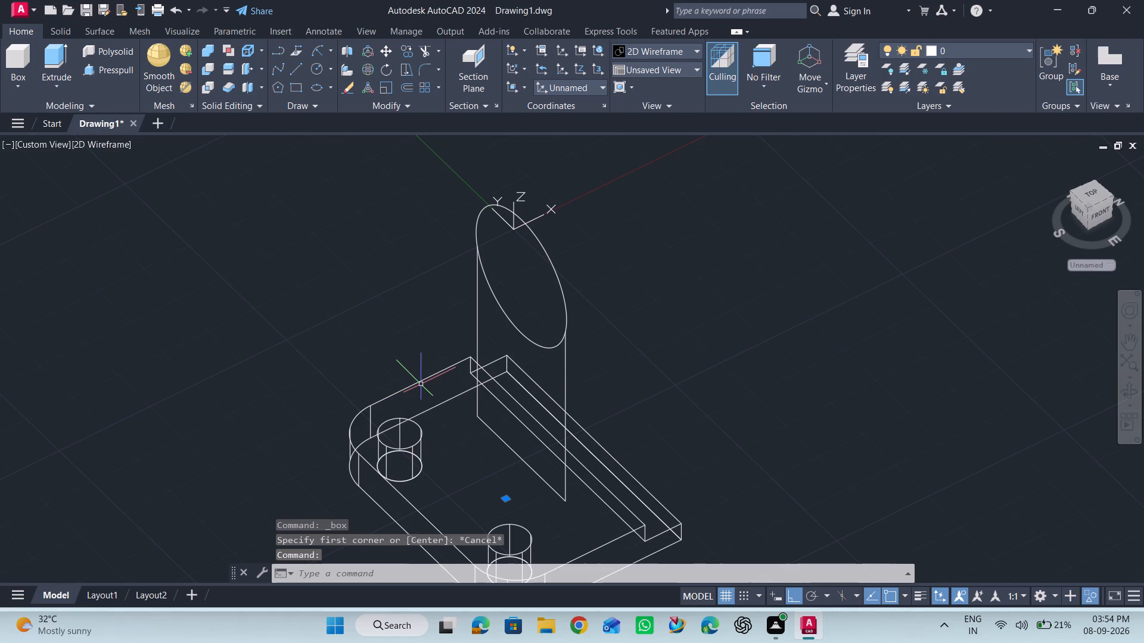
scroll(337, 279, down, 2)
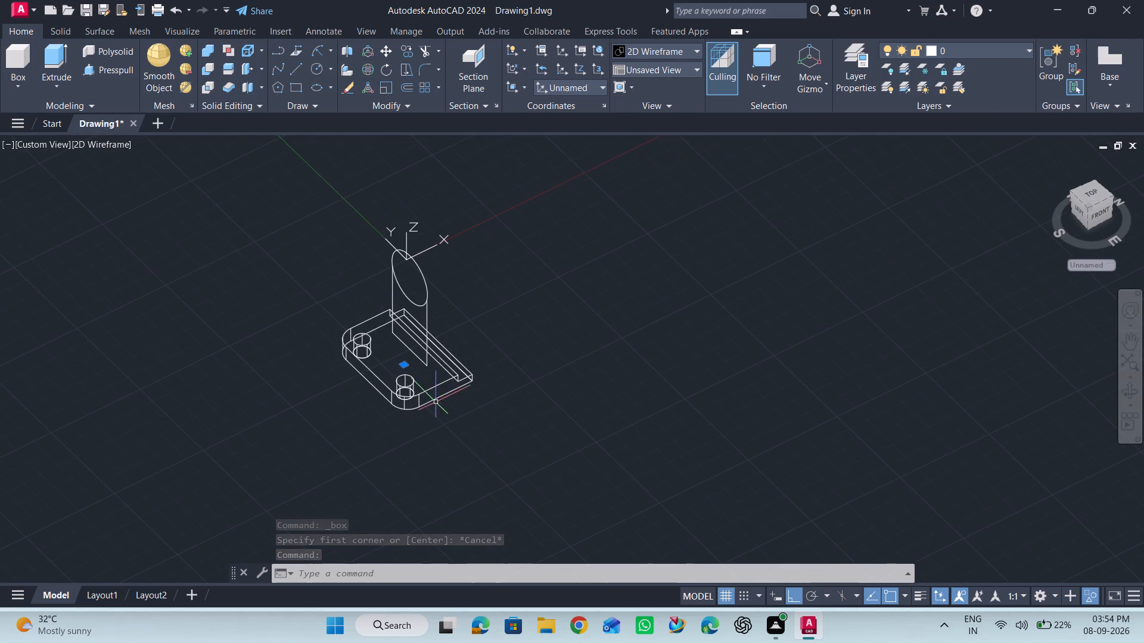
click(473, 369)
click(438, 386)
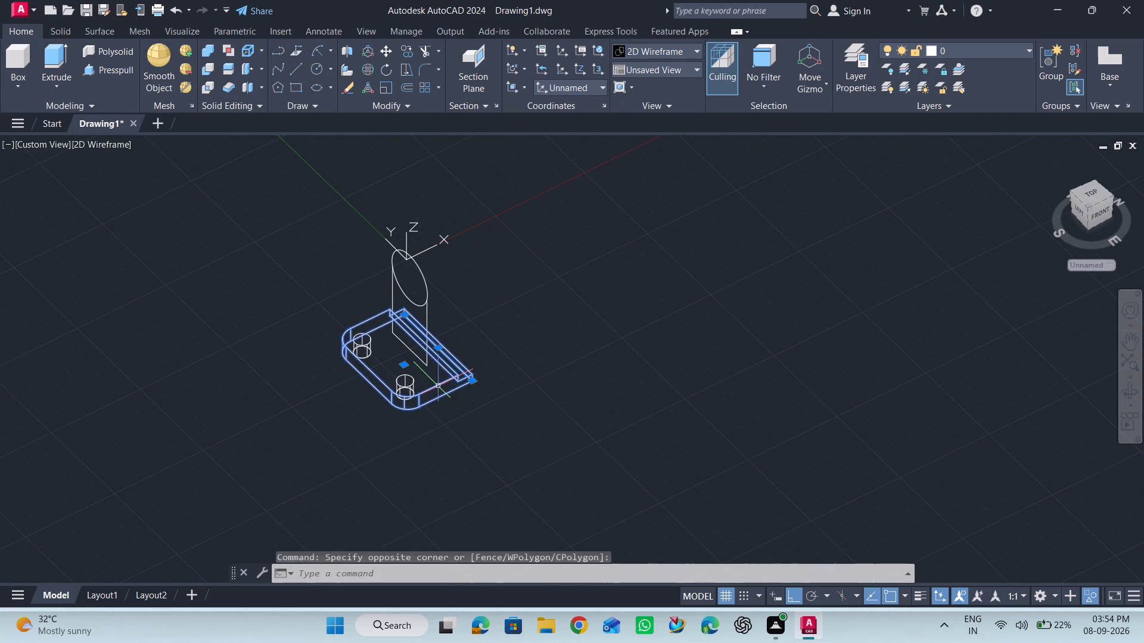
right_drag(527, 317, 527, 308)
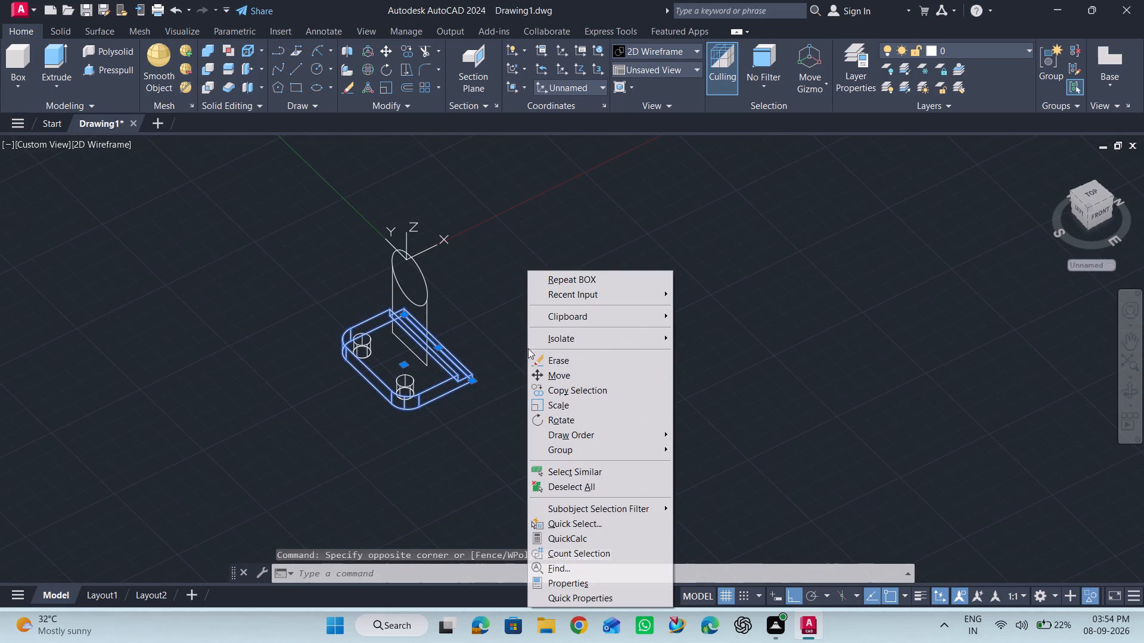
click(564, 344)
click(686, 351)
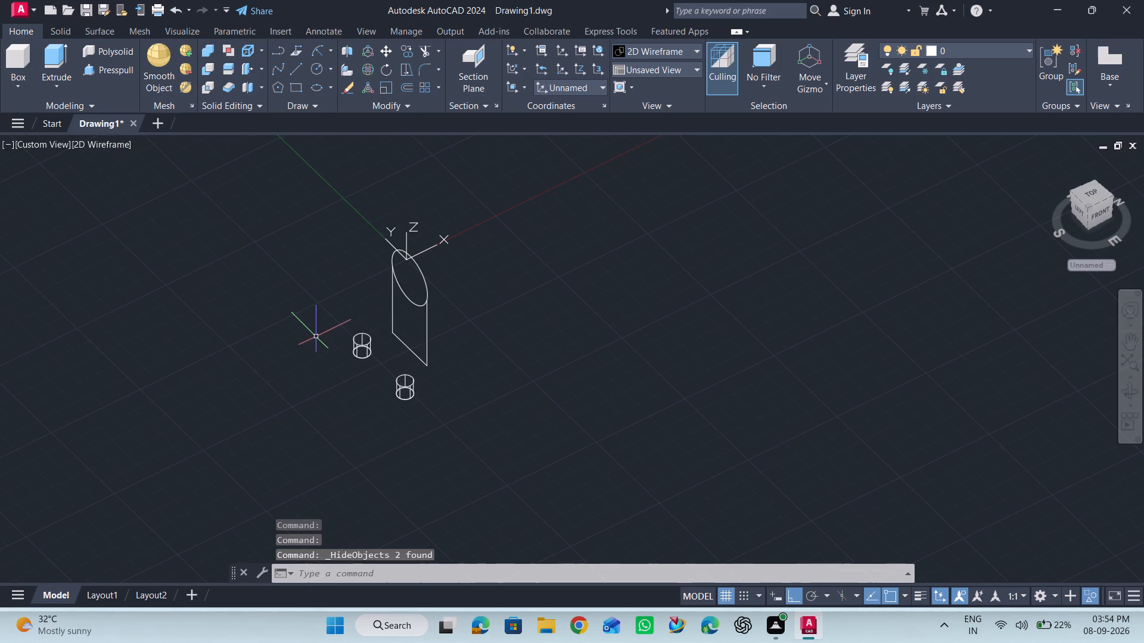
scroll(312, 331, up, 2)
scroll(312, 329, down, 2)
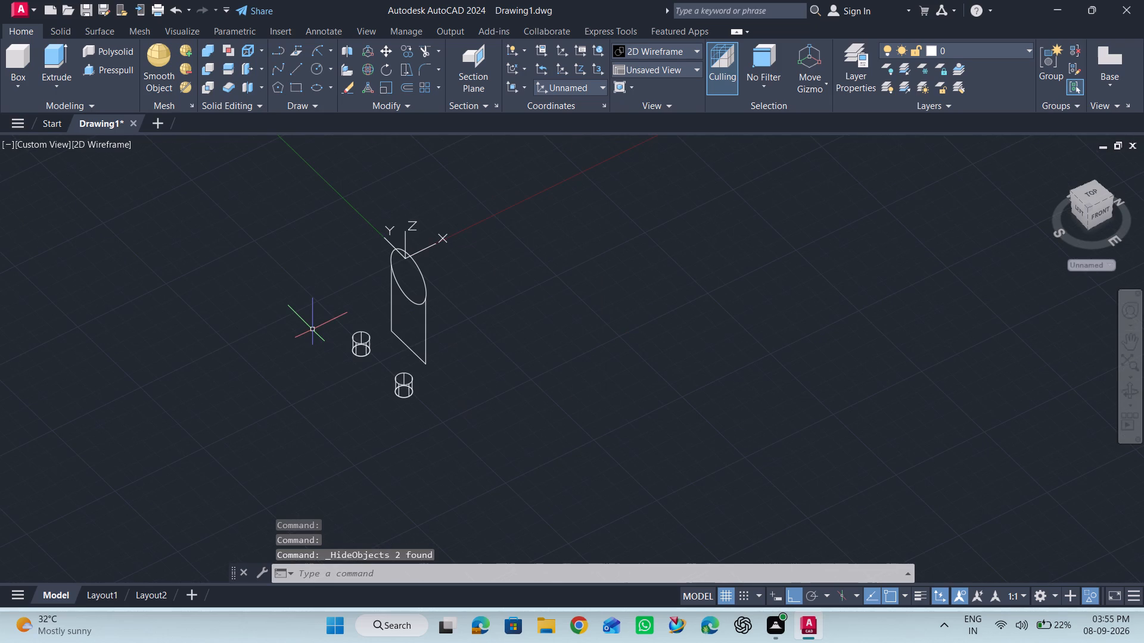
key(Escape)
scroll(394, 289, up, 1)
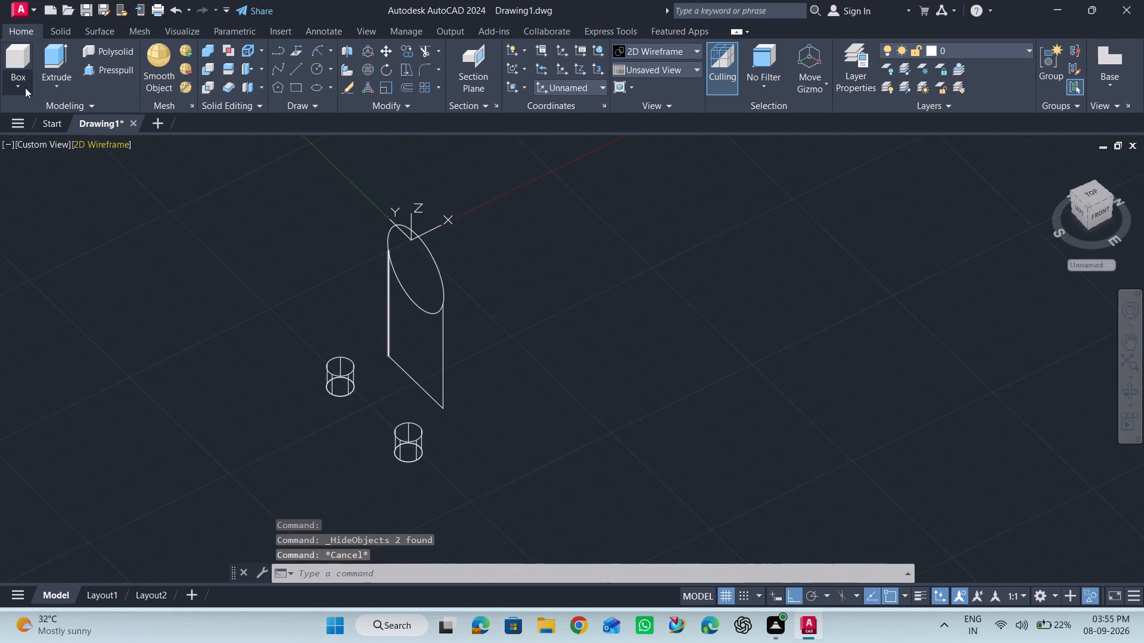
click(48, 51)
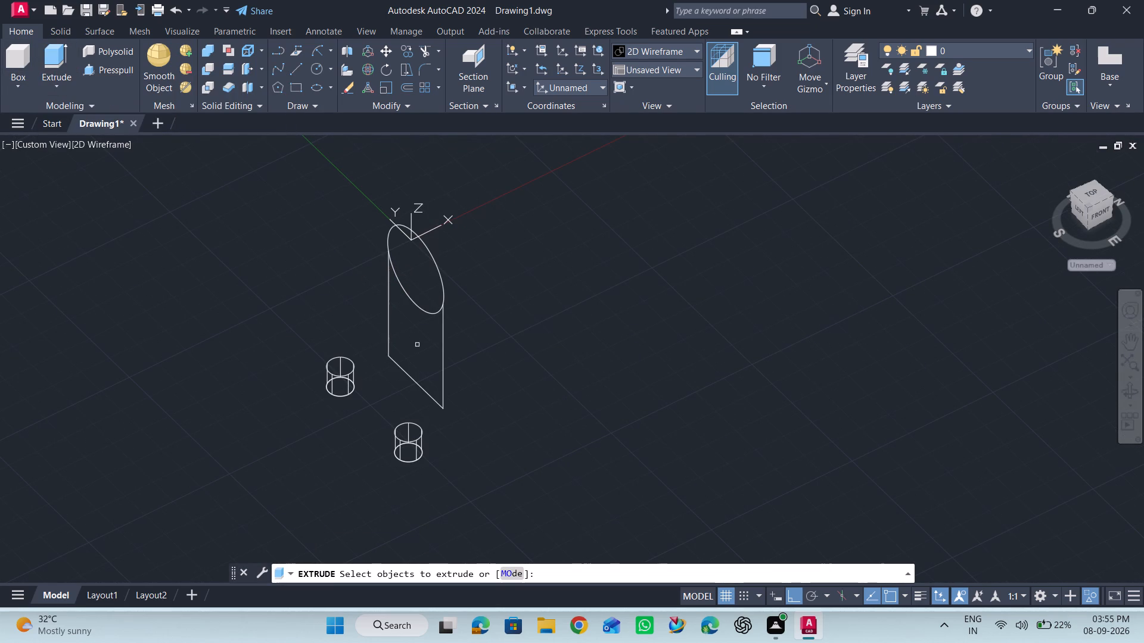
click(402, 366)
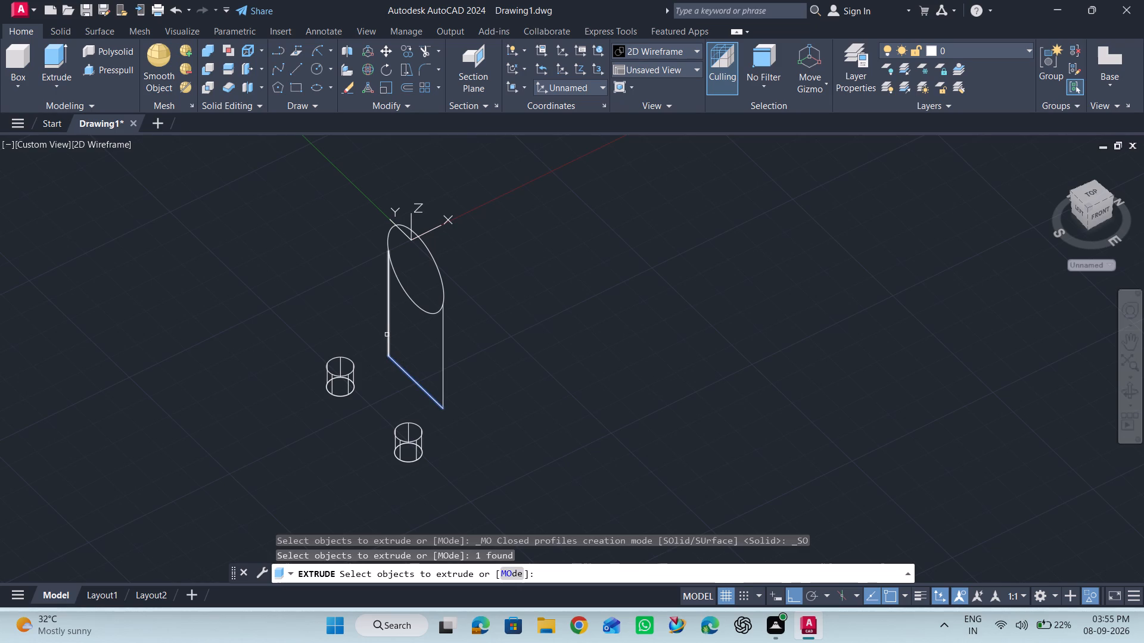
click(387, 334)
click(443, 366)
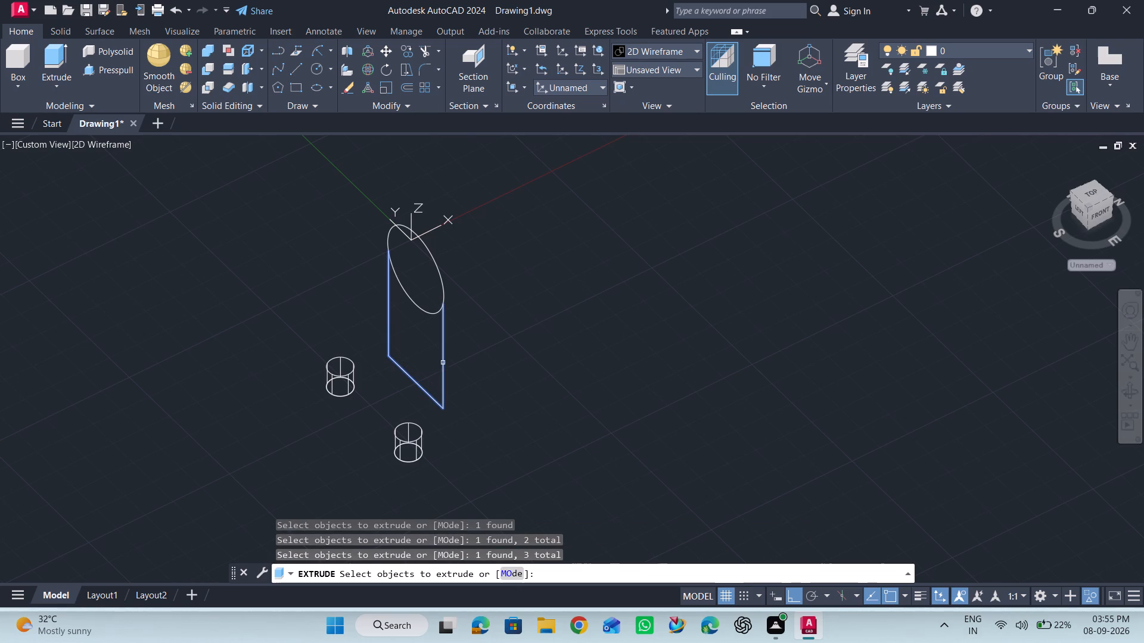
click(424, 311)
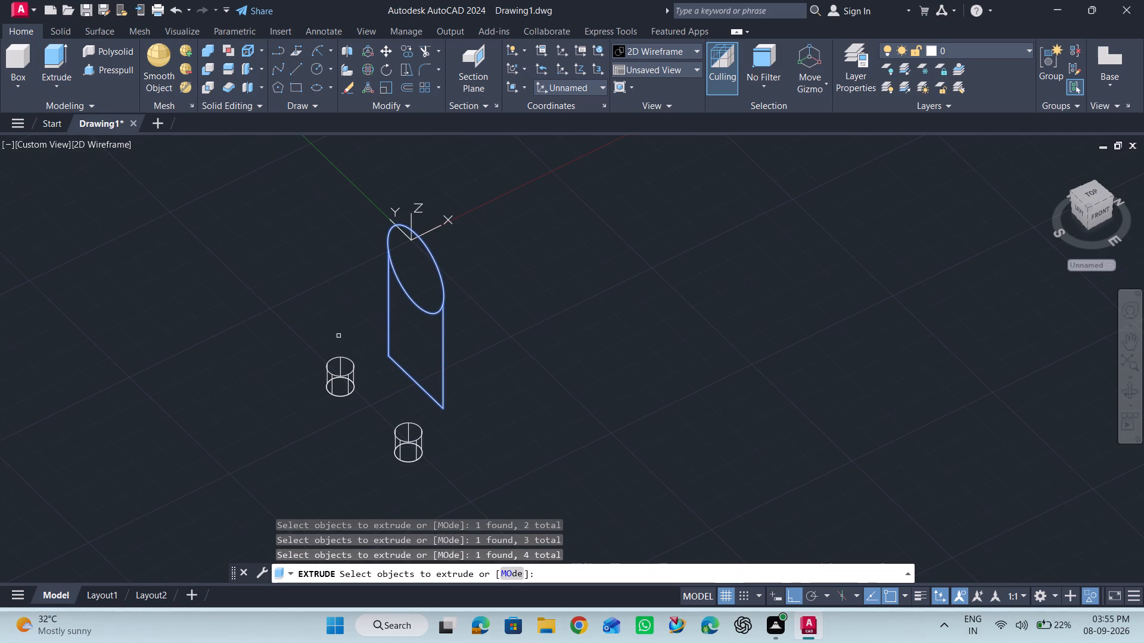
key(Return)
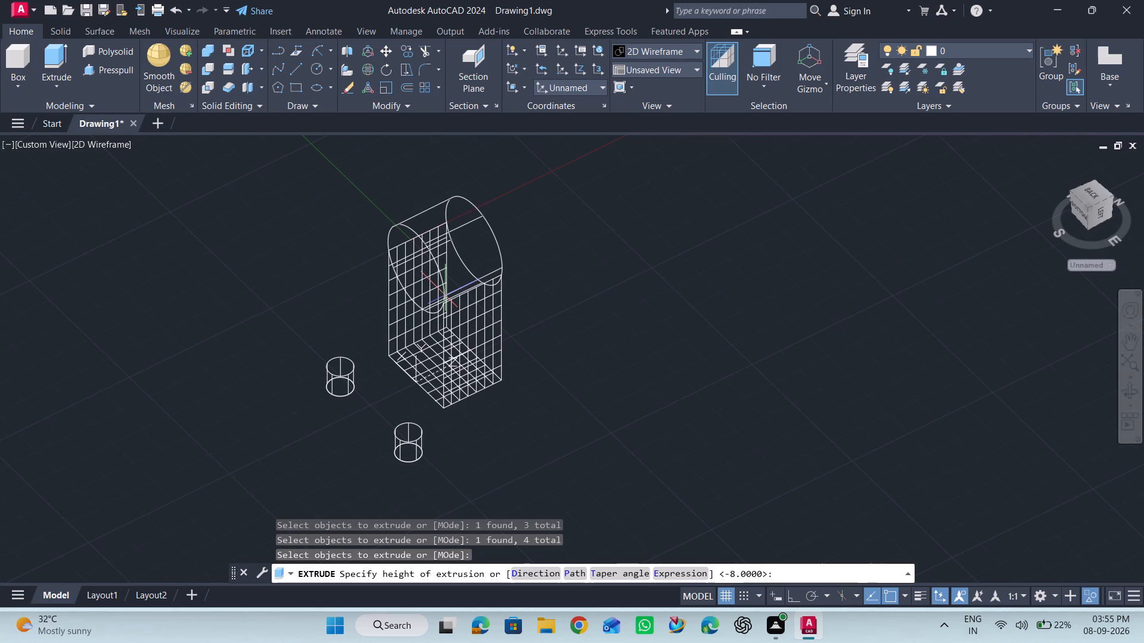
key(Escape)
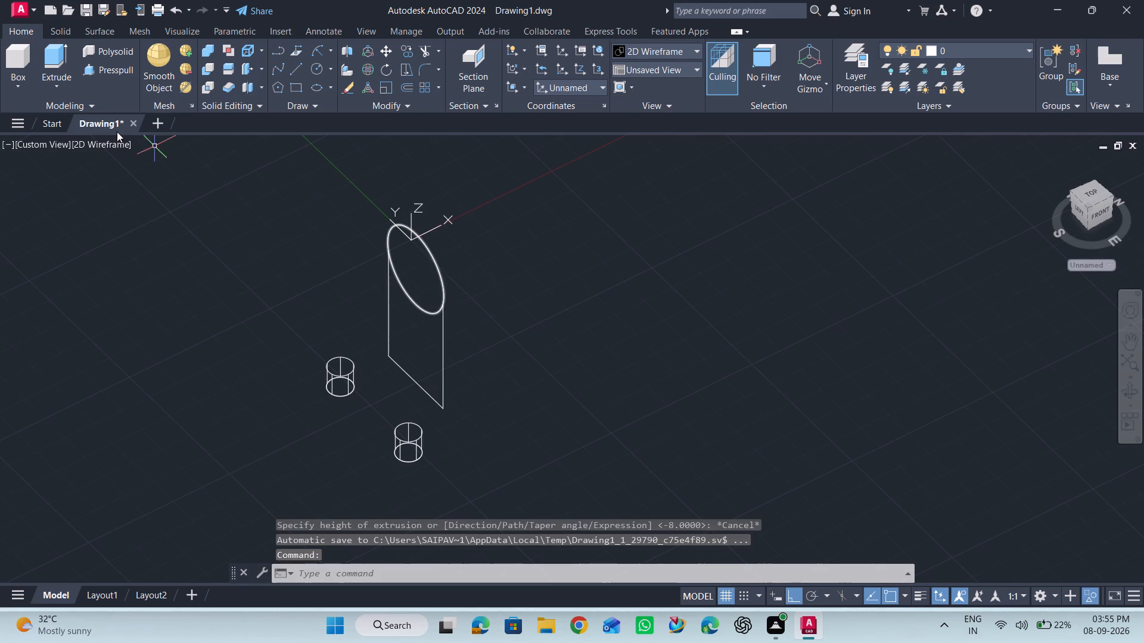
Draw a box on the upright profile from its front bottom corner to its back top corner, with height -8.
click(29, 68)
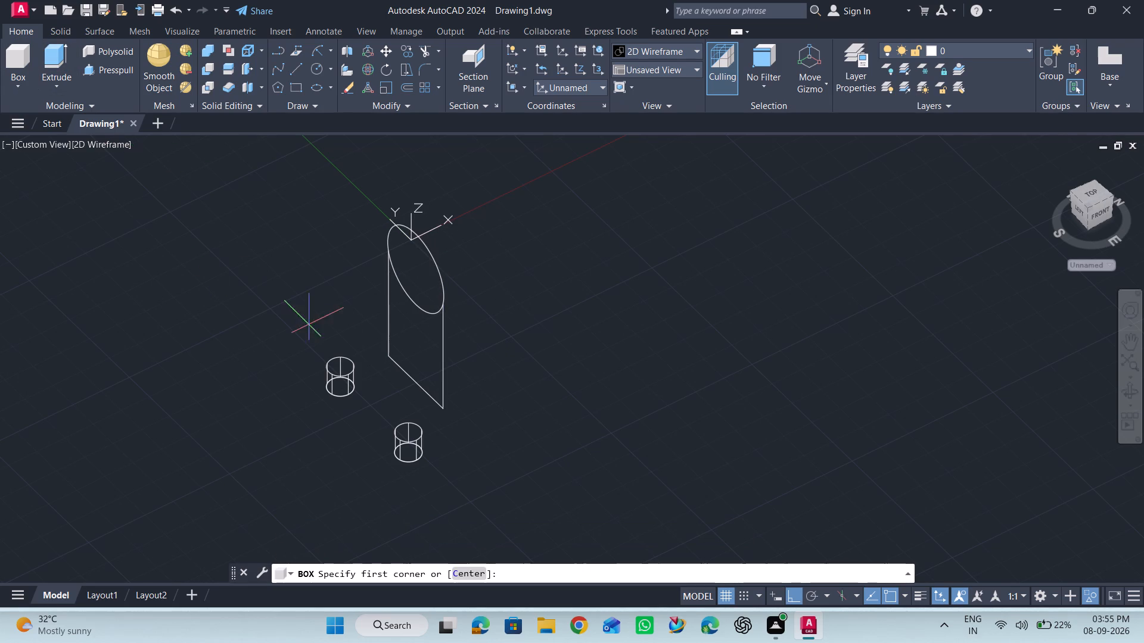
click(442, 406)
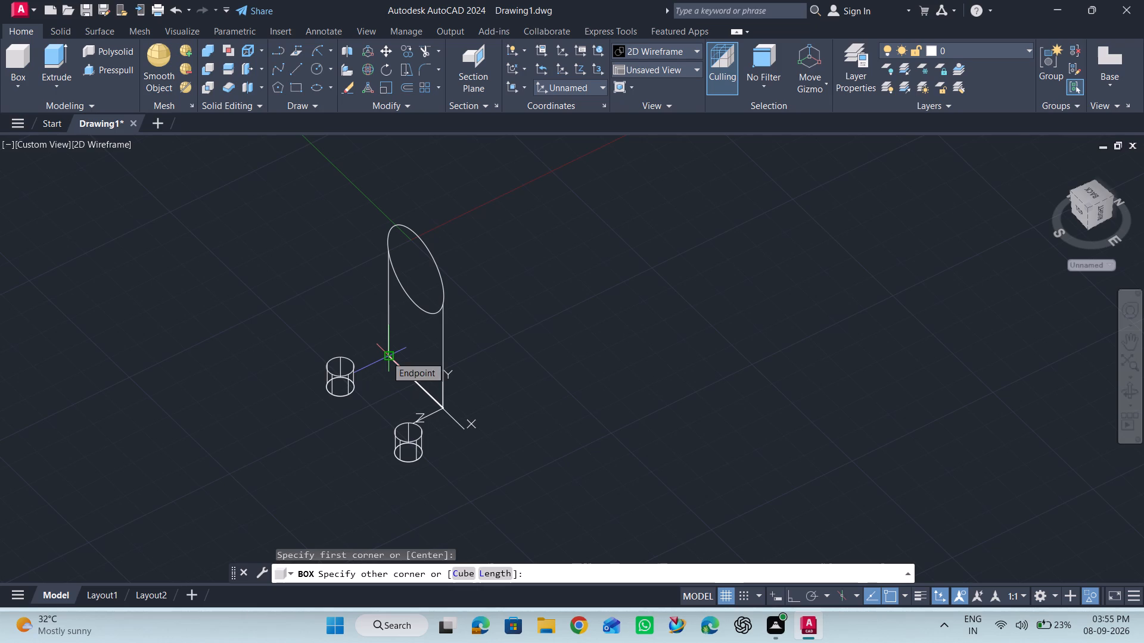
click(386, 356)
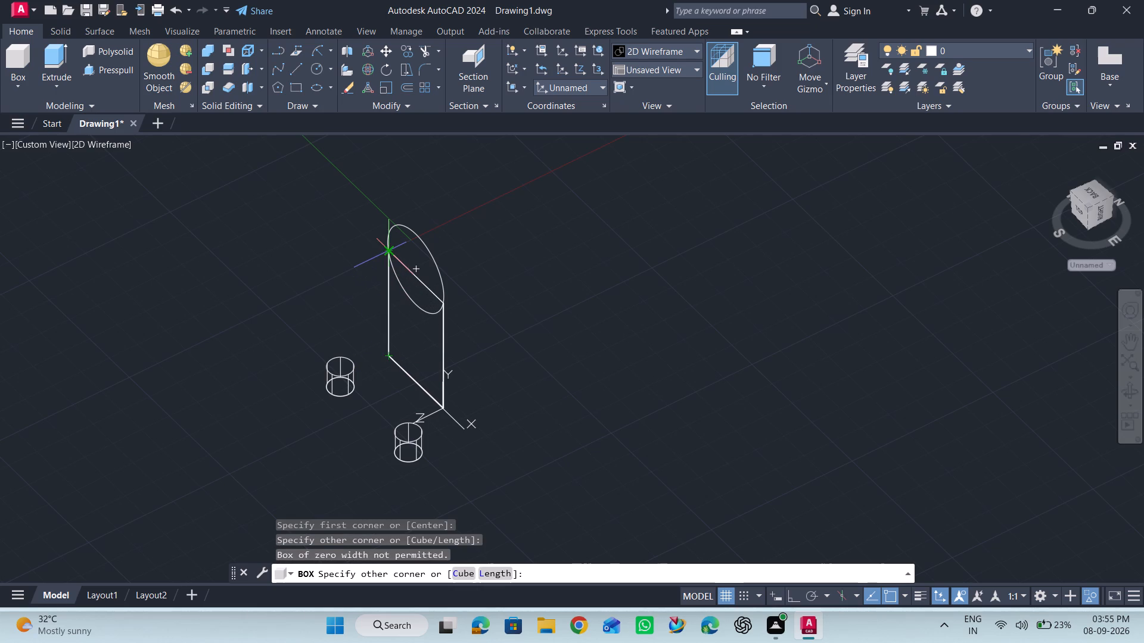
click(388, 254)
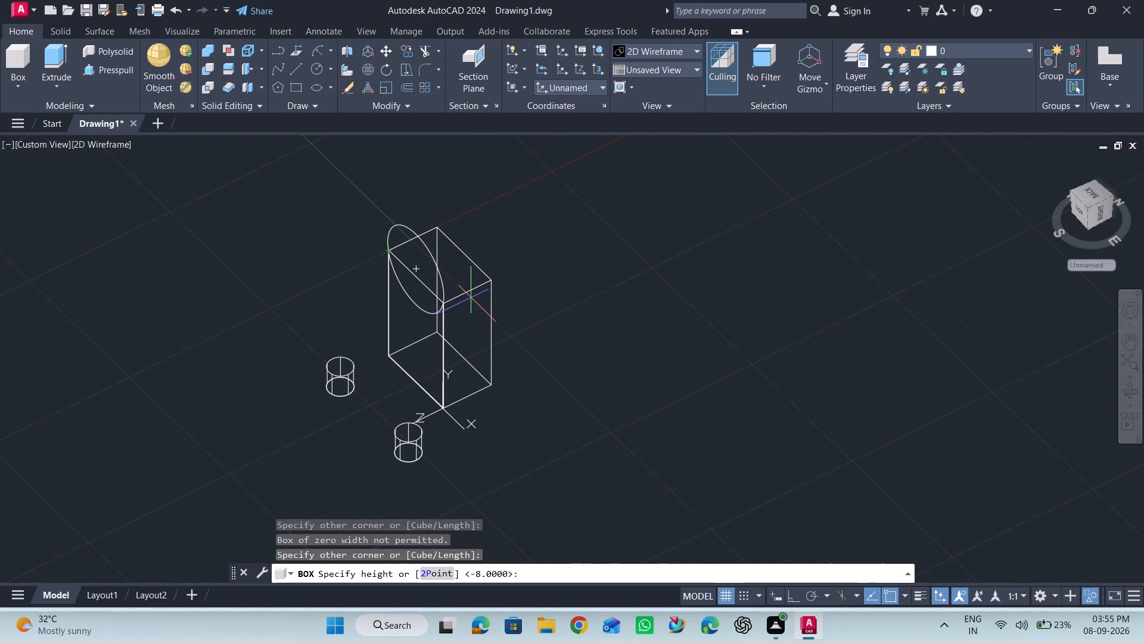
text(-8)
key(Return)
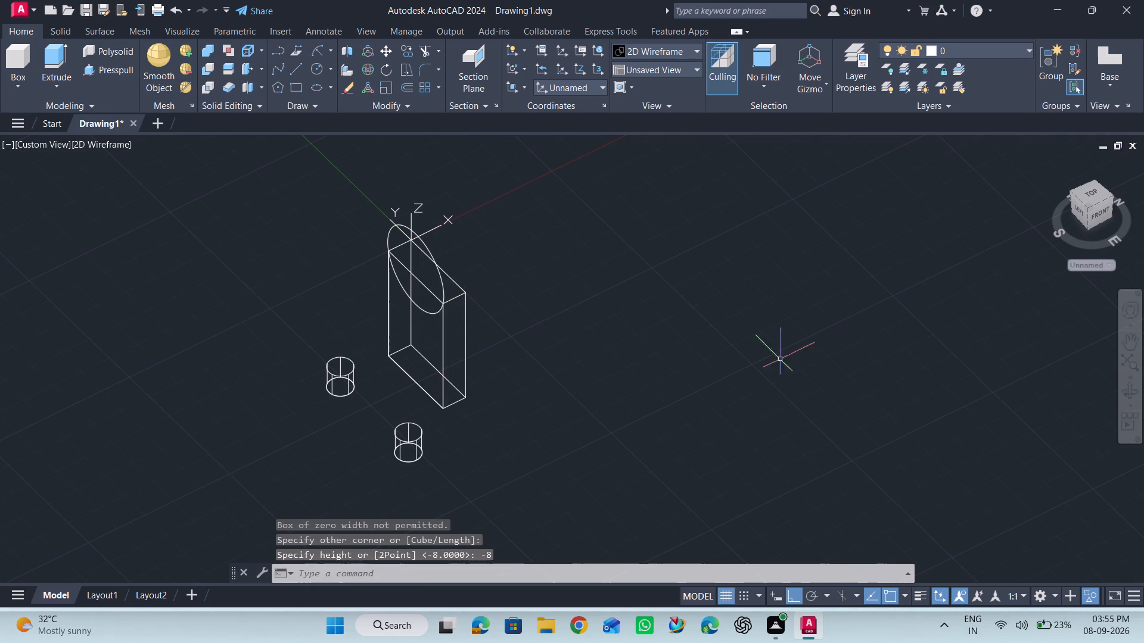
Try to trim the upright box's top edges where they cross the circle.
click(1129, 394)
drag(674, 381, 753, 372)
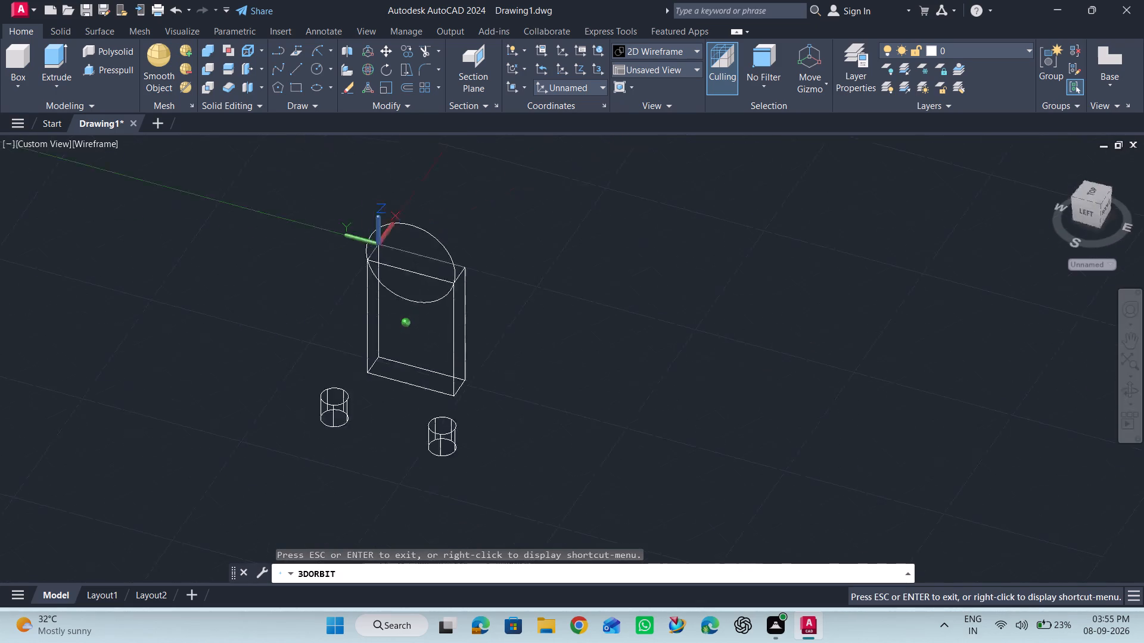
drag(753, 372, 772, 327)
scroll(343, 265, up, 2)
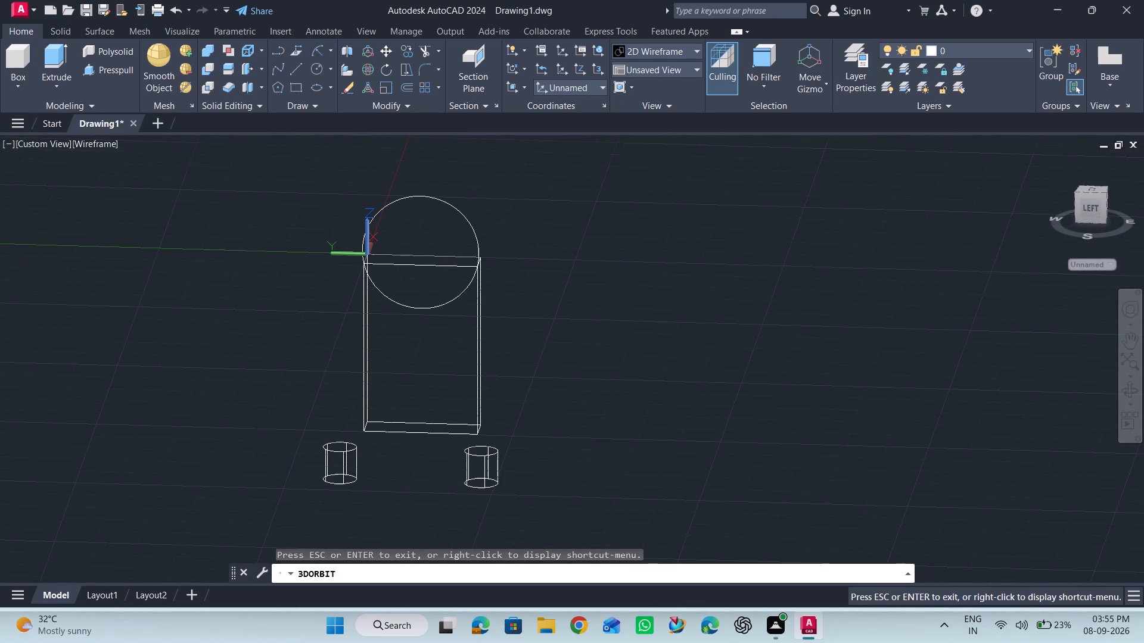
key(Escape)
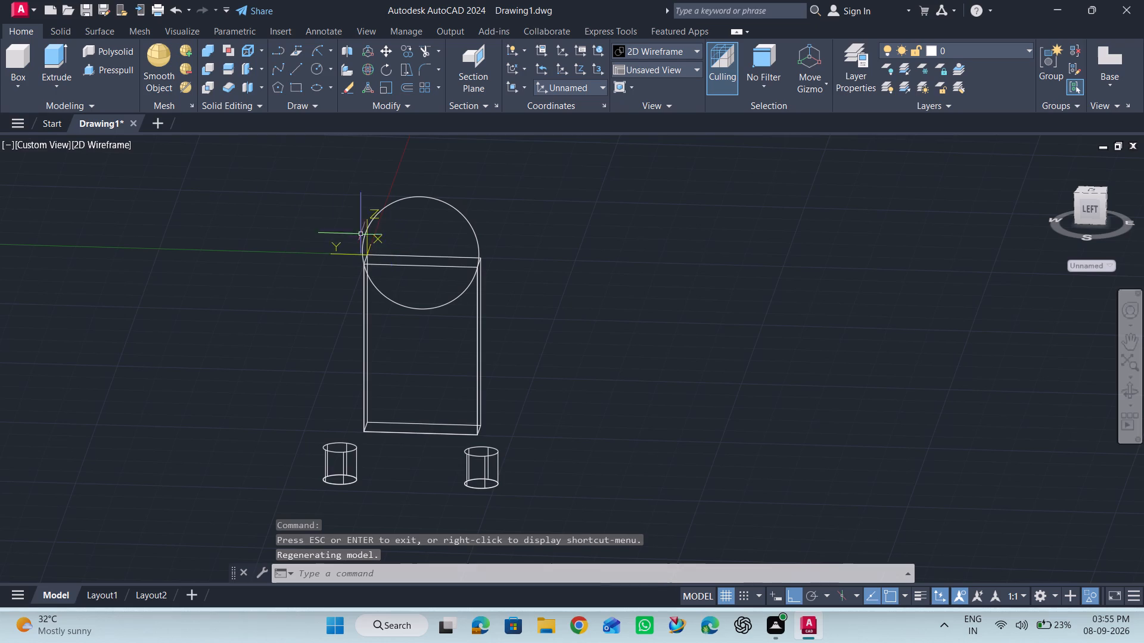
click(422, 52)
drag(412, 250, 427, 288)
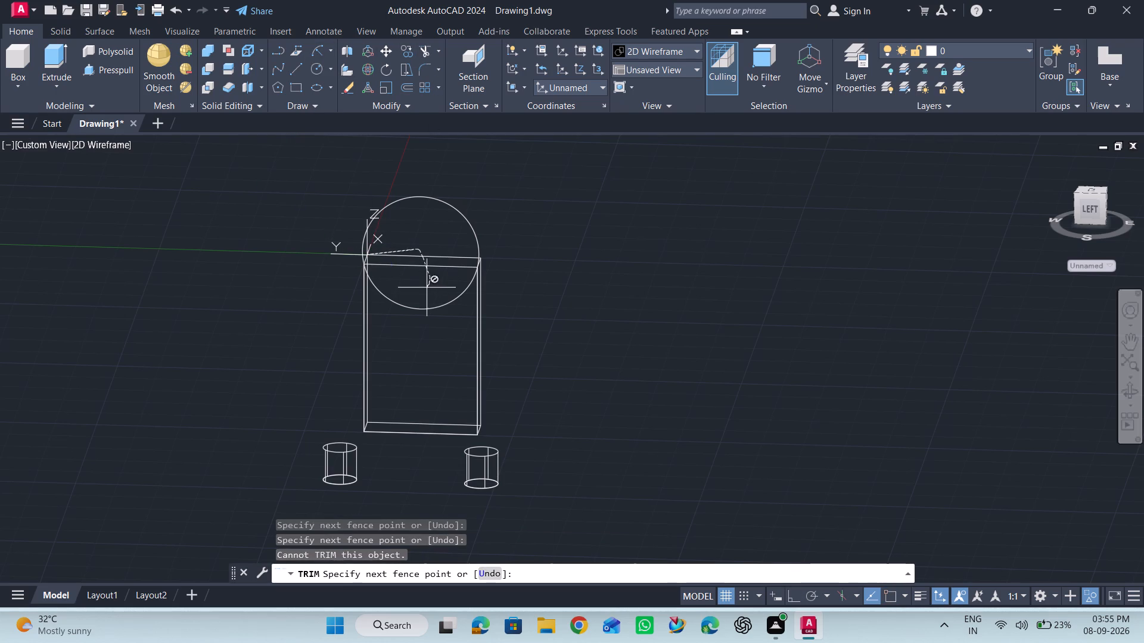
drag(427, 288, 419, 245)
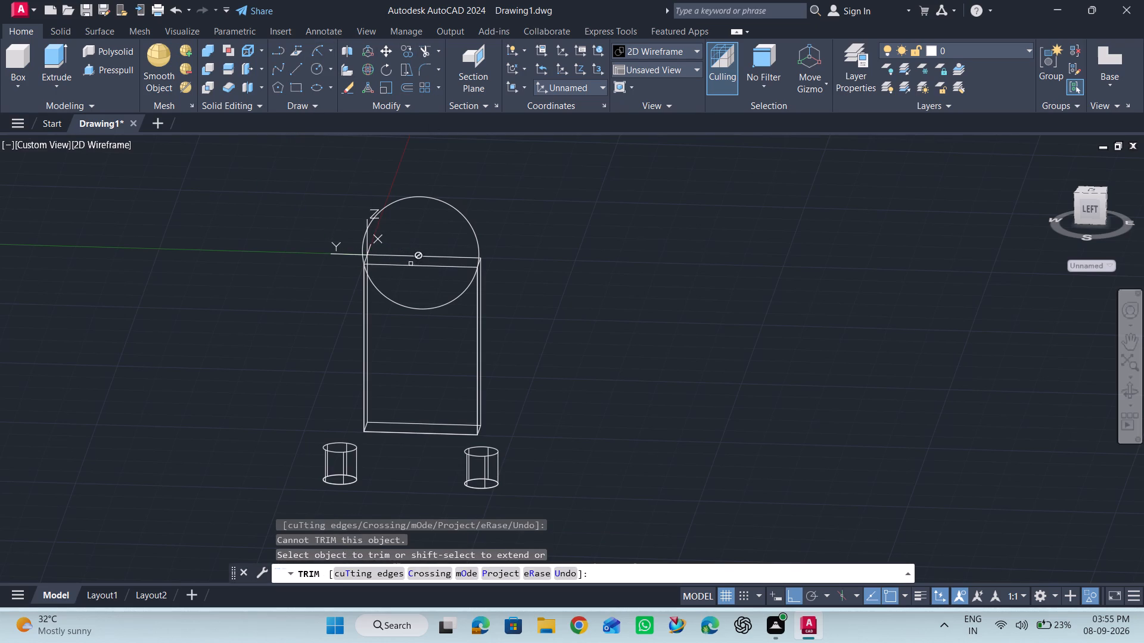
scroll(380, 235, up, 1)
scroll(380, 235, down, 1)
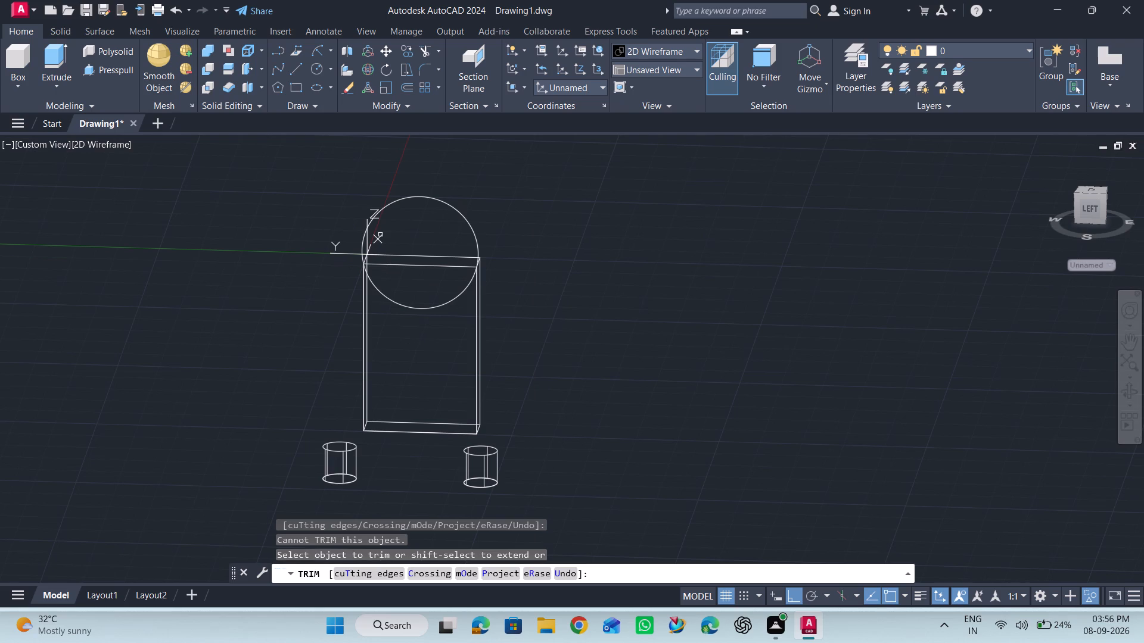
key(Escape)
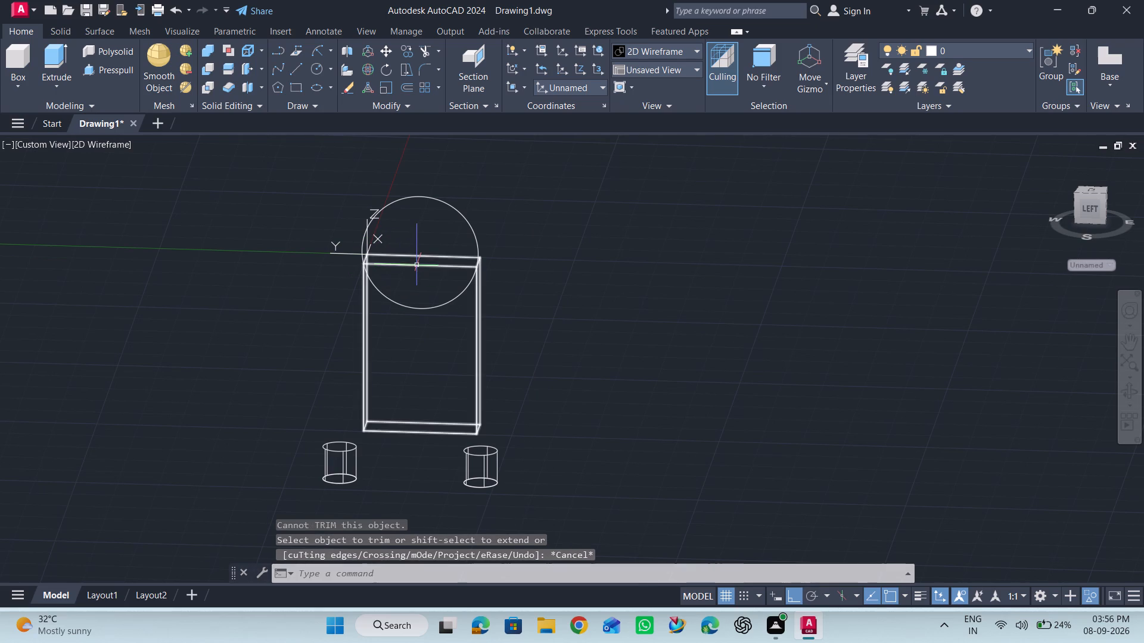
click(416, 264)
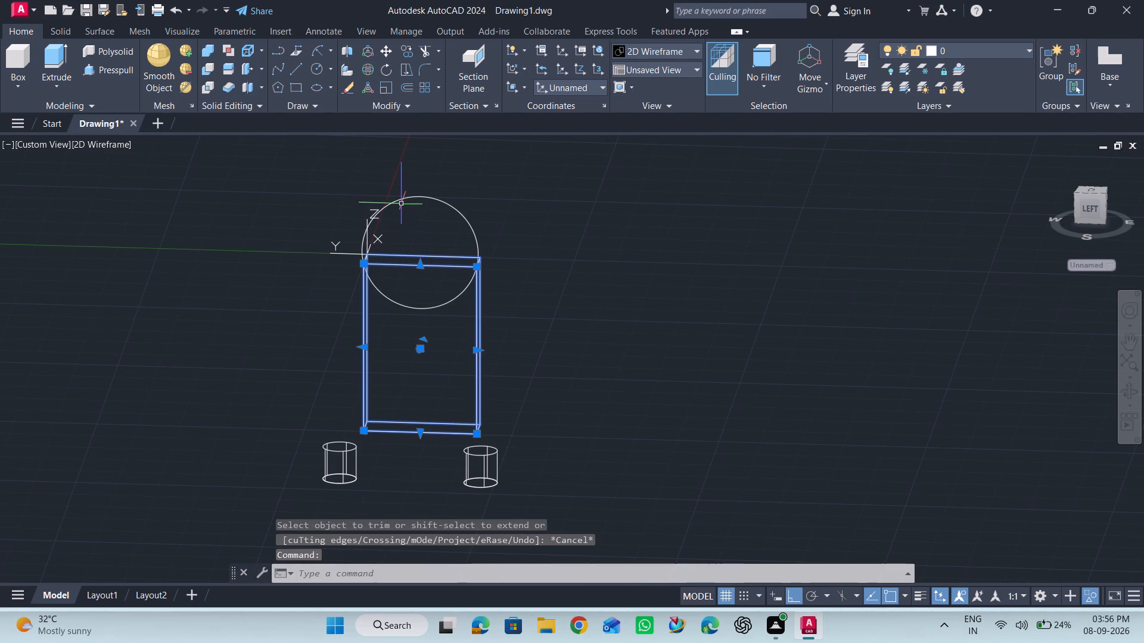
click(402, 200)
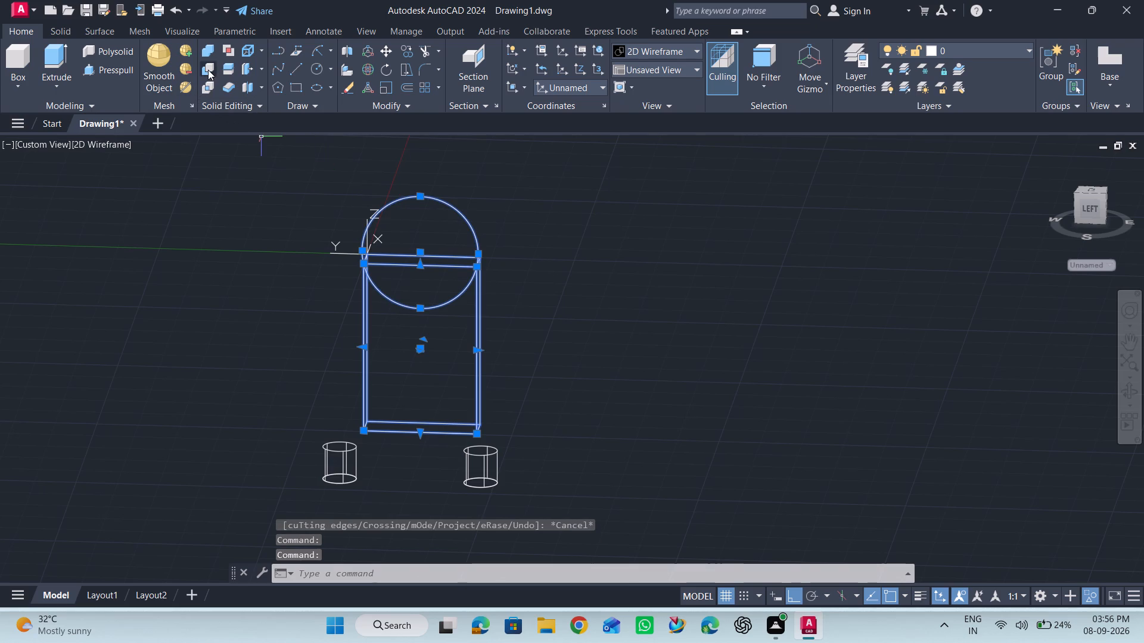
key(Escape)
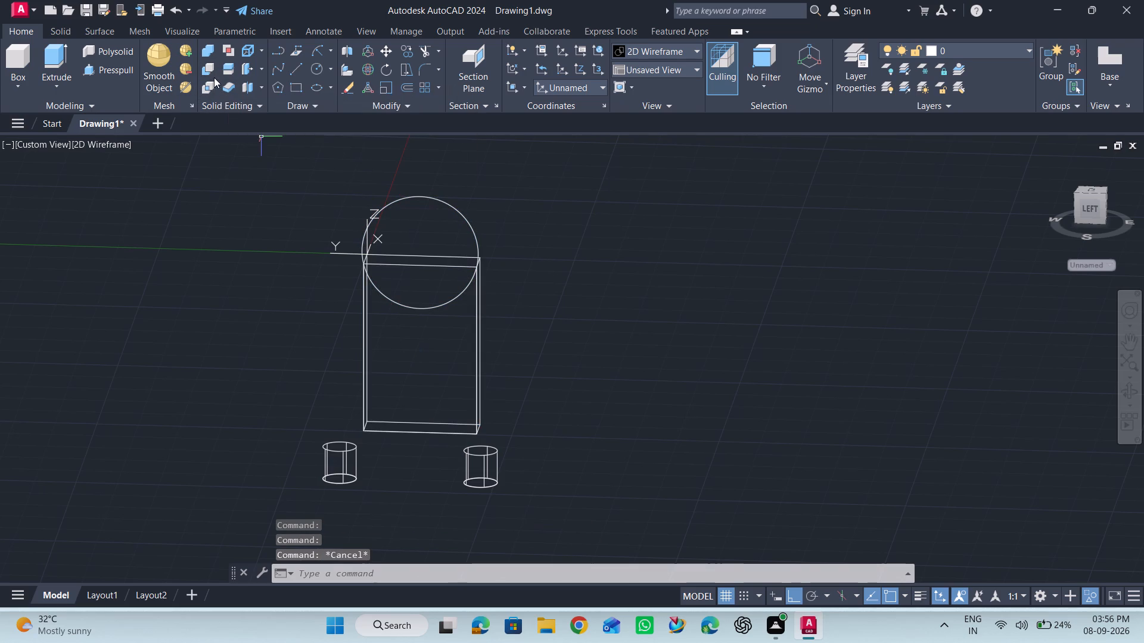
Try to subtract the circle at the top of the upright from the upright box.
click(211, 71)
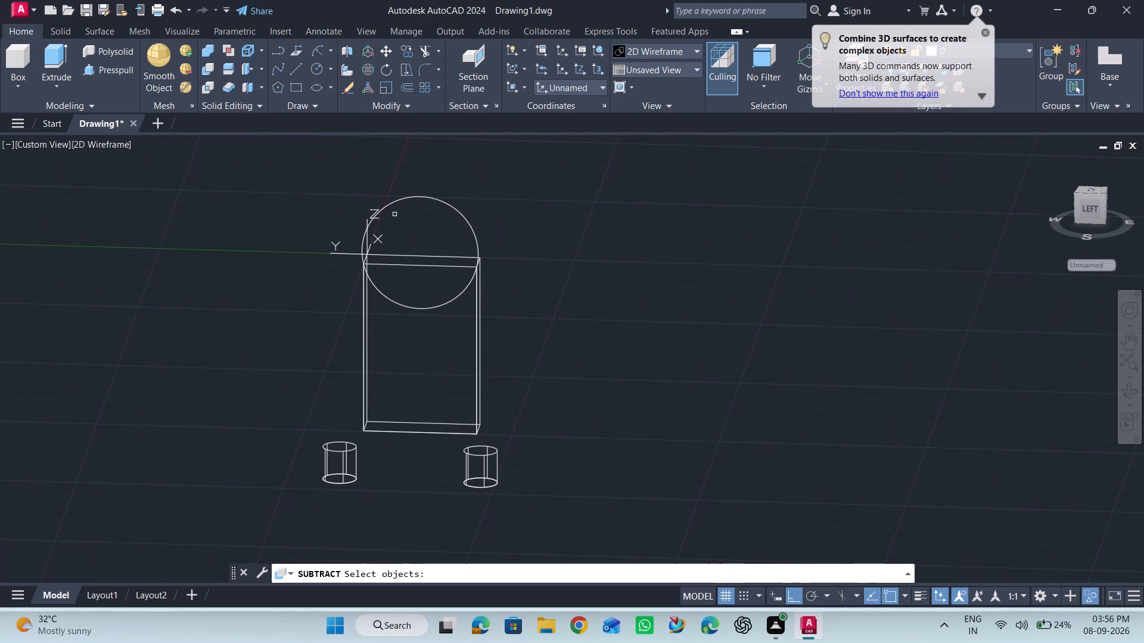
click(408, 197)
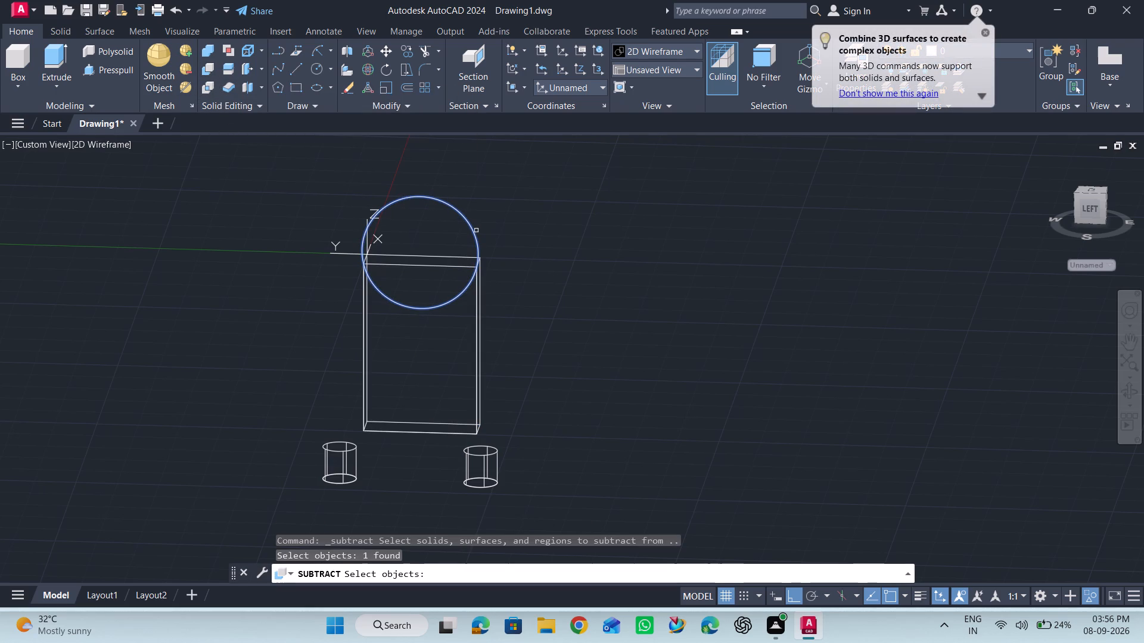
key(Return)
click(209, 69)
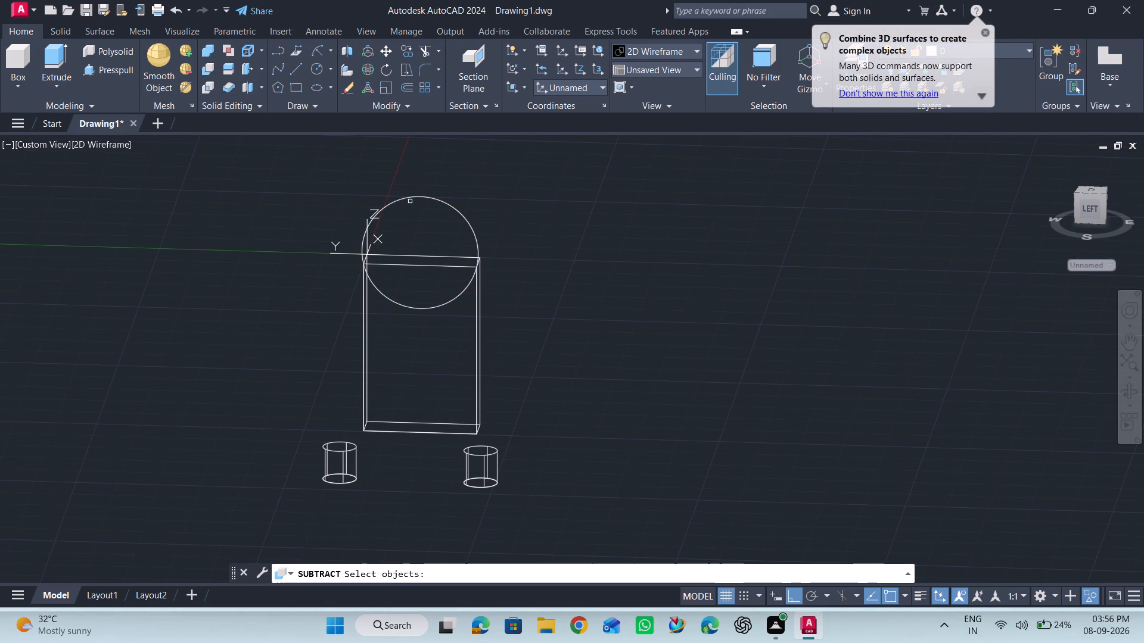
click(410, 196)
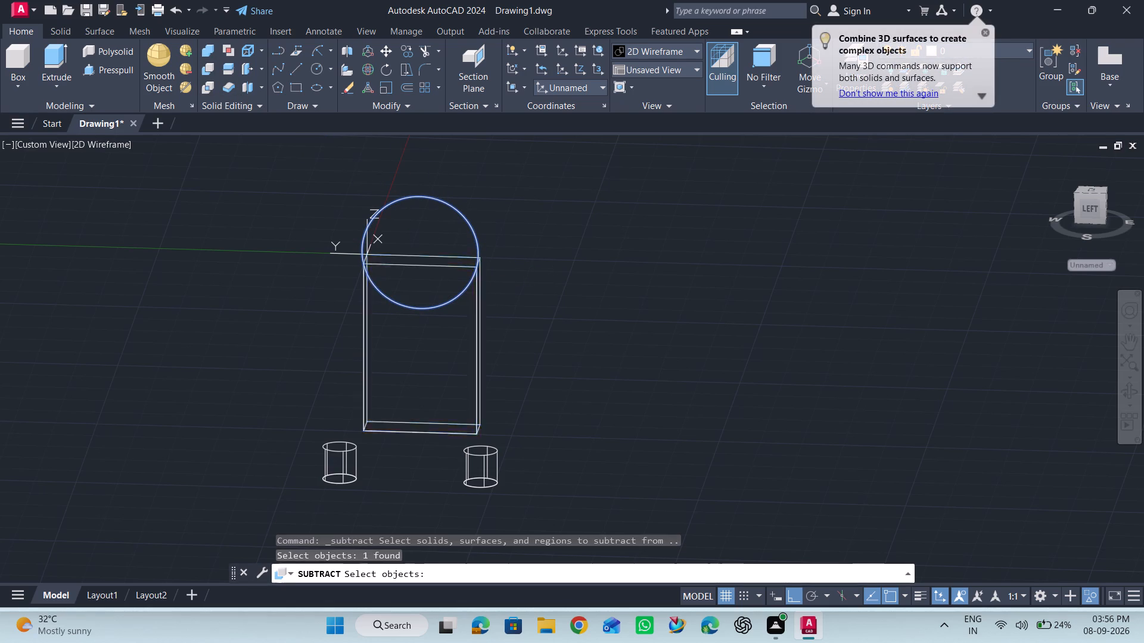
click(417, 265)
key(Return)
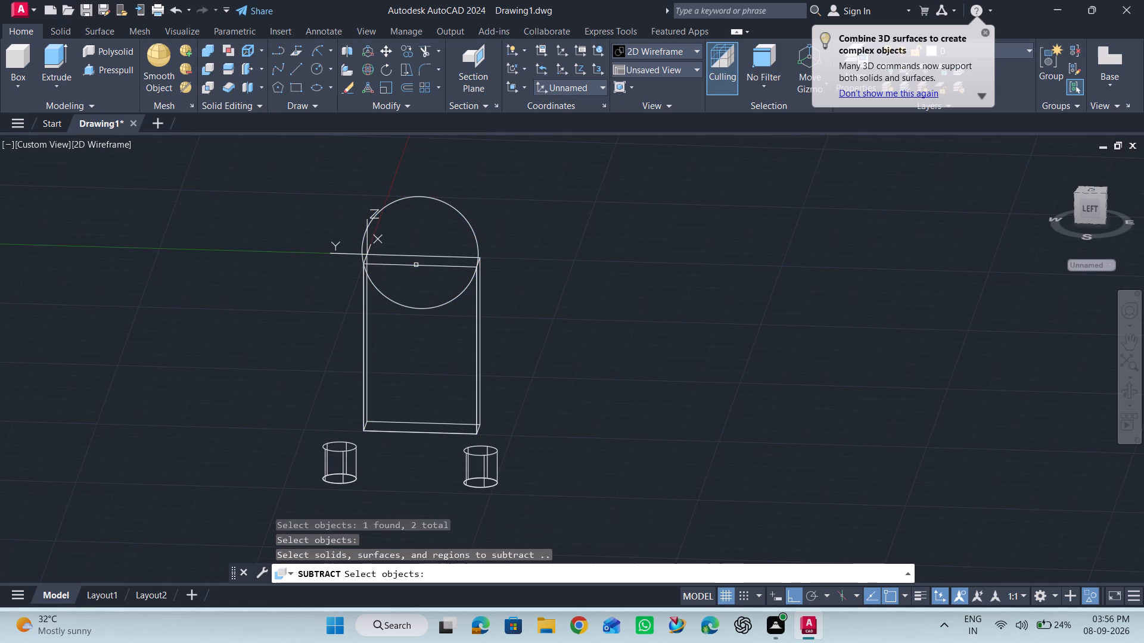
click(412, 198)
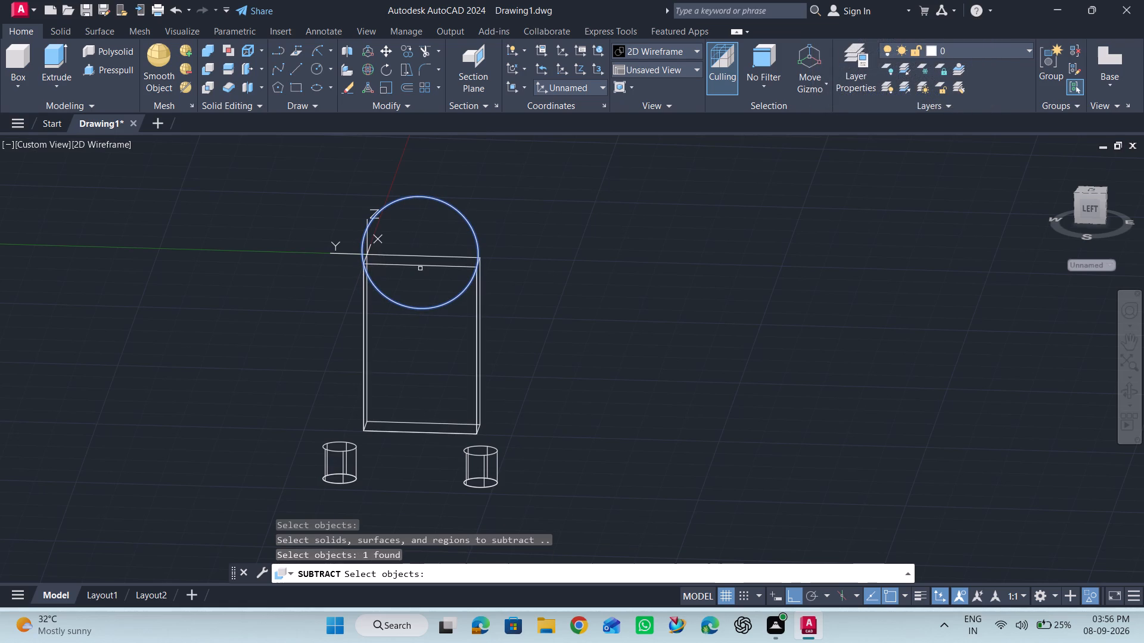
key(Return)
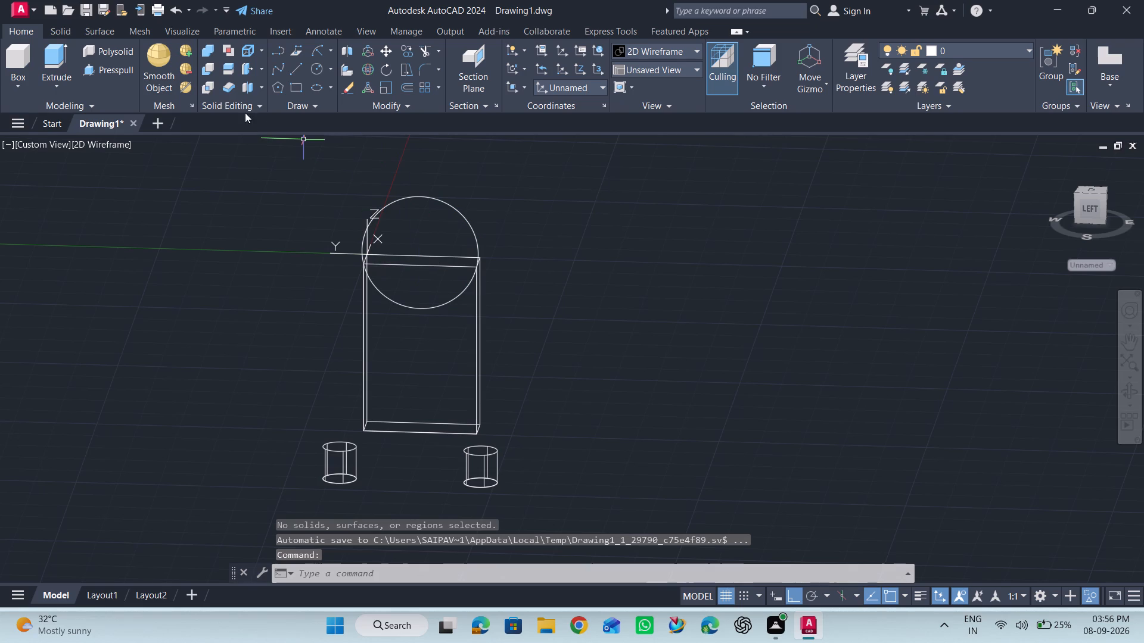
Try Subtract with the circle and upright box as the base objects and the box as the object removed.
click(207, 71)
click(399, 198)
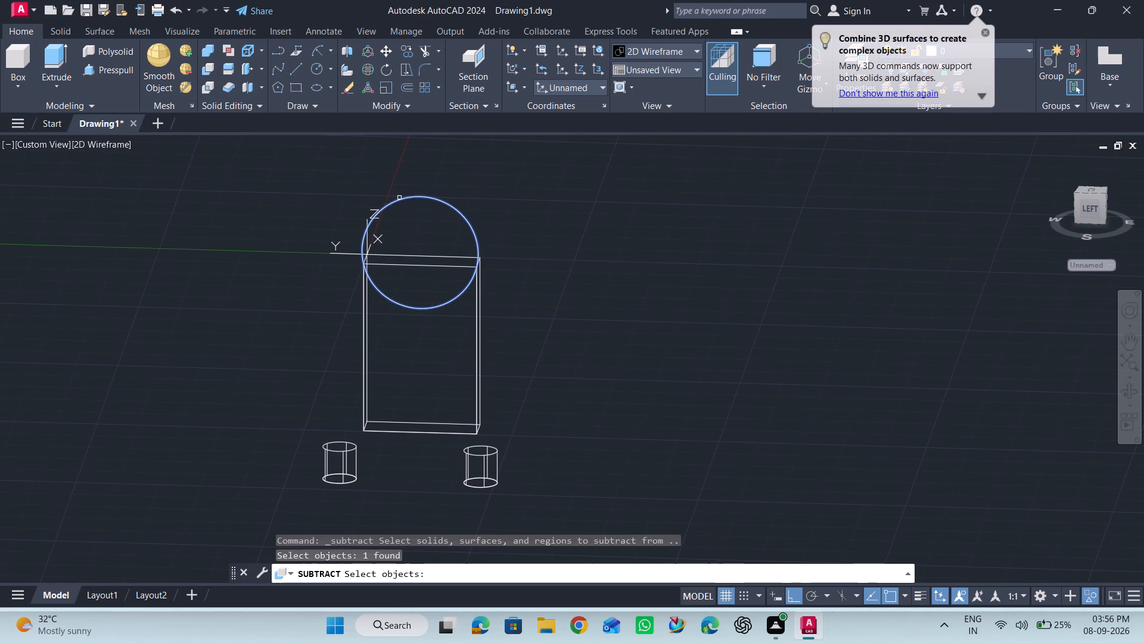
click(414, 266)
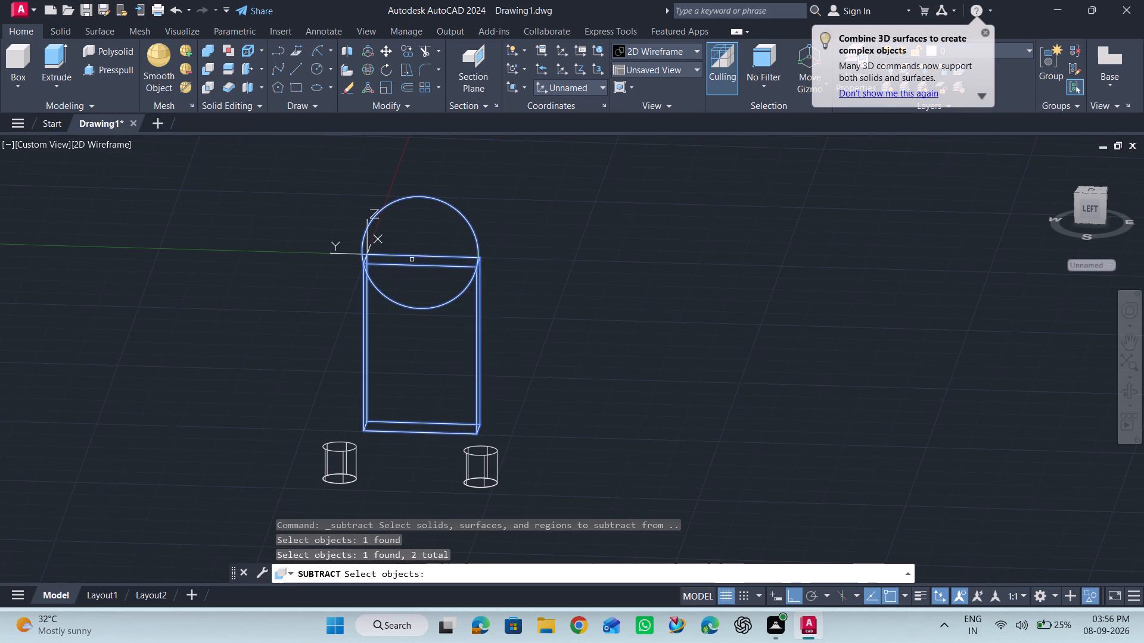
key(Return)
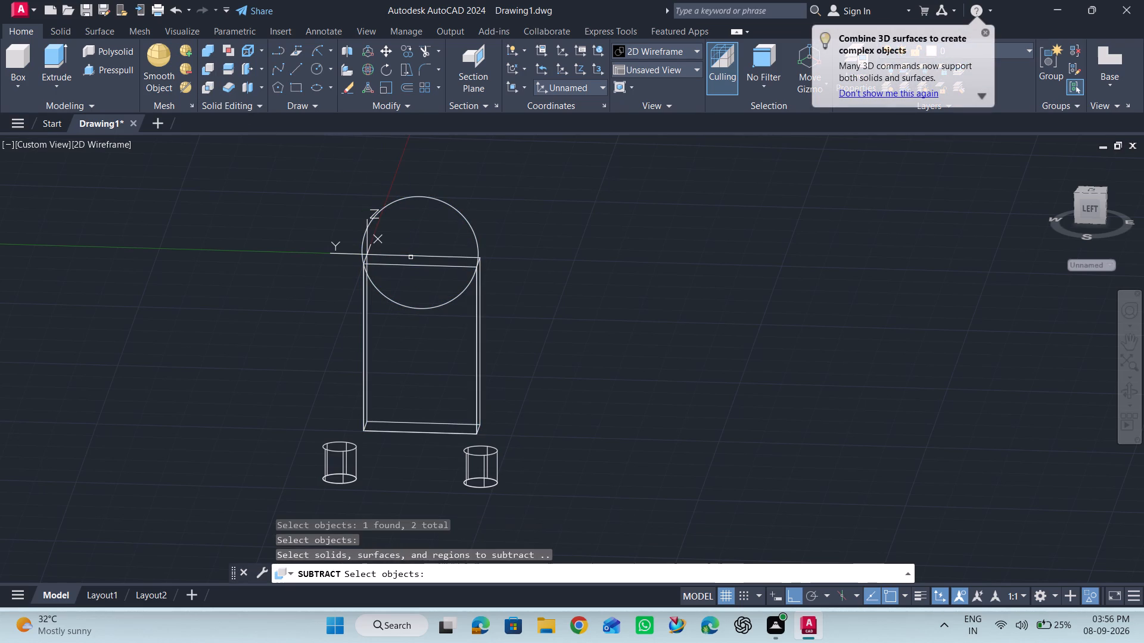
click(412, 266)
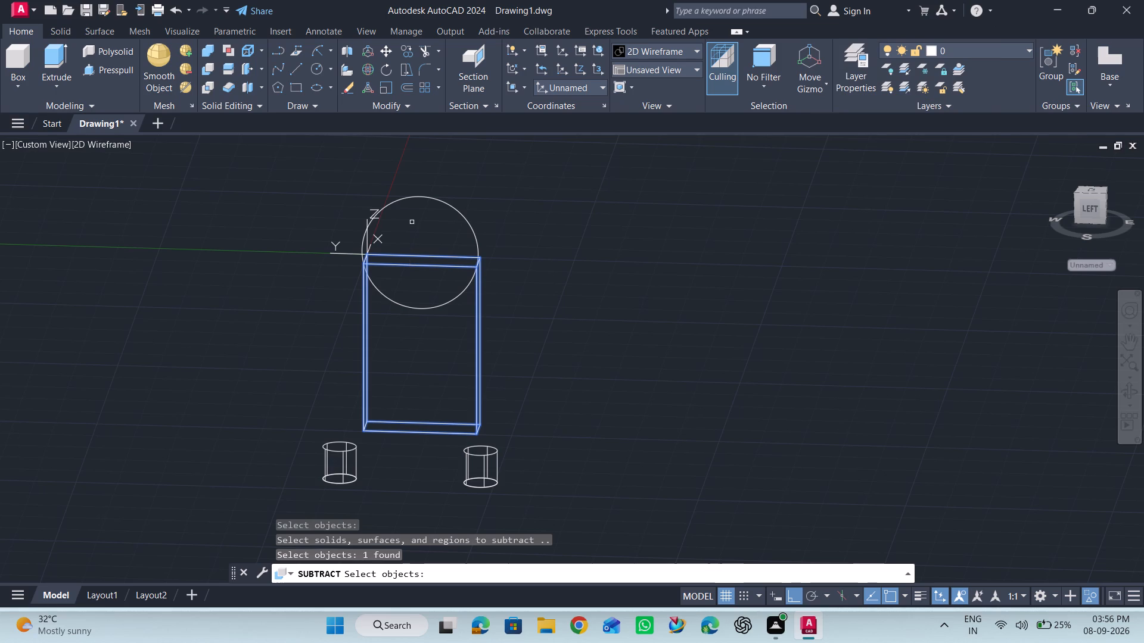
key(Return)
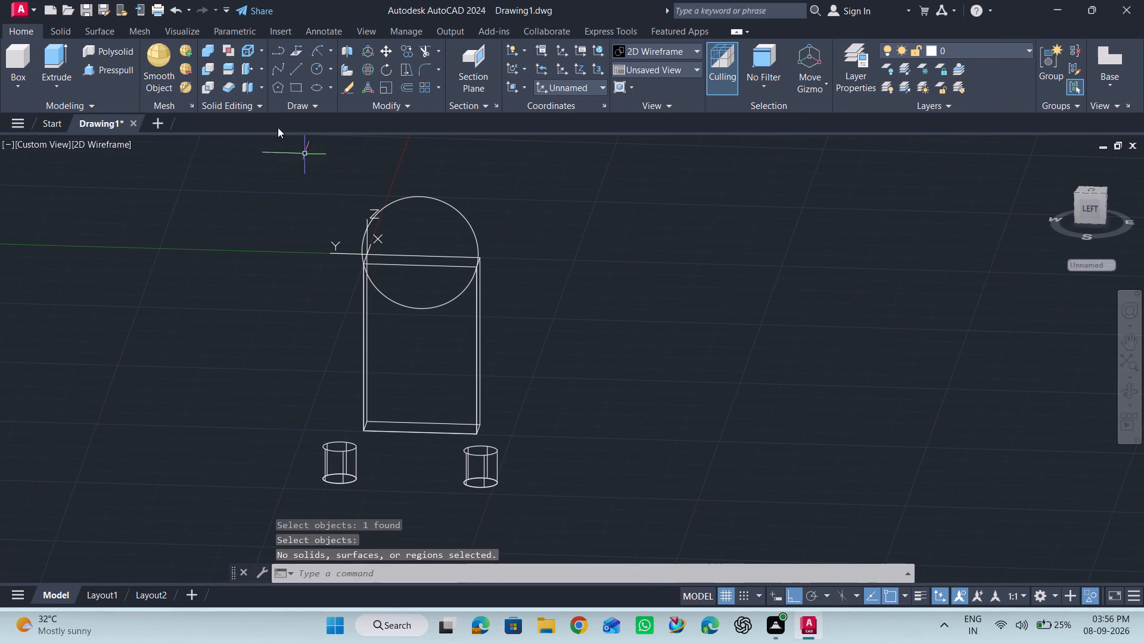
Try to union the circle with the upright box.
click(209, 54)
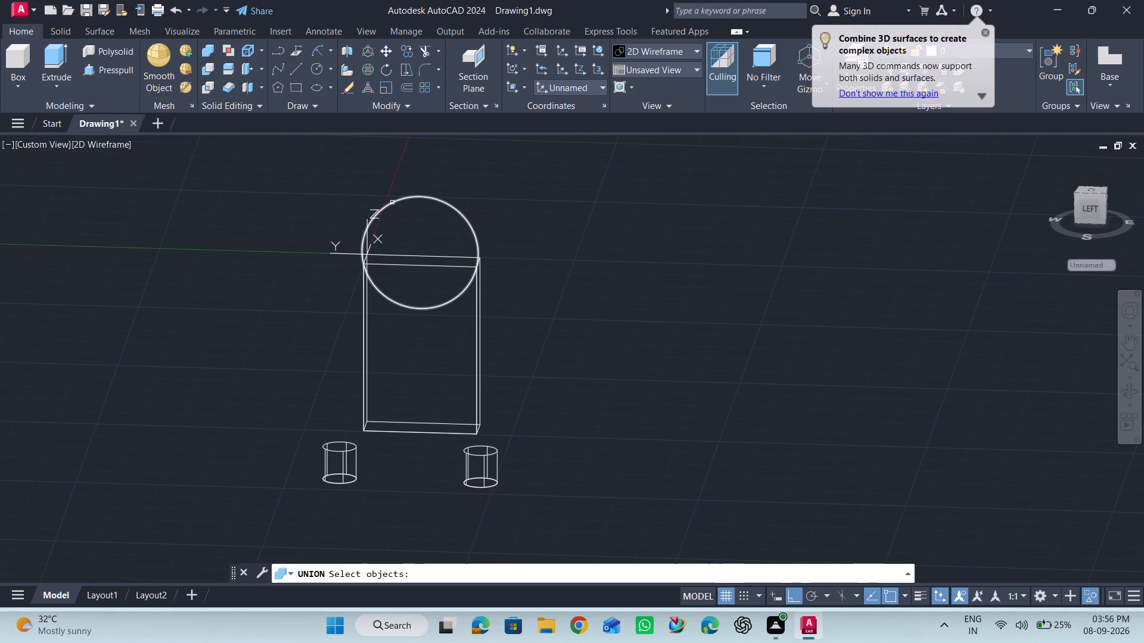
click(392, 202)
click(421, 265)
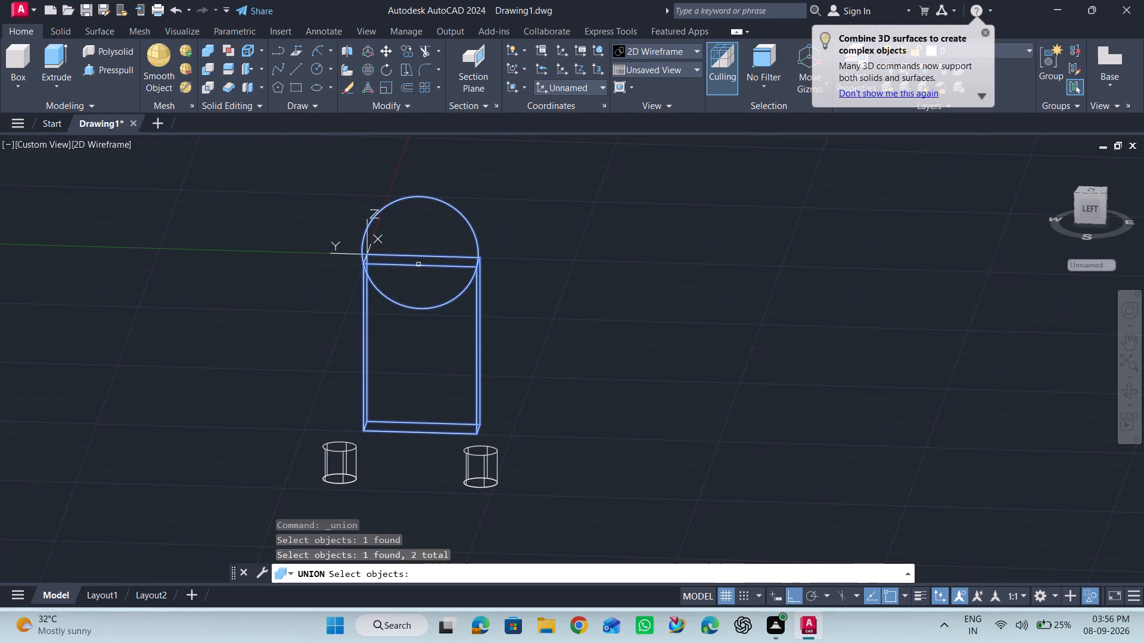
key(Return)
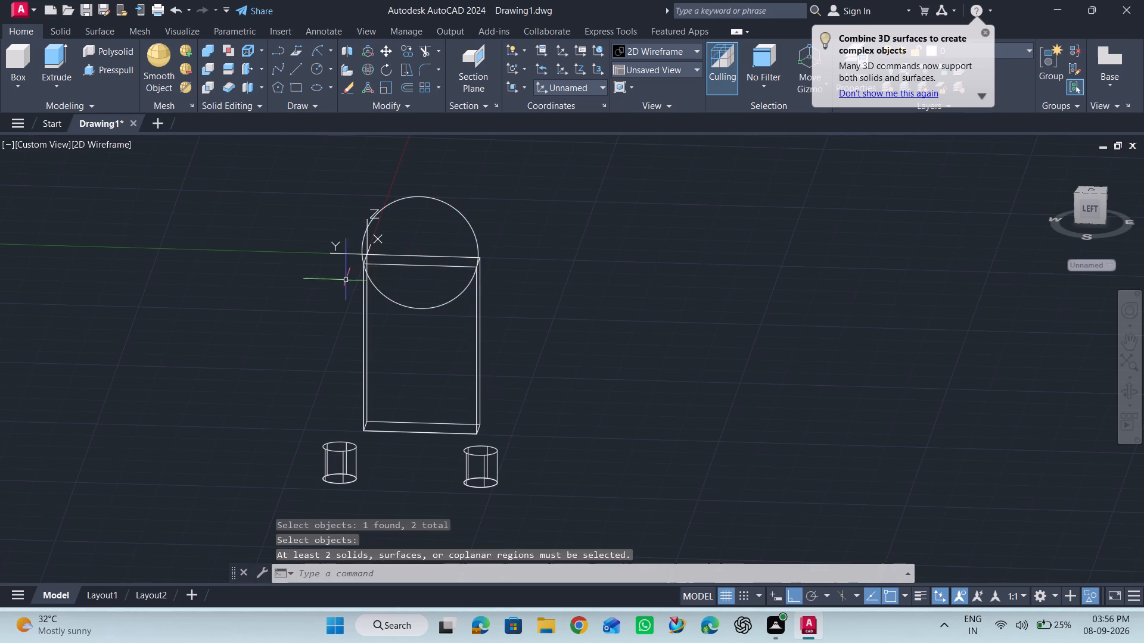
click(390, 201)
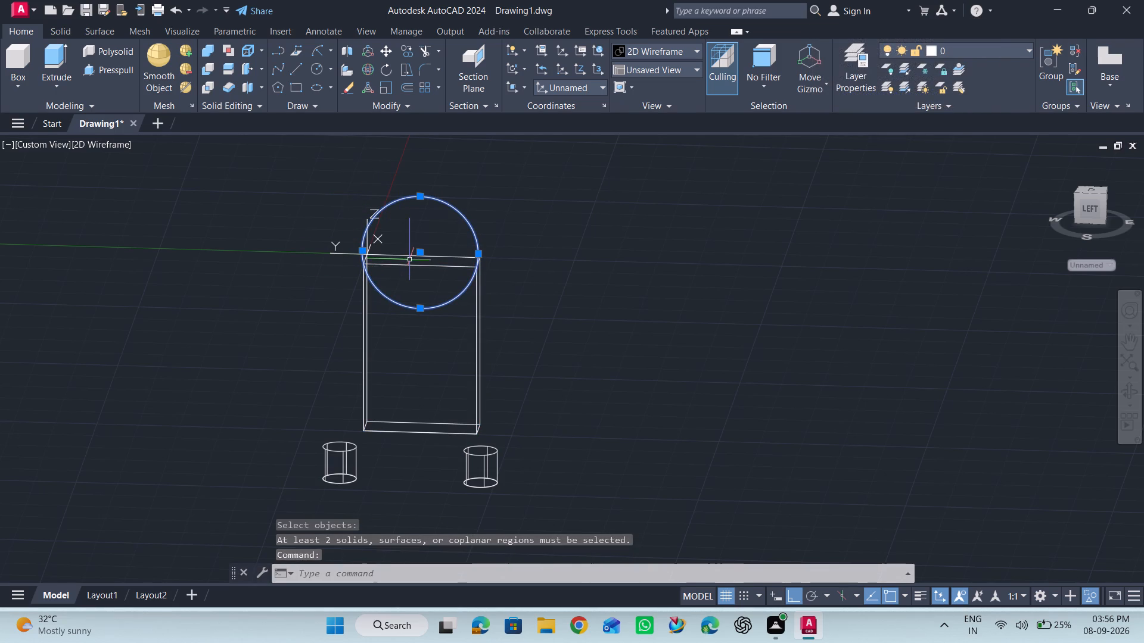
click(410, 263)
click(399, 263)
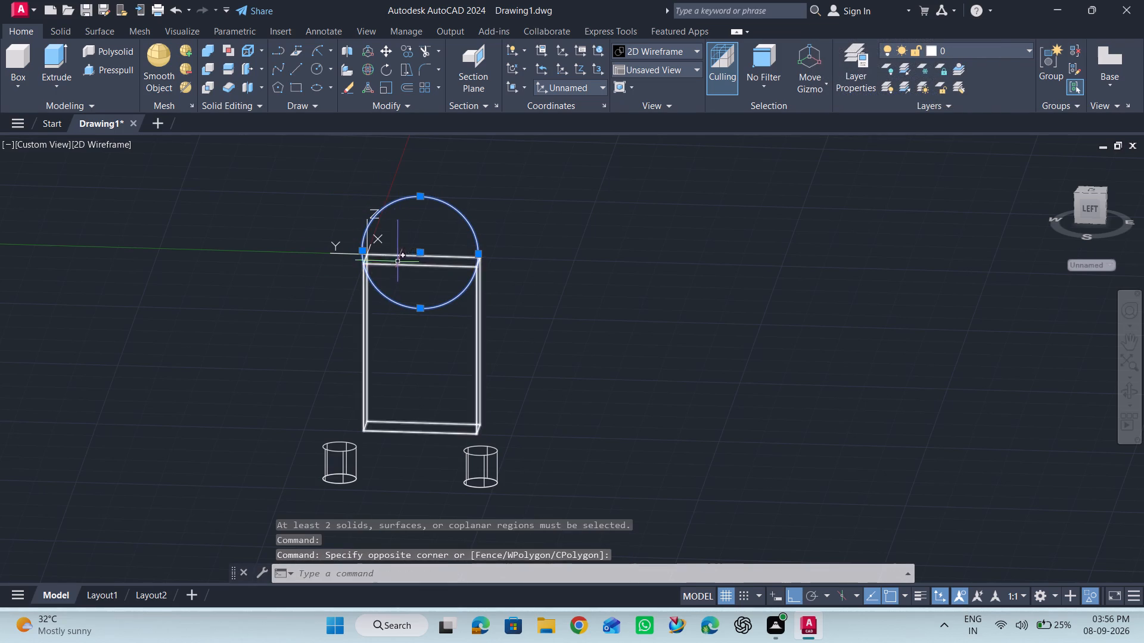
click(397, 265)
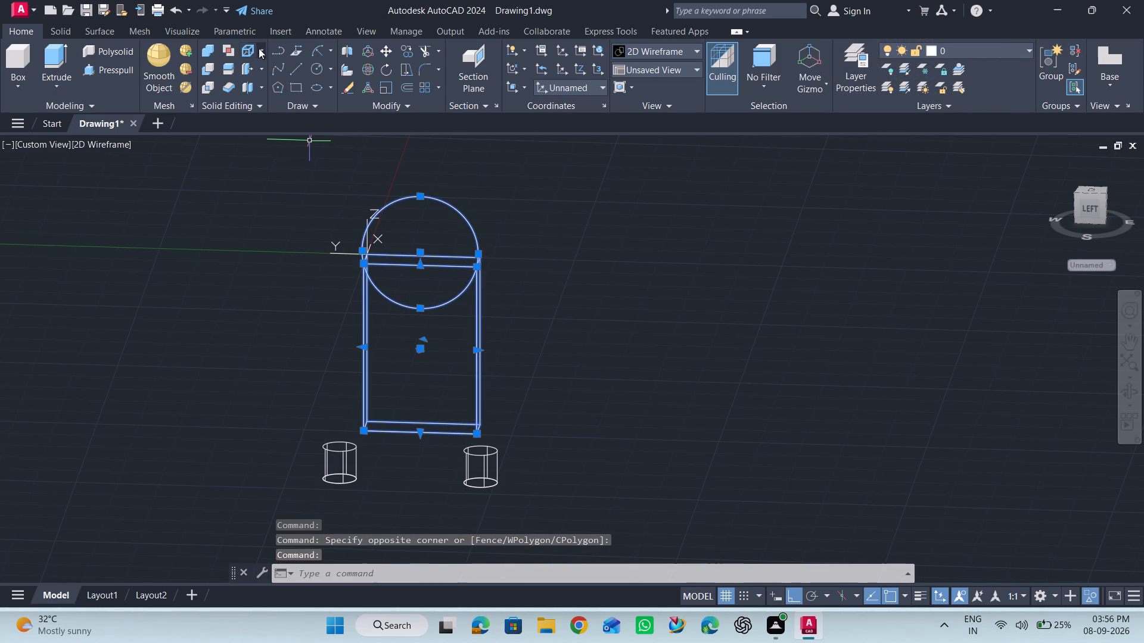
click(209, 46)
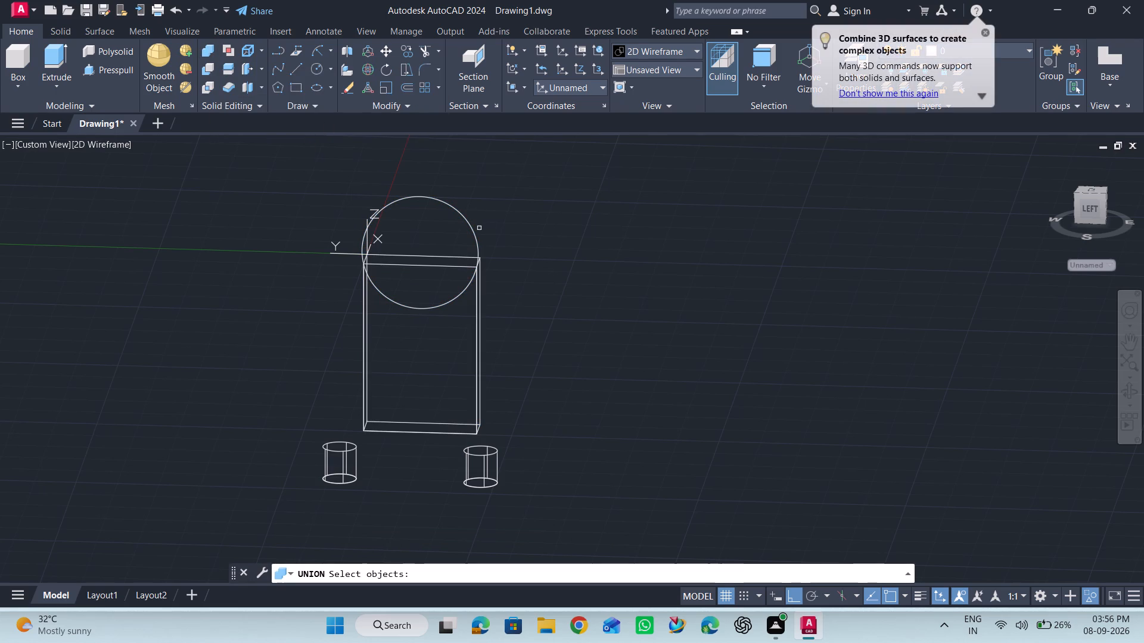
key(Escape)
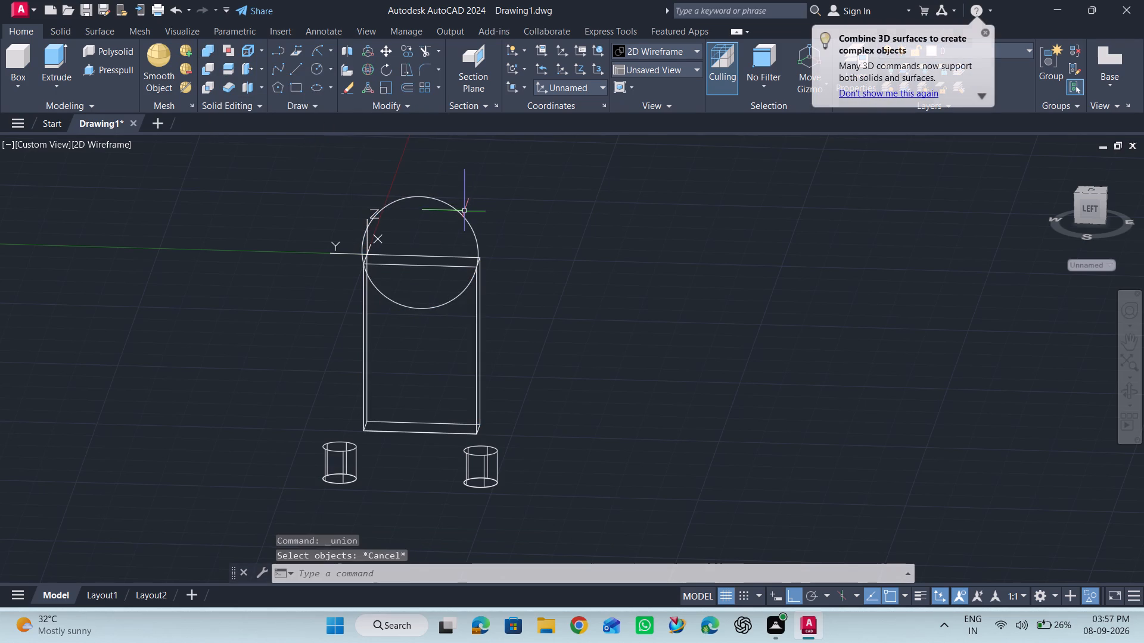
Presspull the circle at the top of the upright with an extrusion height of -16.
click(460, 213)
click(94, 72)
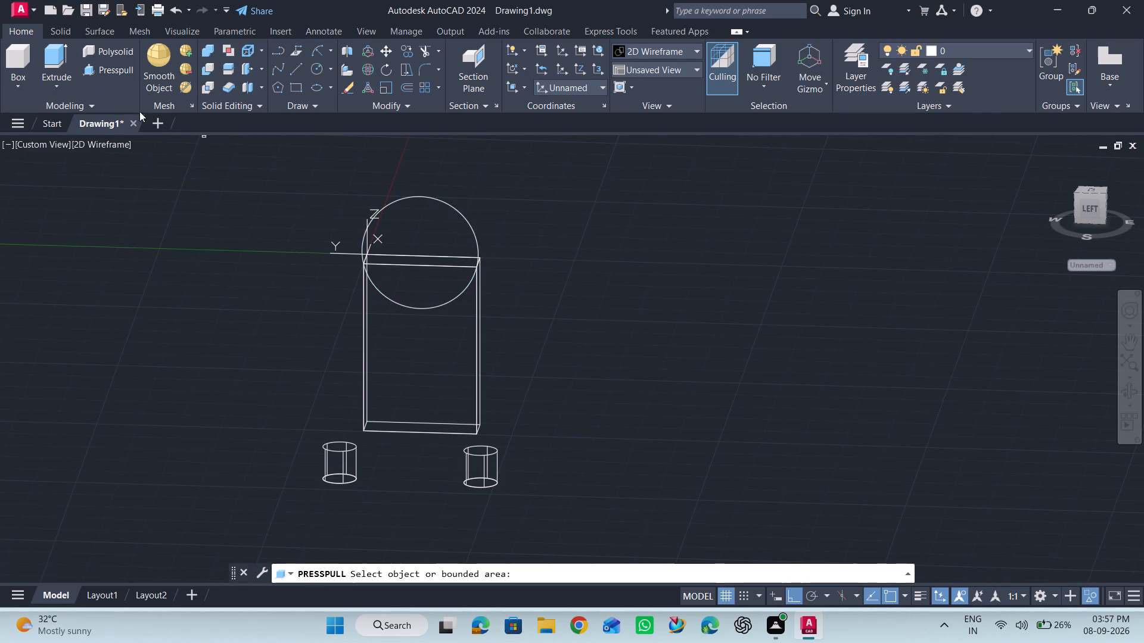
click(442, 204)
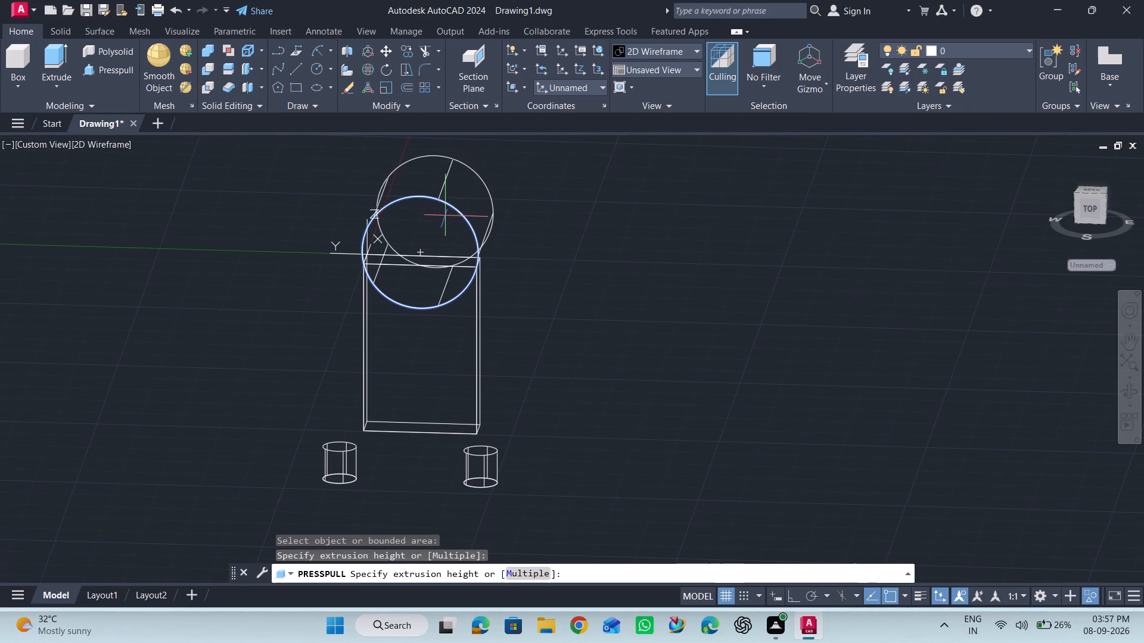
key(minus)
text(16)
key(Return)
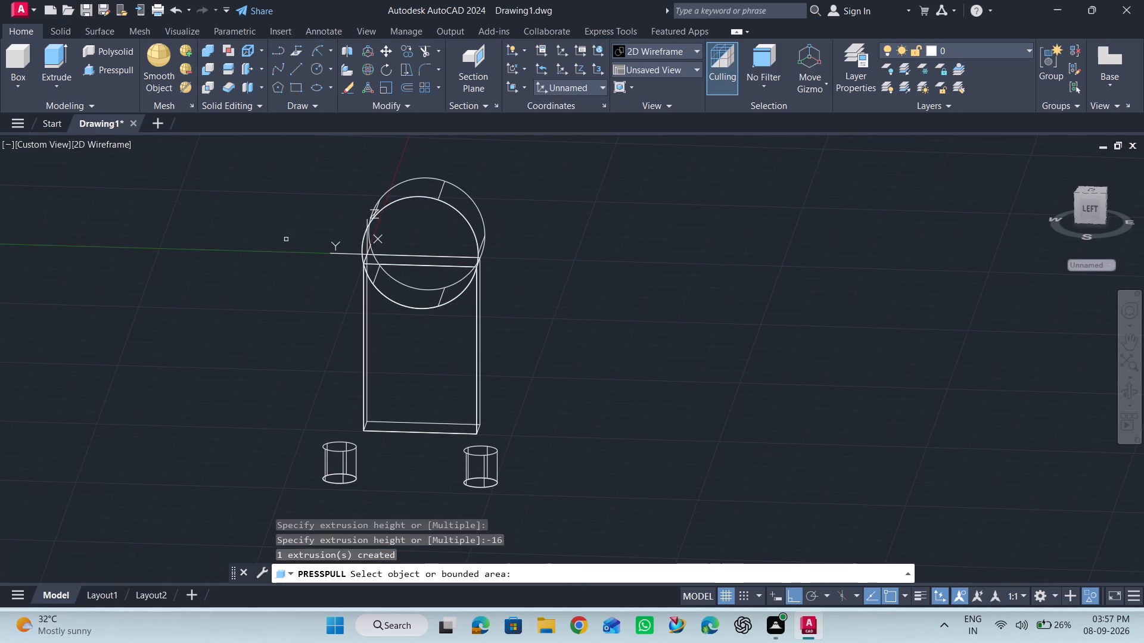
Union the extruded cylindrical boss with the upright box.
key(Escape)
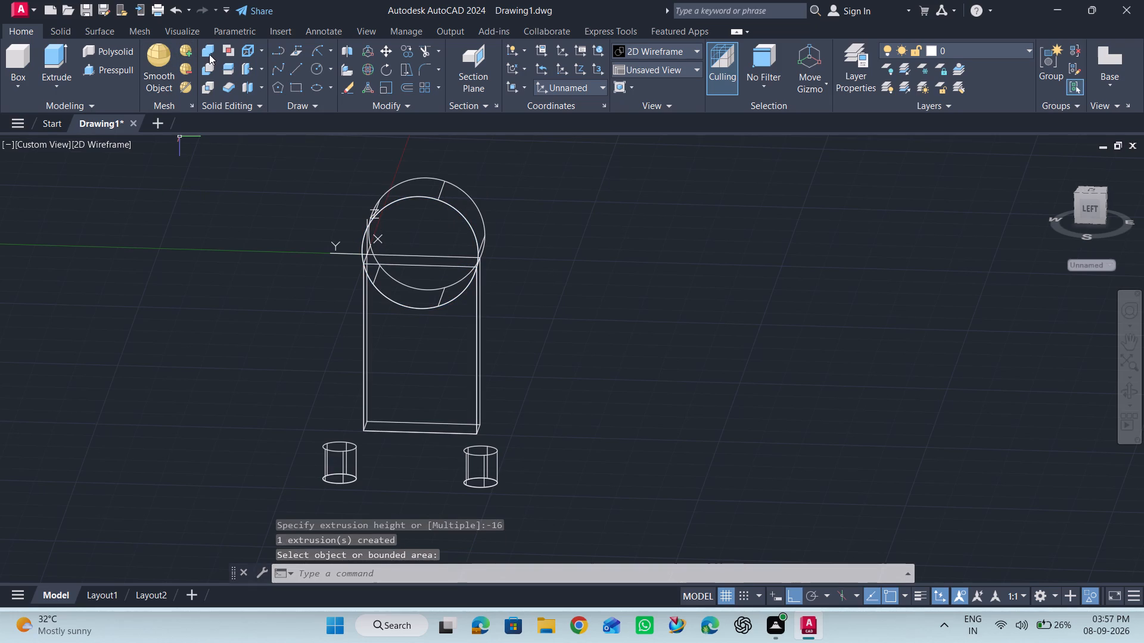
click(209, 54)
click(461, 214)
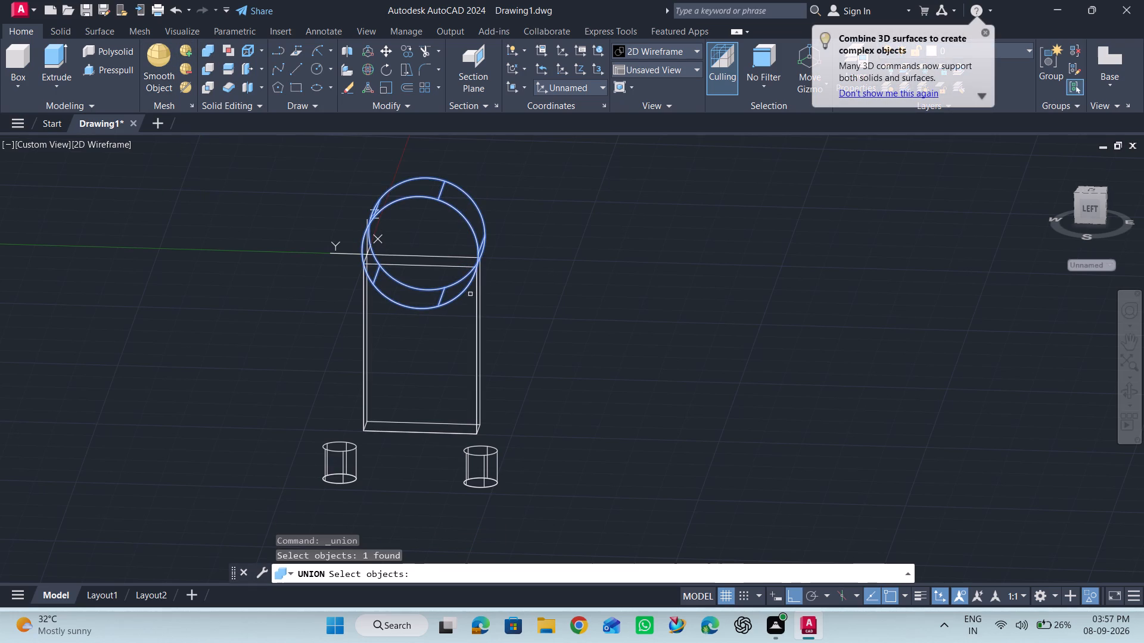
click(478, 307)
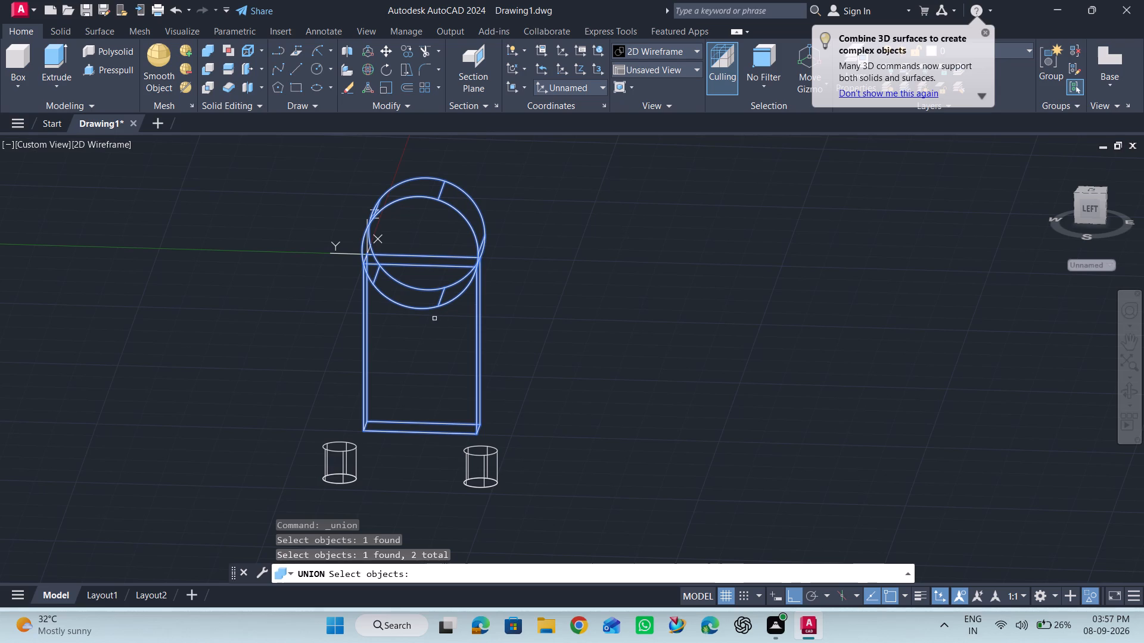
key(Return)
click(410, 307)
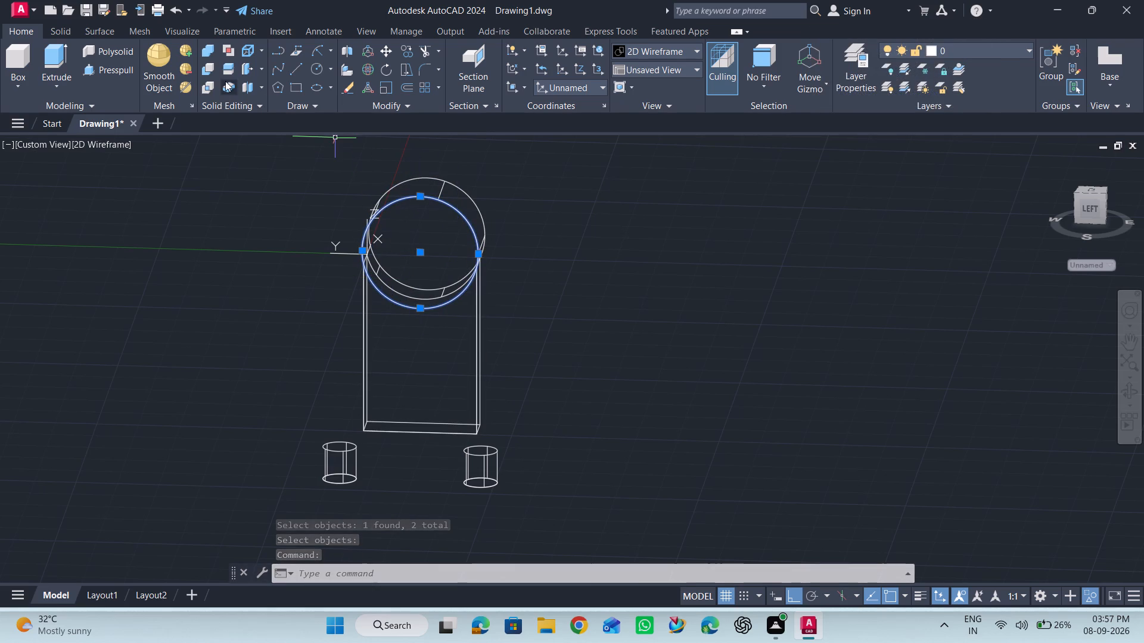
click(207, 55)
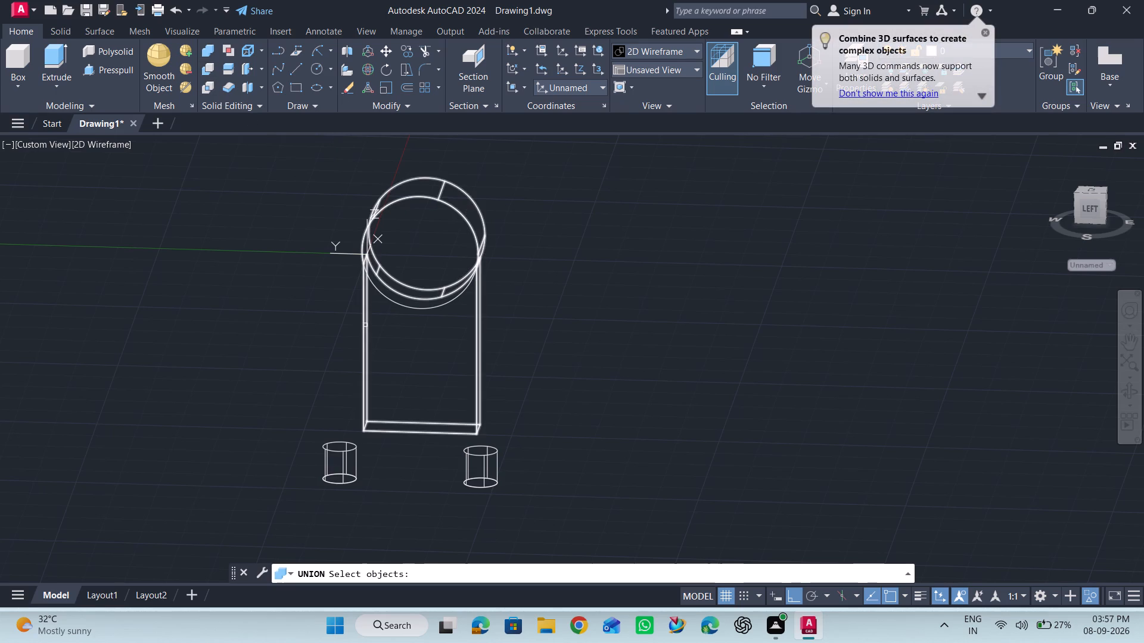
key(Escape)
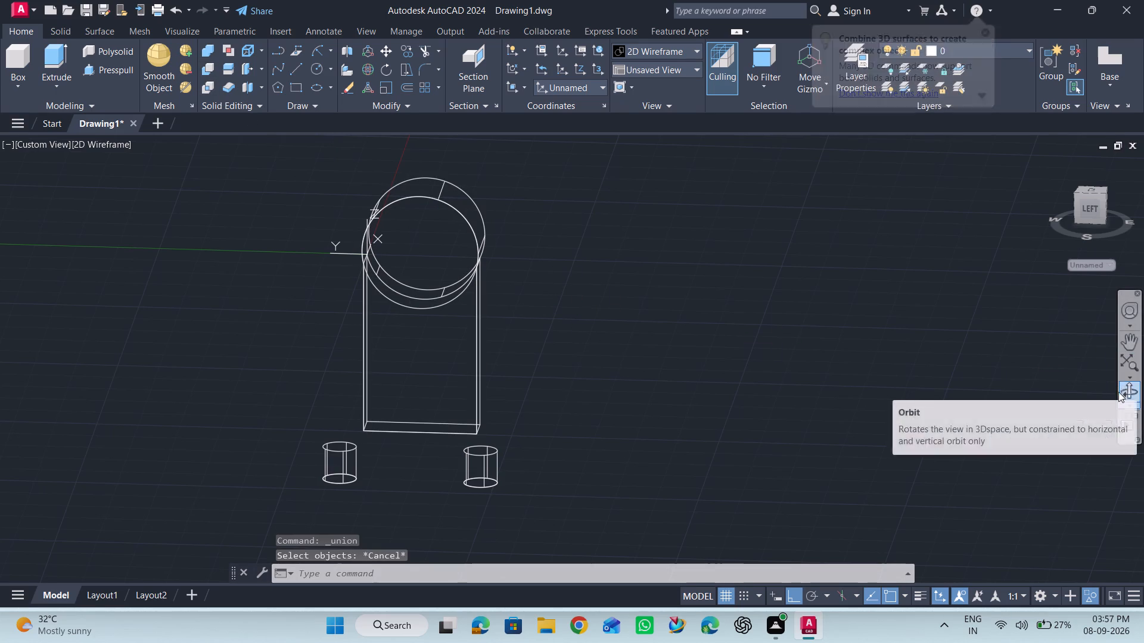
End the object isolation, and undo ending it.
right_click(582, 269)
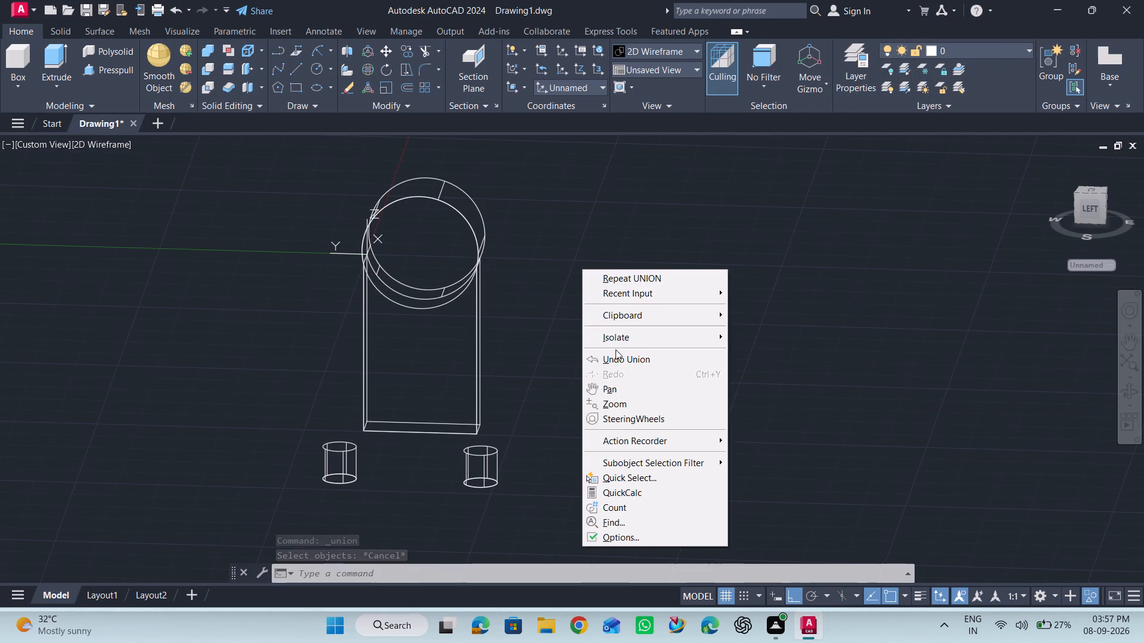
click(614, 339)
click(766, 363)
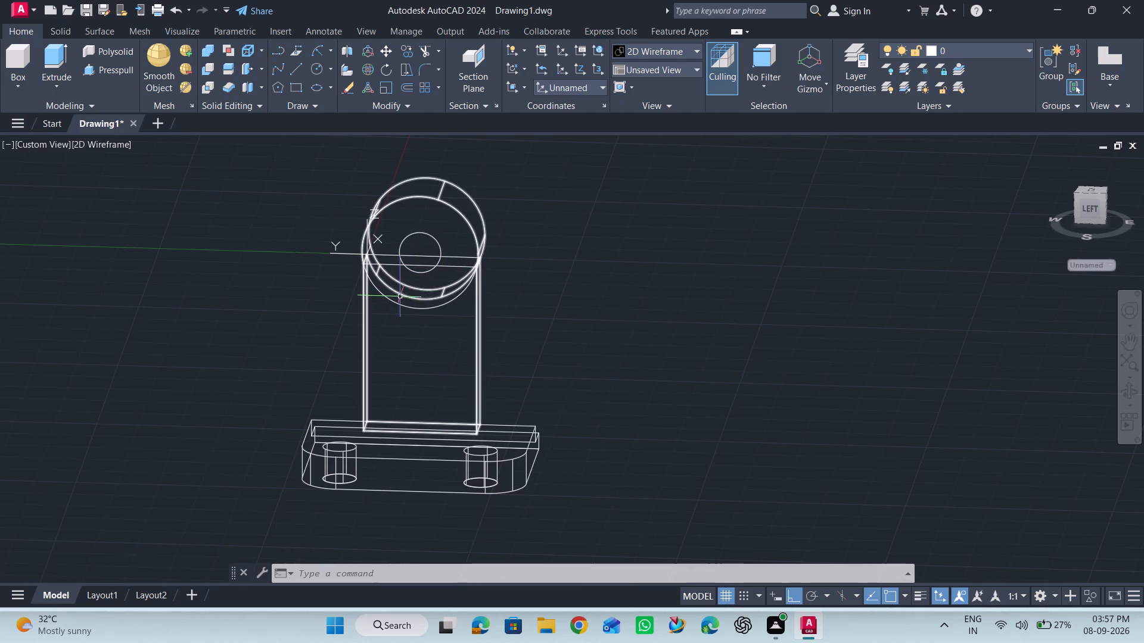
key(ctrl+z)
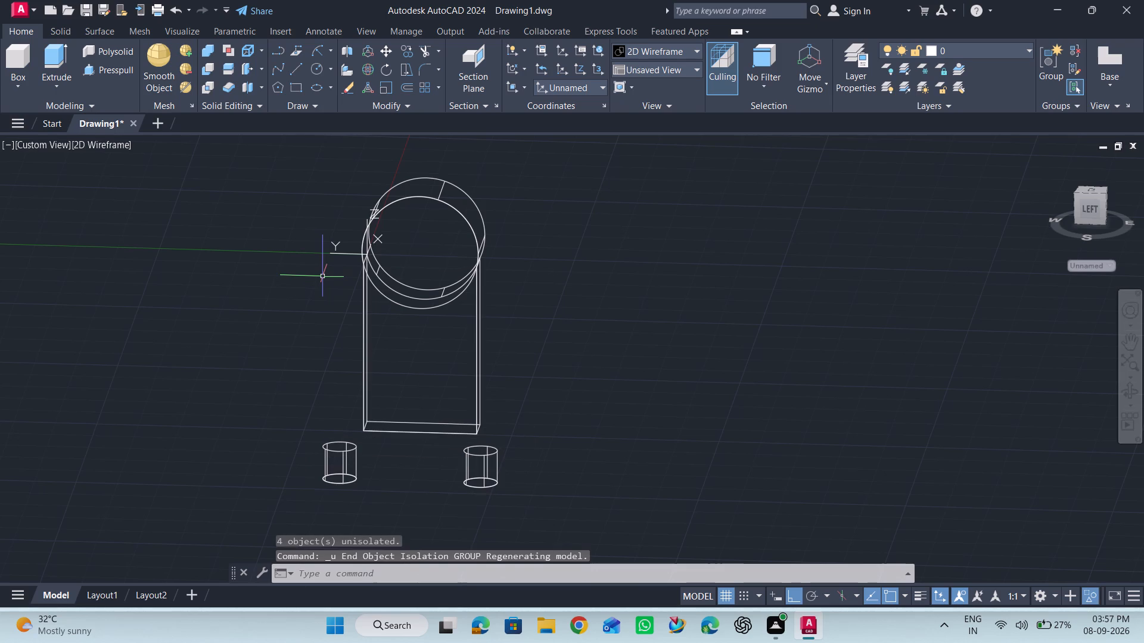
Examine the joint between the cylindrical boss and the upright from an oblique angle.
click(363, 276)
scroll(370, 250, up, 2)
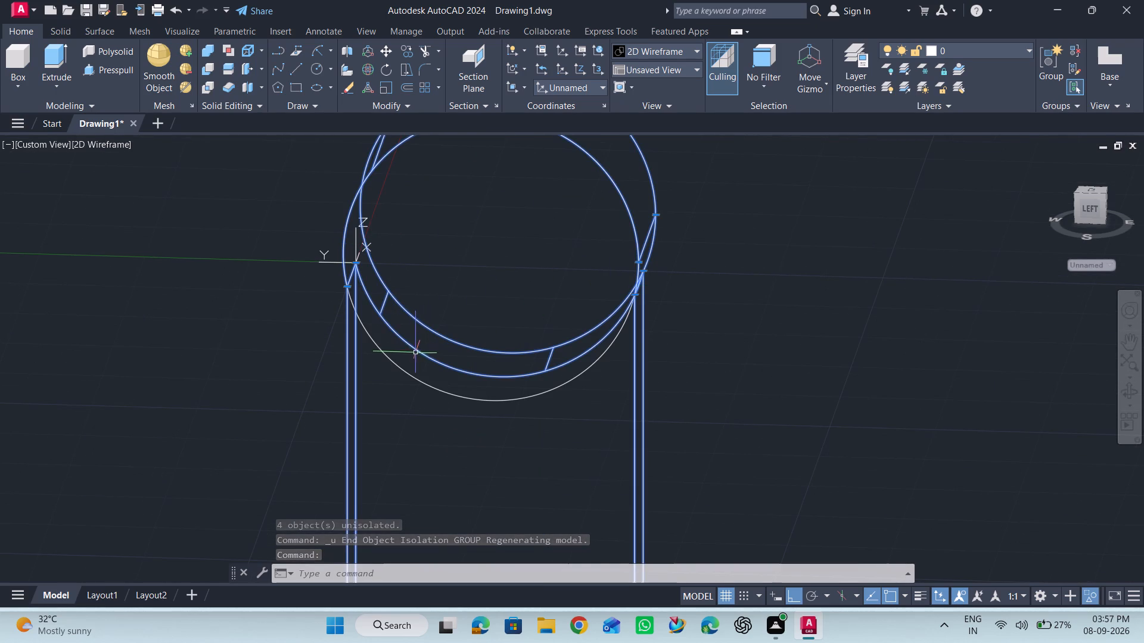
click(1125, 383)
drag(891, 342, 1008, 344)
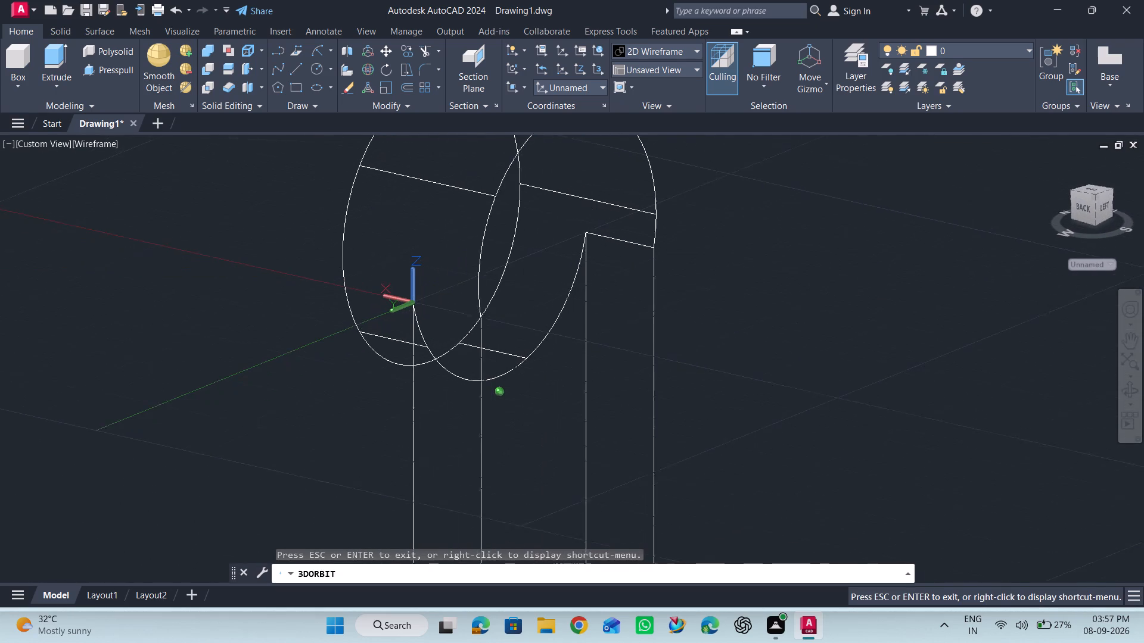
drag(1008, 344, 1003, 344)
key(Escape)
scroll(815, 295, down, 2)
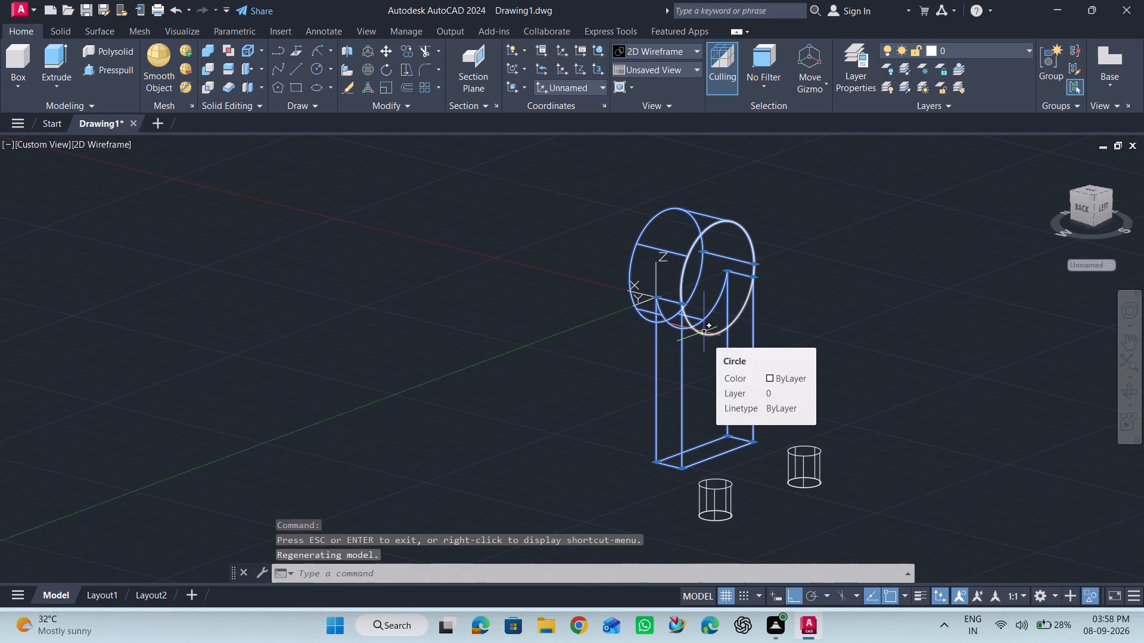
scroll(857, 320, up, 2)
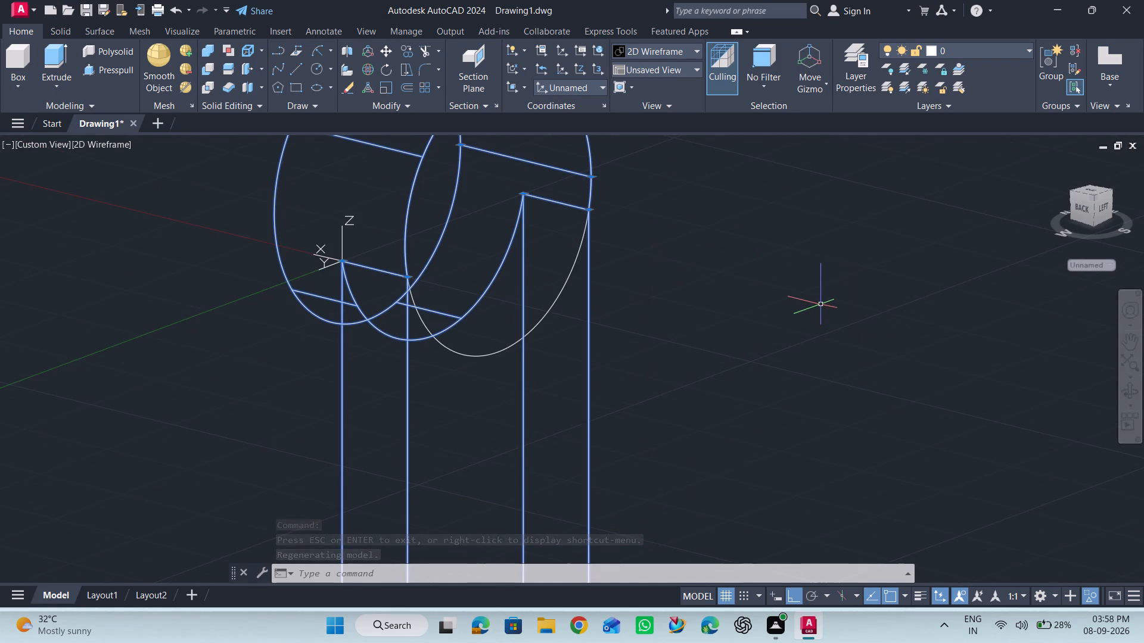
key(Escape)
scroll(783, 323, down, 1)
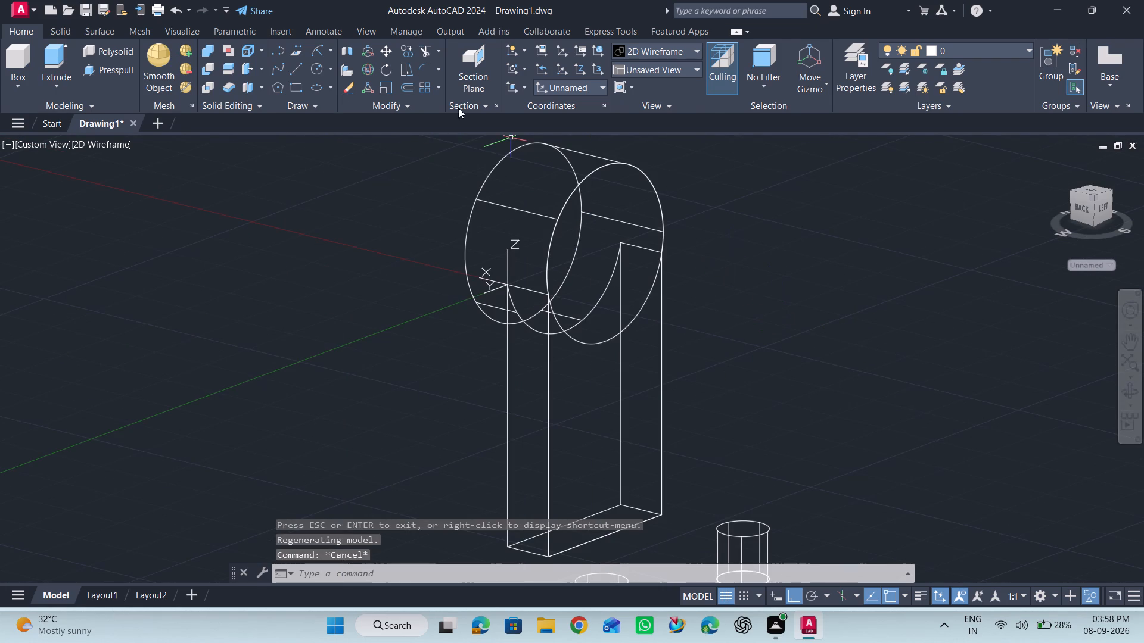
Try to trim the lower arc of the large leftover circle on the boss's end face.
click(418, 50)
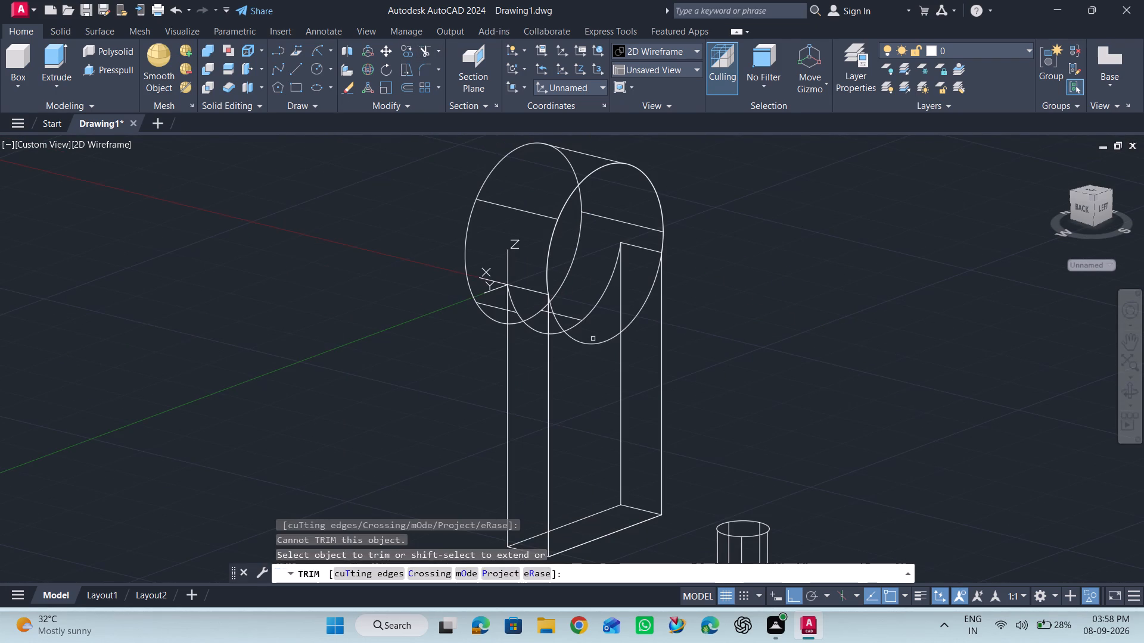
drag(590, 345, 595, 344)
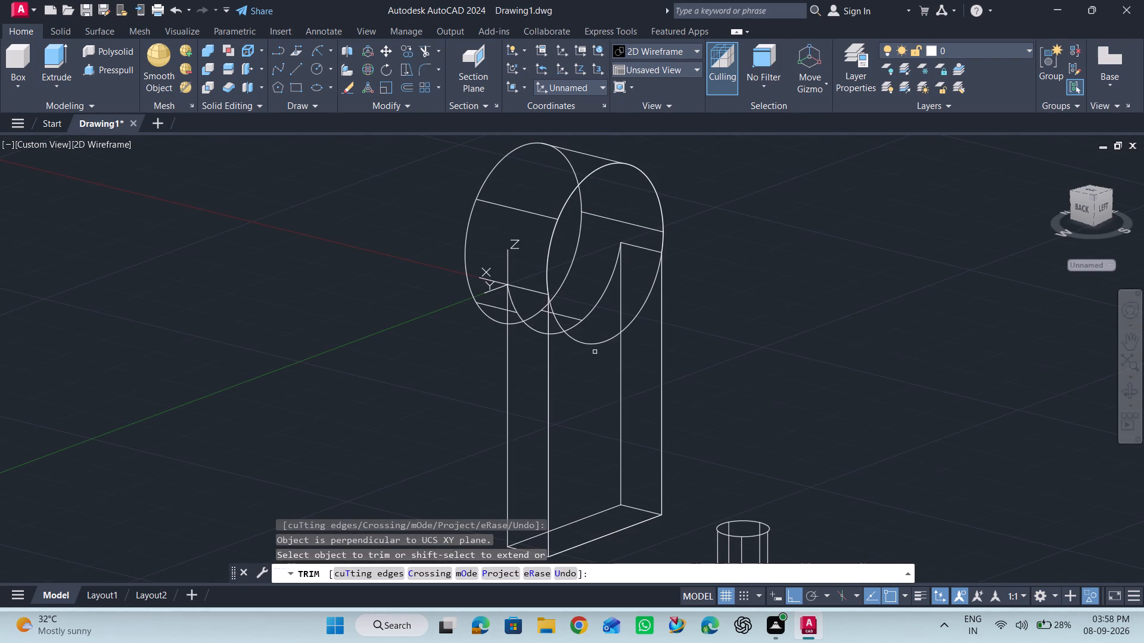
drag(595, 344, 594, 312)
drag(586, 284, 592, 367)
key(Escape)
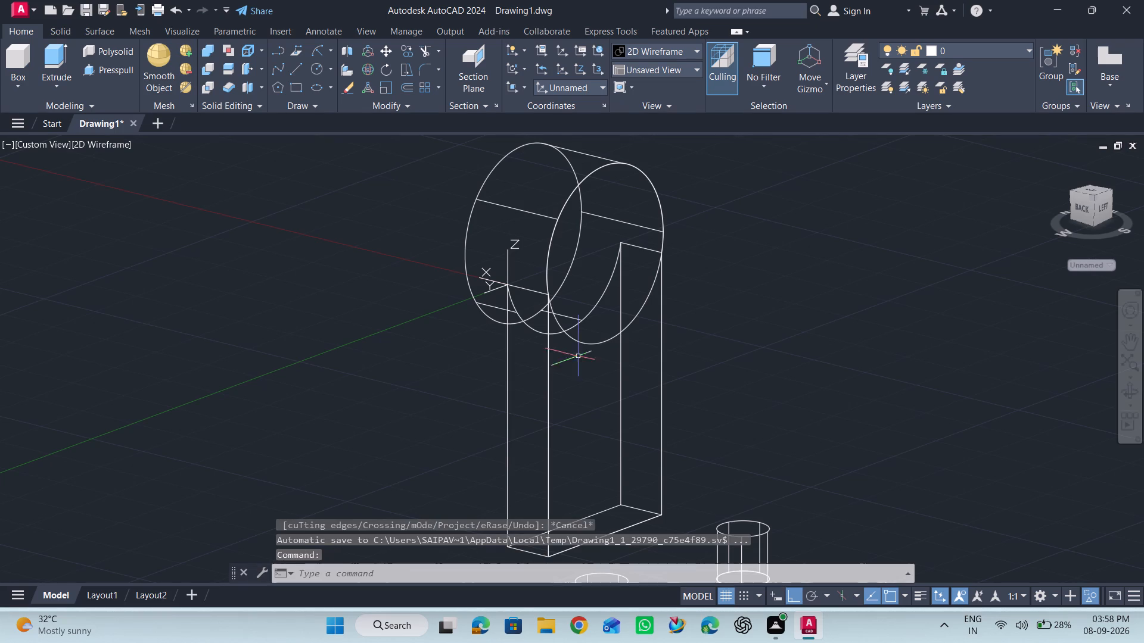
Delete the large leftover circle on the boss's end face.
click(586, 341)
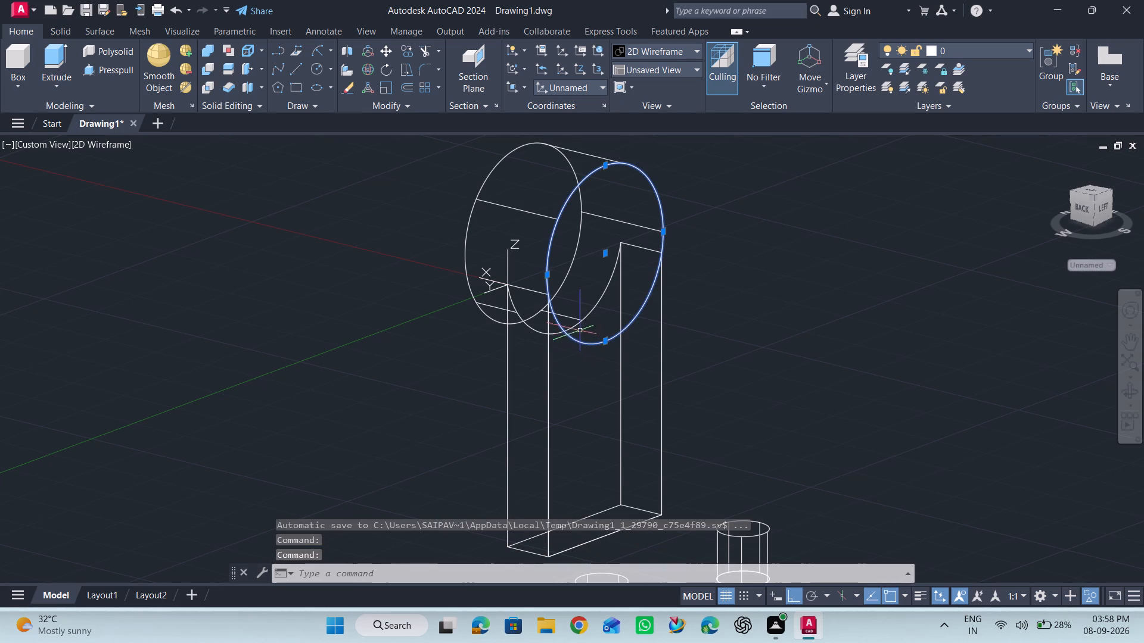
key(Delete)
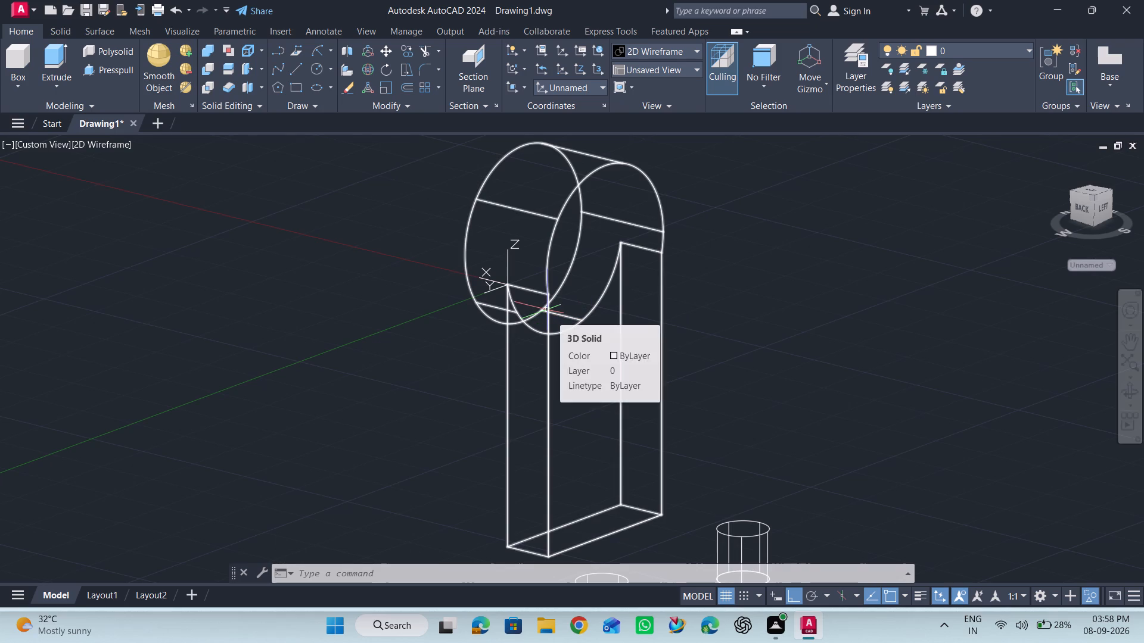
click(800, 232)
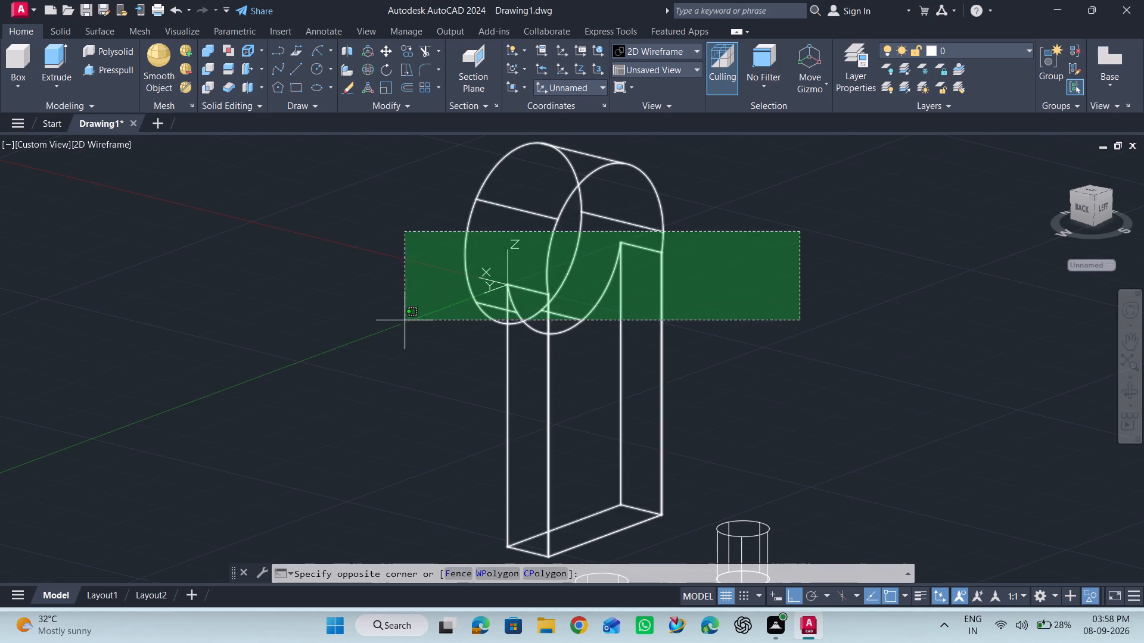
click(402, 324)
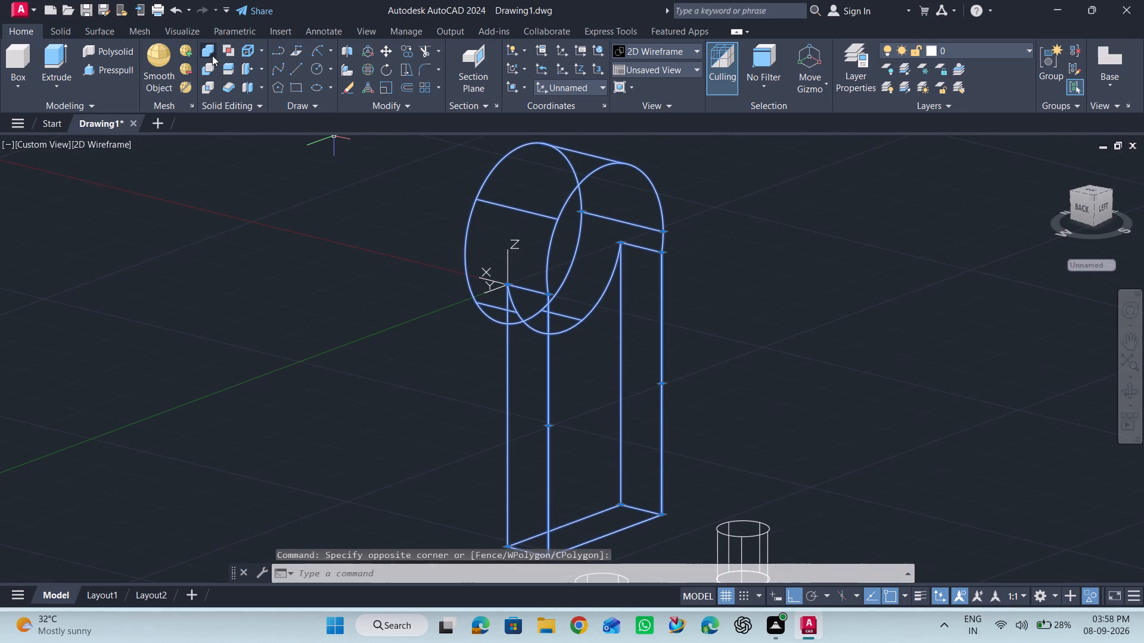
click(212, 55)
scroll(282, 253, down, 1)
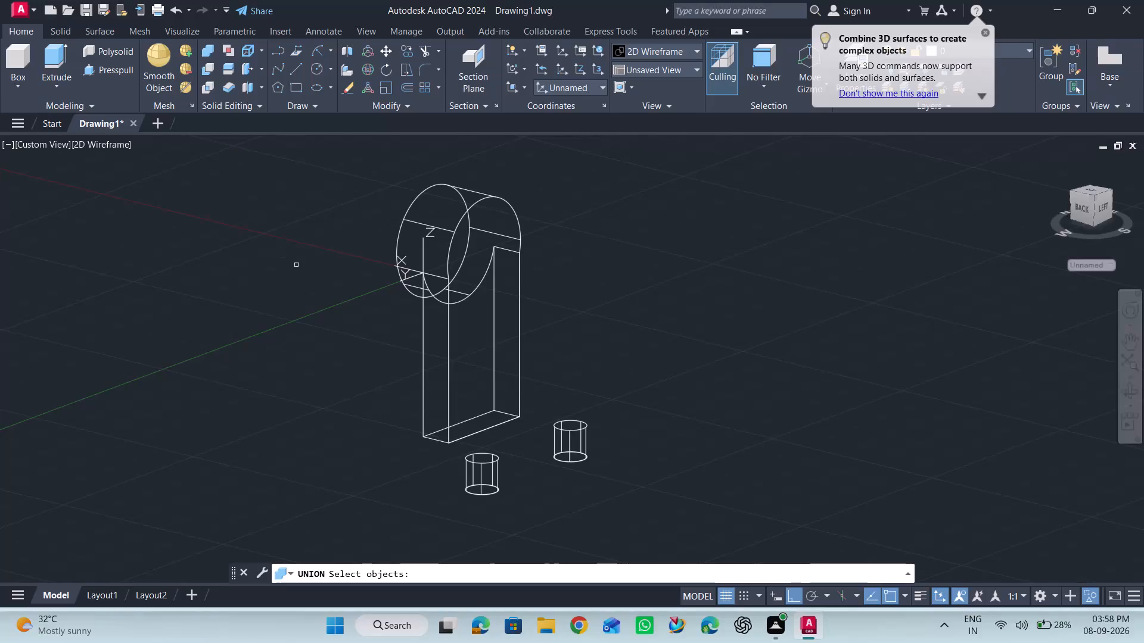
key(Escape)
End the object isolation so all hidden parts of the bracket are shown.
right_click(632, 279)
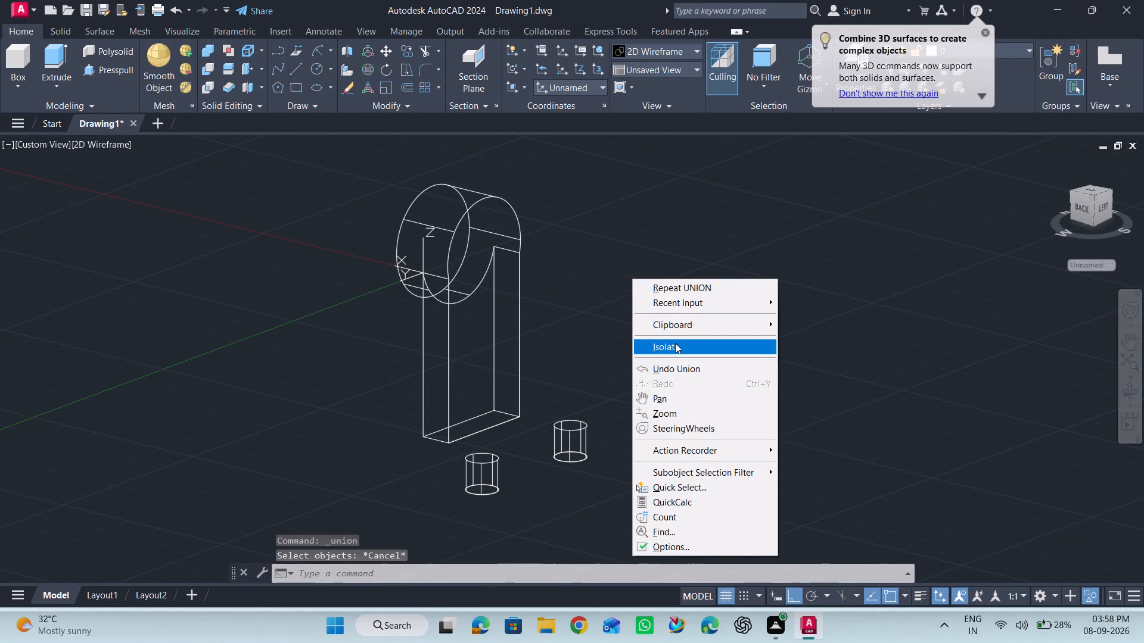
click(675, 343)
click(792, 376)
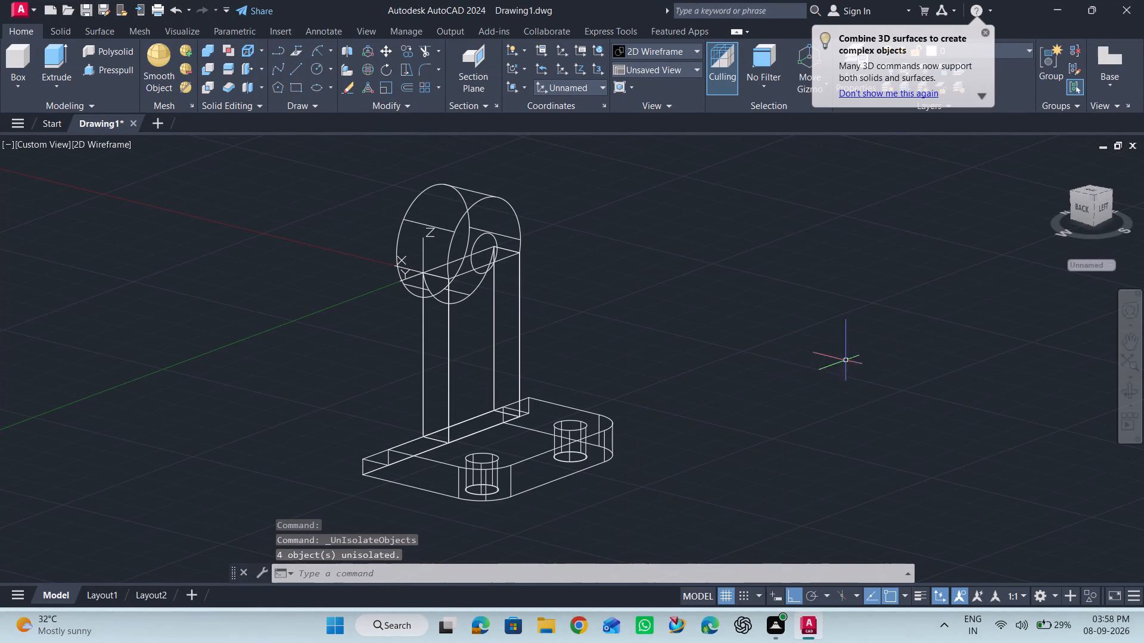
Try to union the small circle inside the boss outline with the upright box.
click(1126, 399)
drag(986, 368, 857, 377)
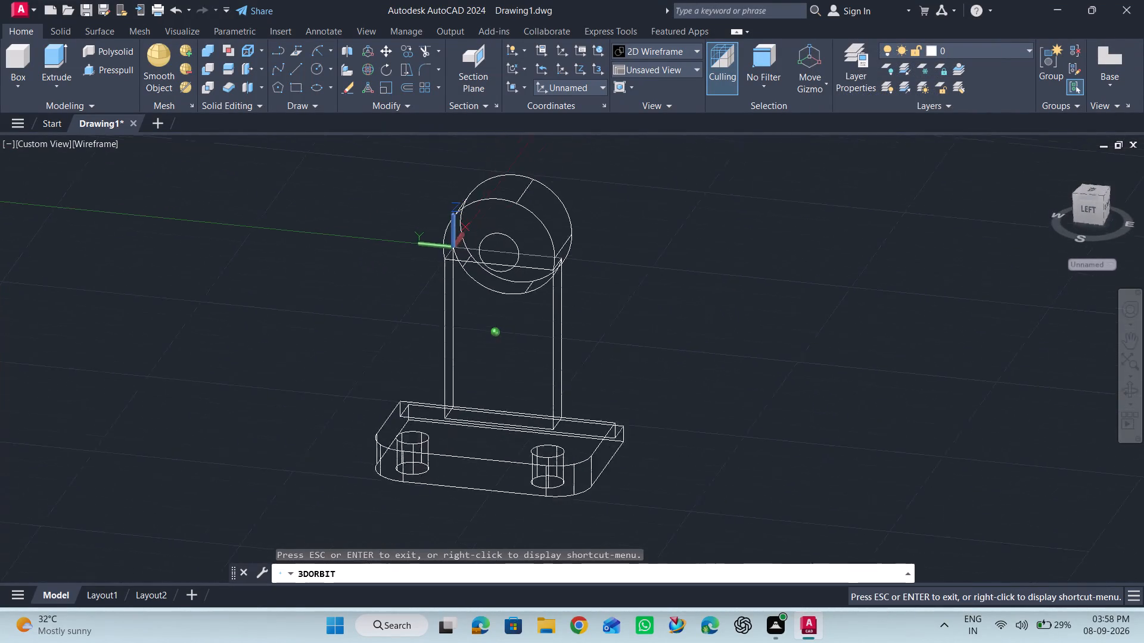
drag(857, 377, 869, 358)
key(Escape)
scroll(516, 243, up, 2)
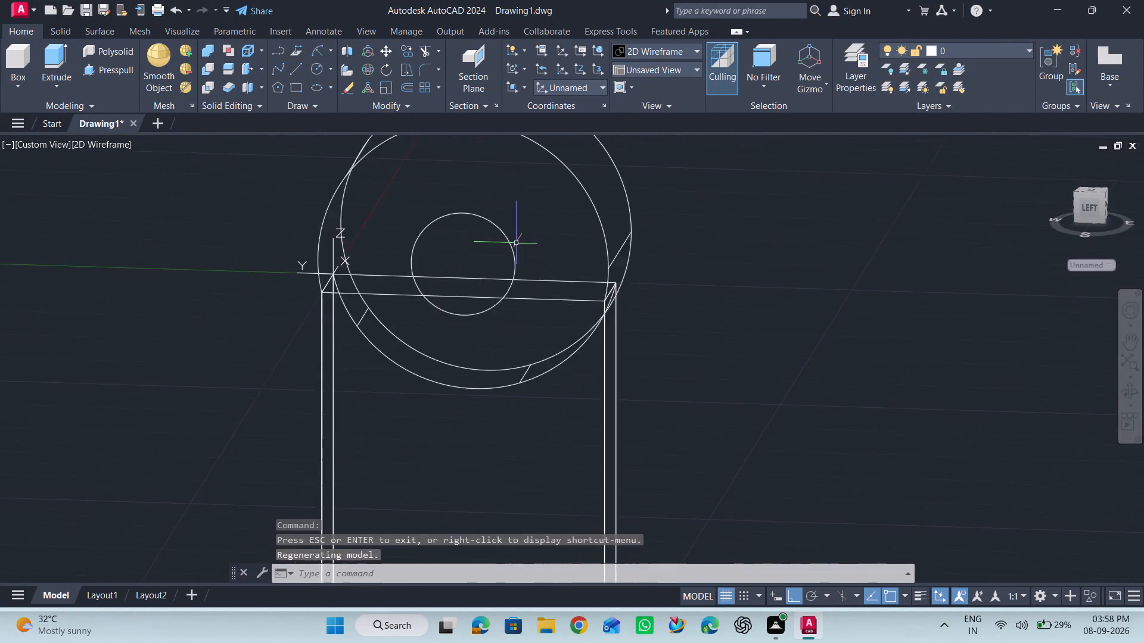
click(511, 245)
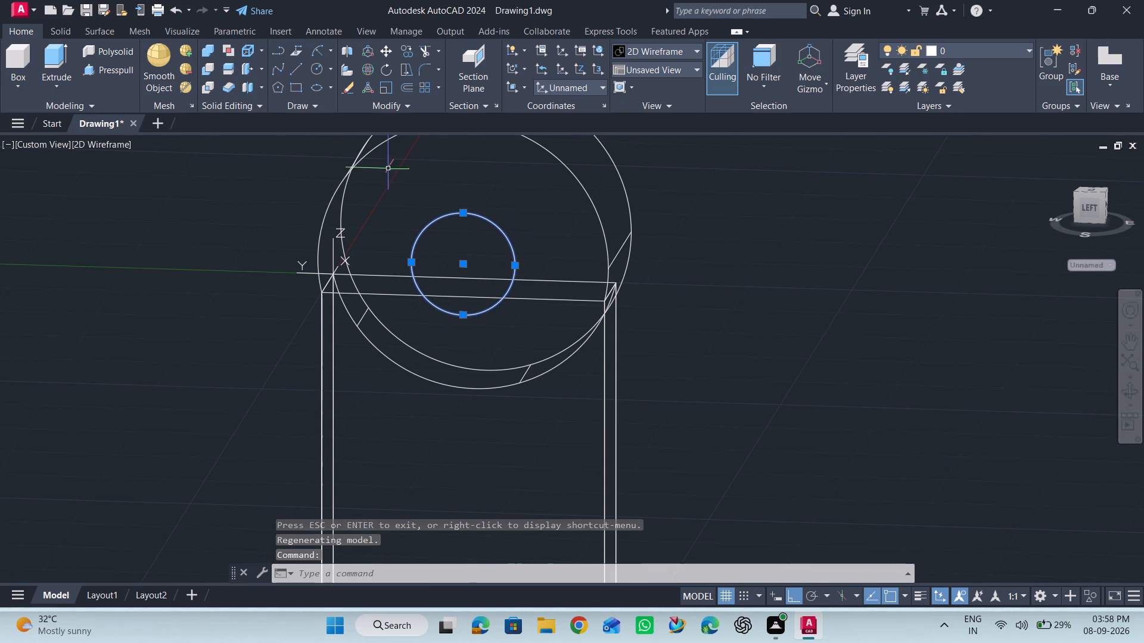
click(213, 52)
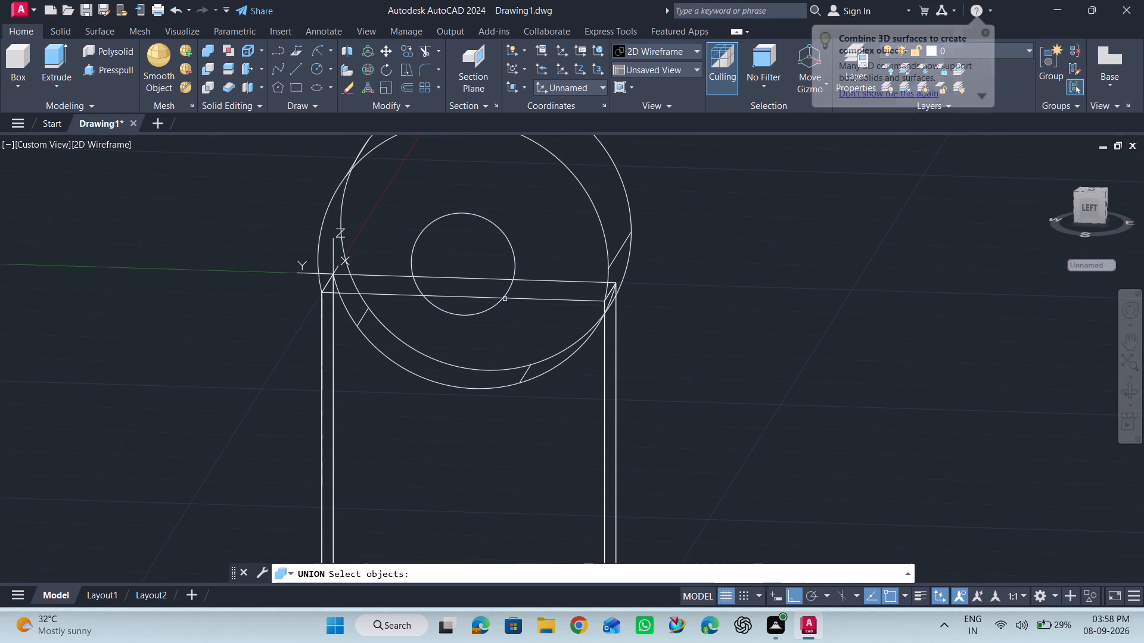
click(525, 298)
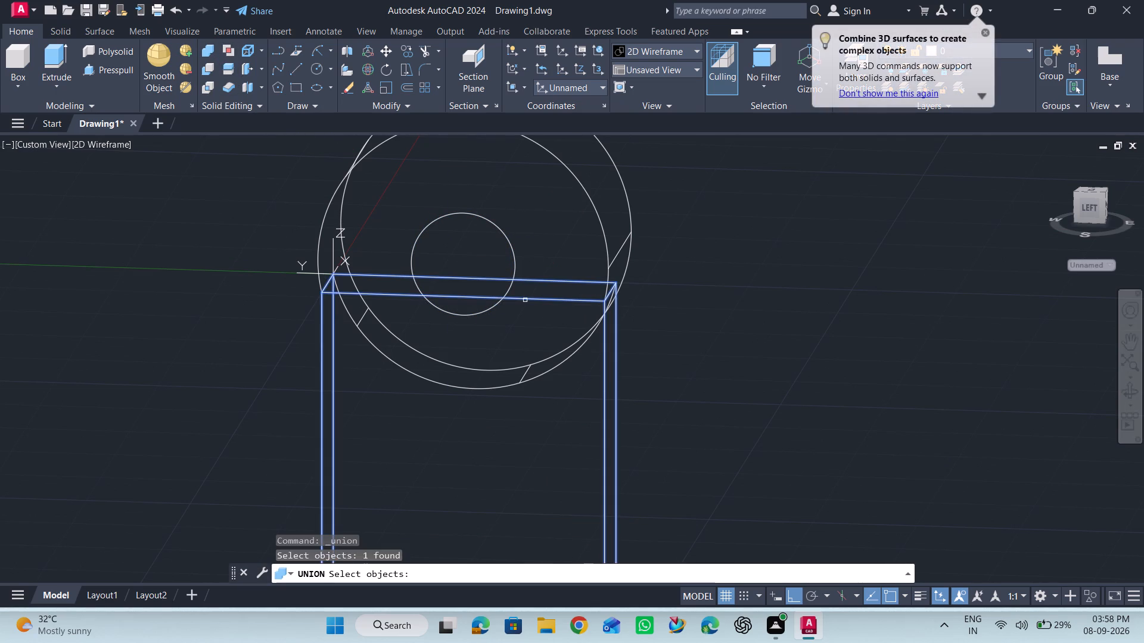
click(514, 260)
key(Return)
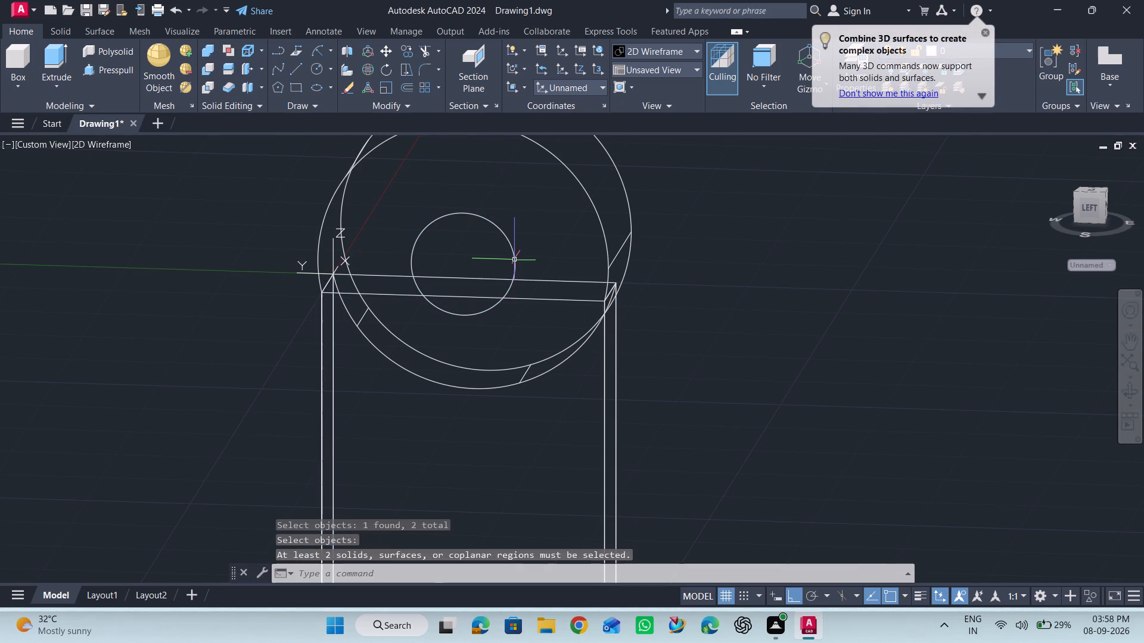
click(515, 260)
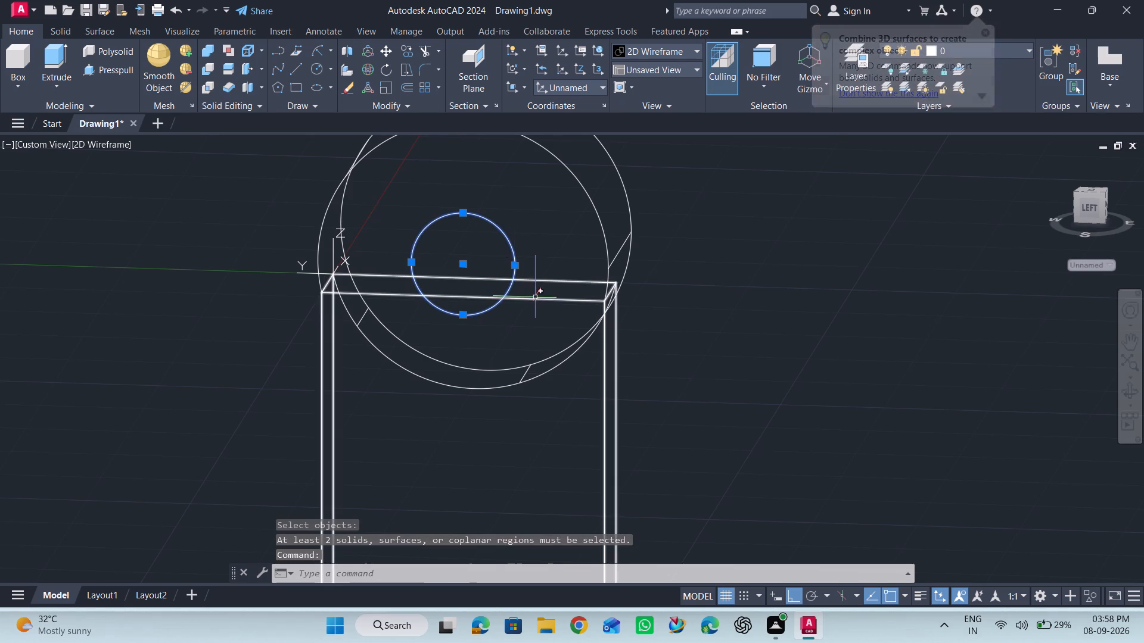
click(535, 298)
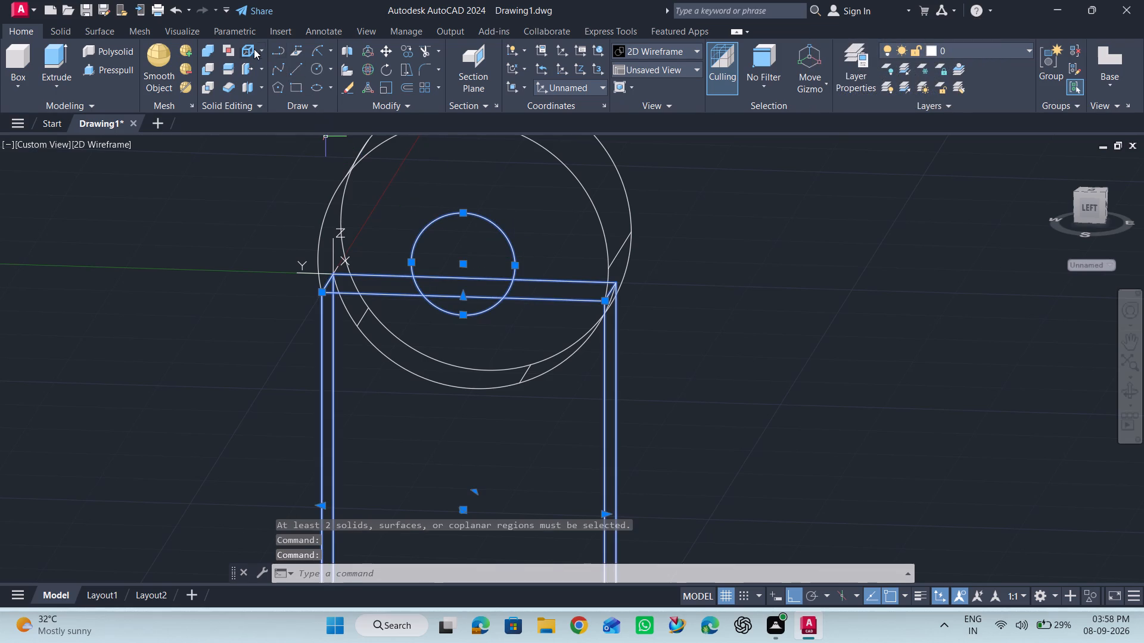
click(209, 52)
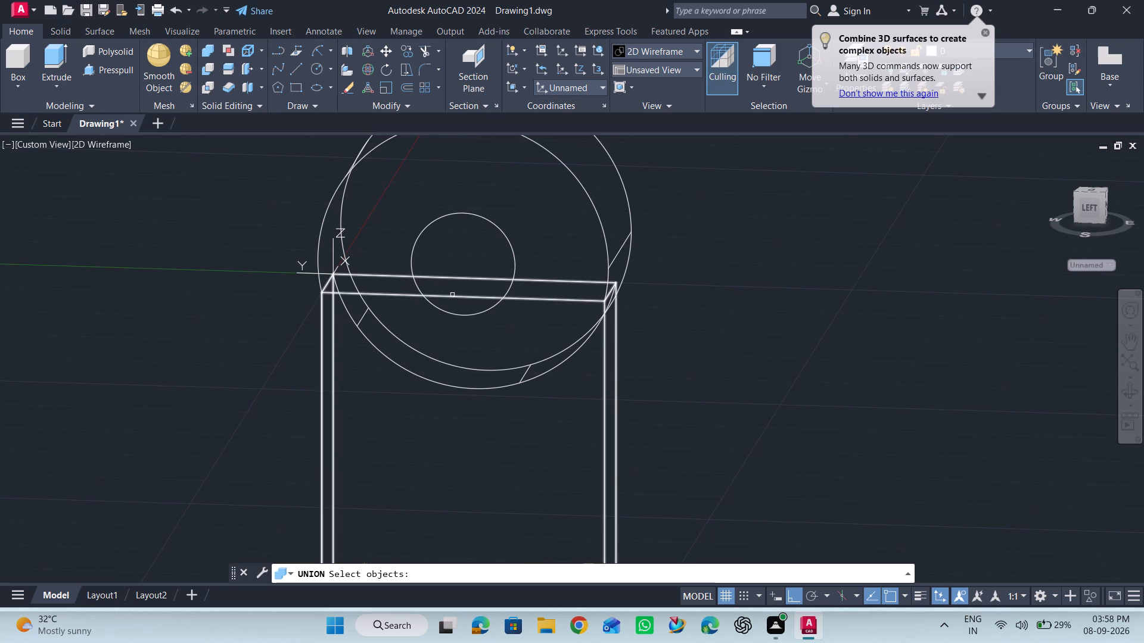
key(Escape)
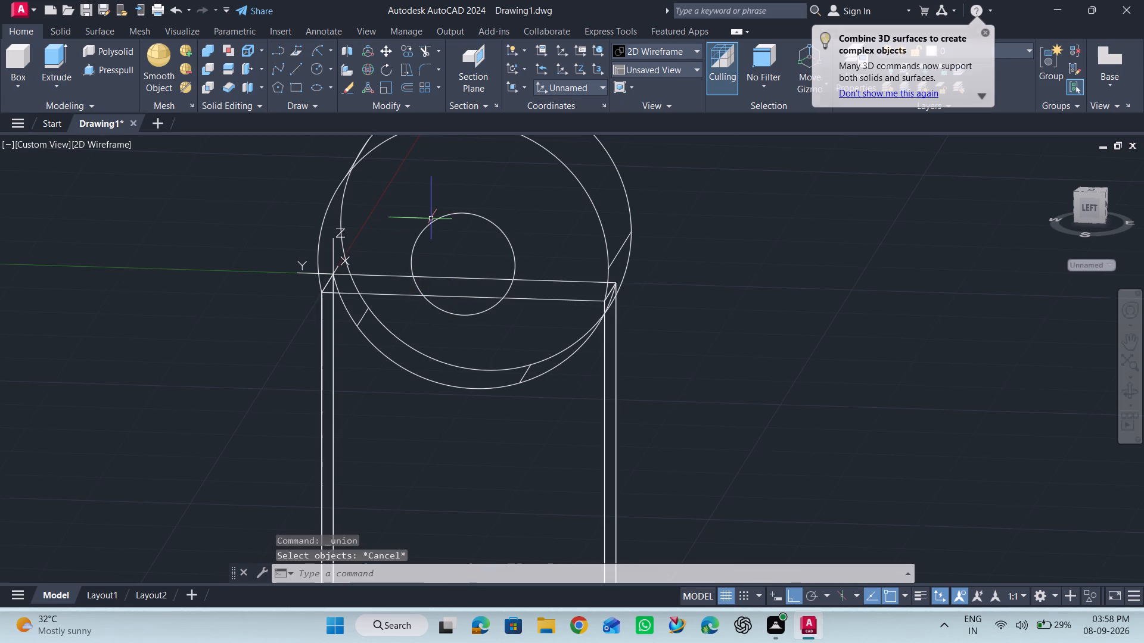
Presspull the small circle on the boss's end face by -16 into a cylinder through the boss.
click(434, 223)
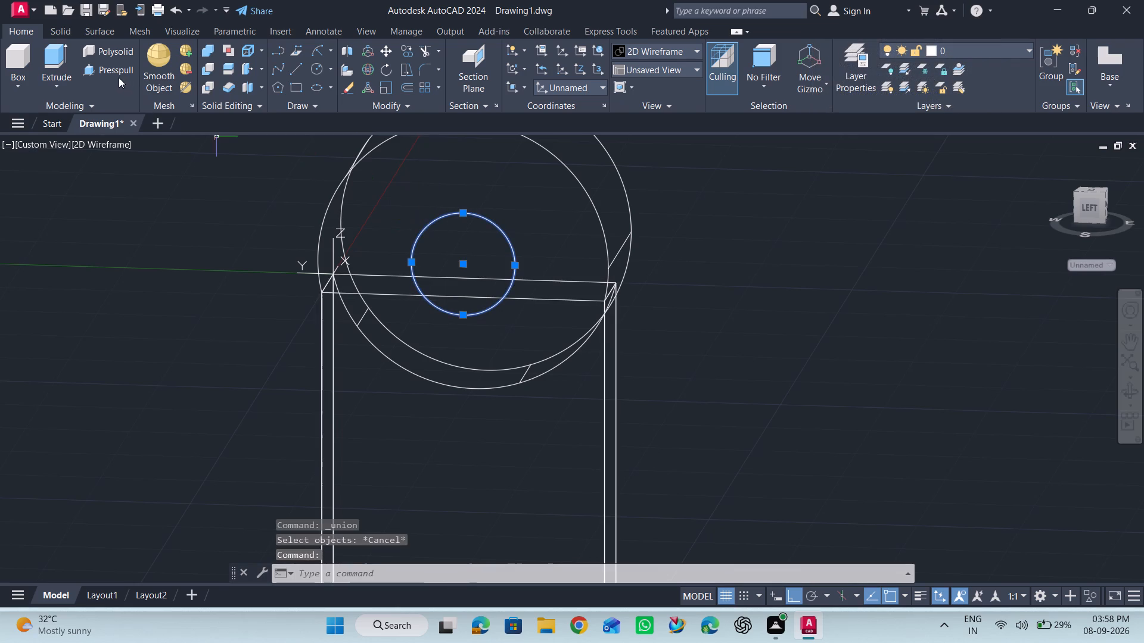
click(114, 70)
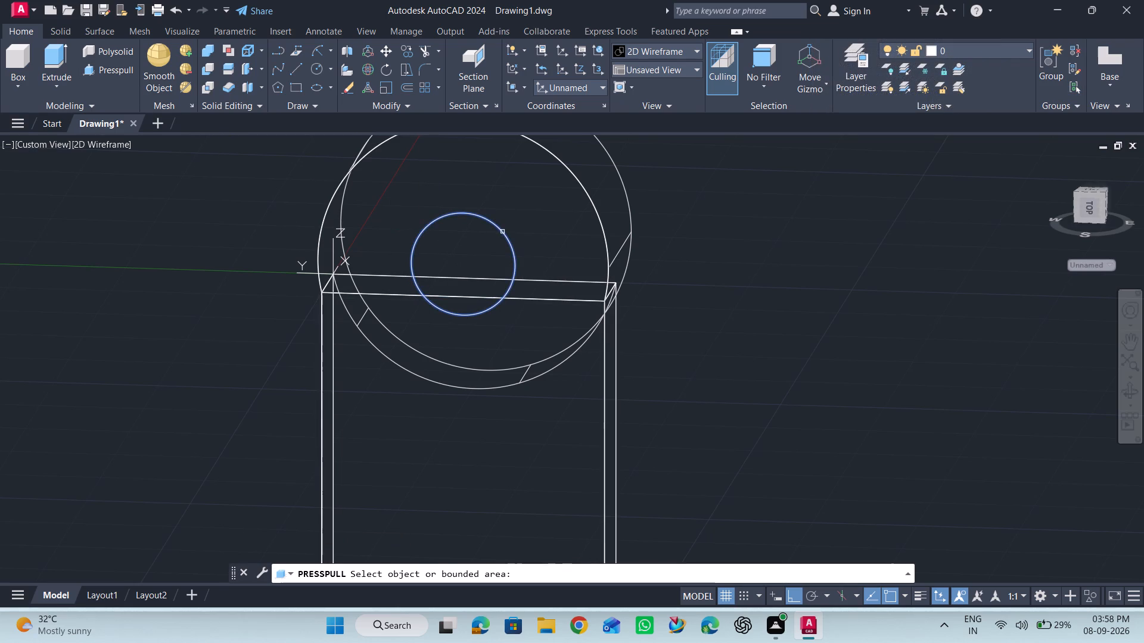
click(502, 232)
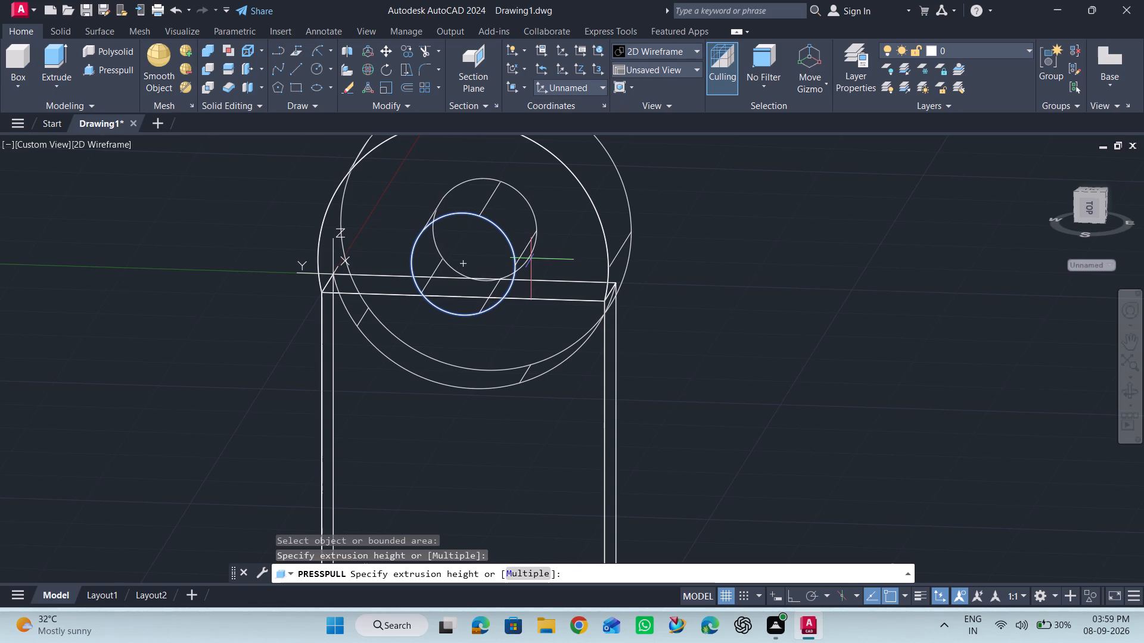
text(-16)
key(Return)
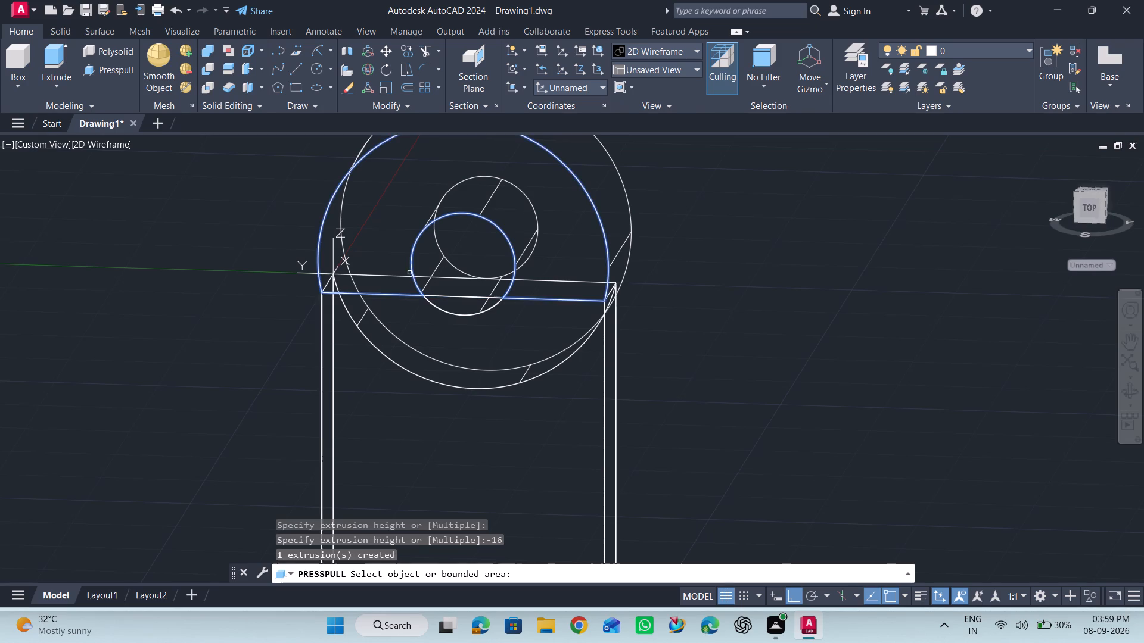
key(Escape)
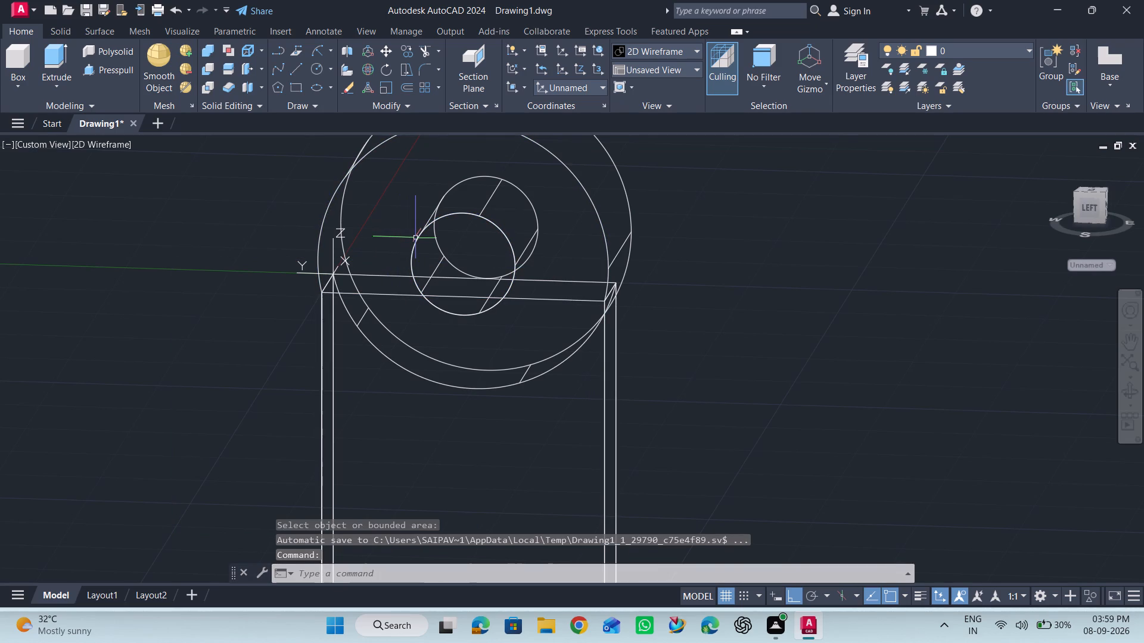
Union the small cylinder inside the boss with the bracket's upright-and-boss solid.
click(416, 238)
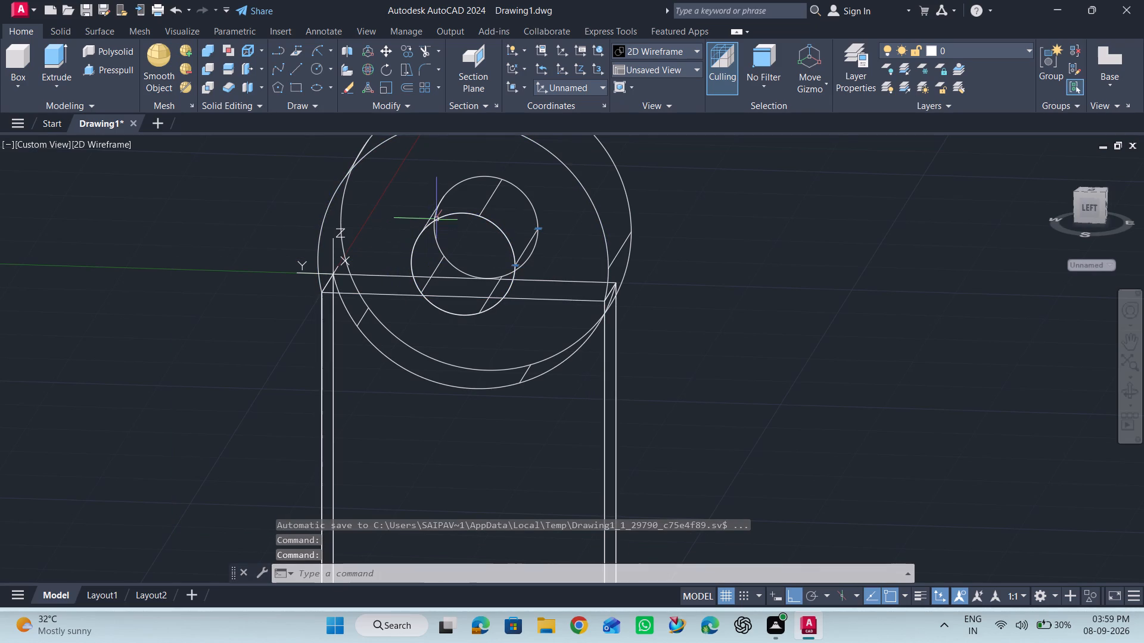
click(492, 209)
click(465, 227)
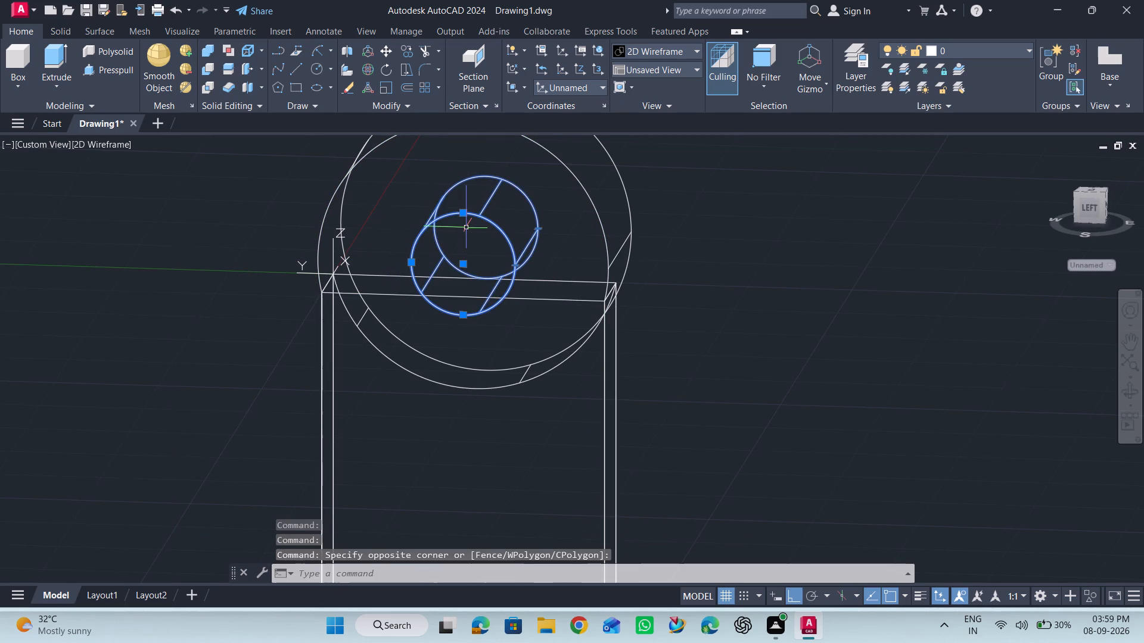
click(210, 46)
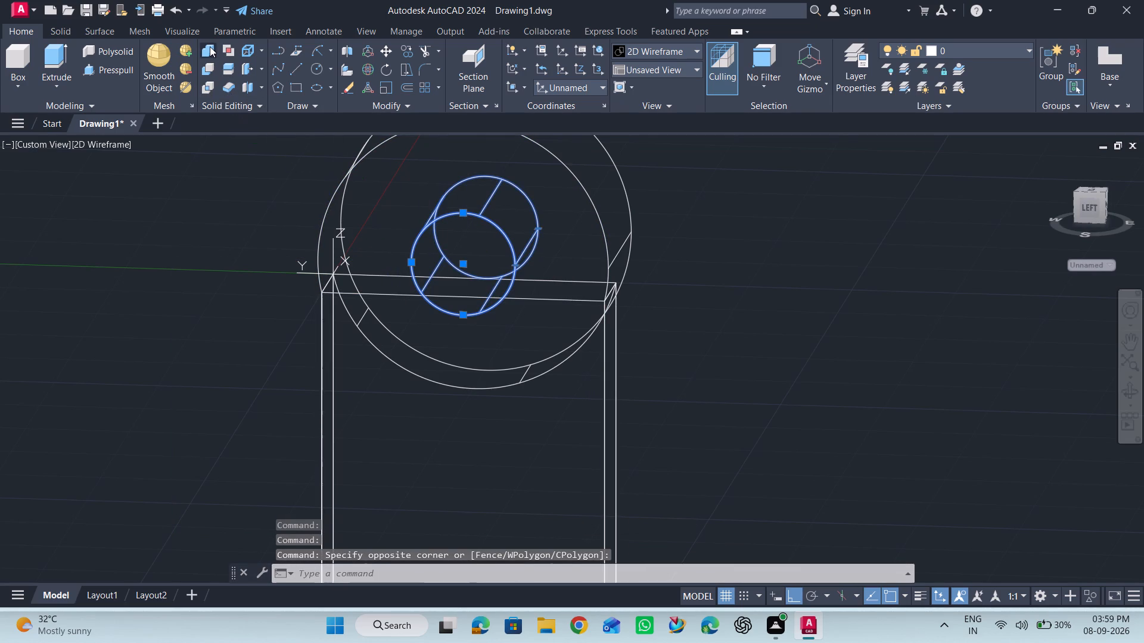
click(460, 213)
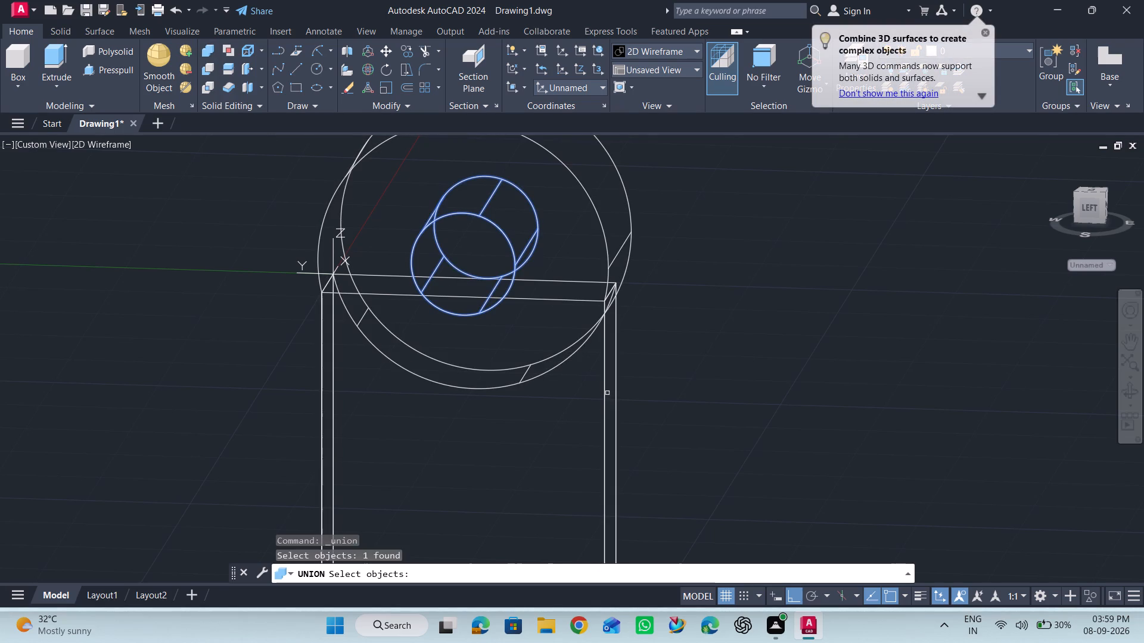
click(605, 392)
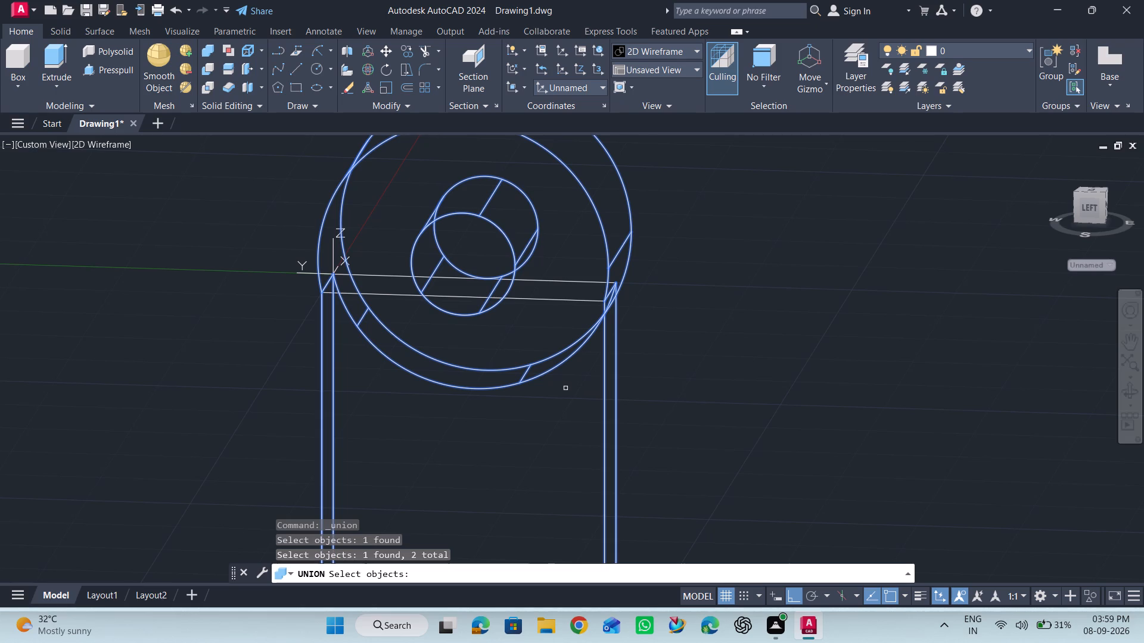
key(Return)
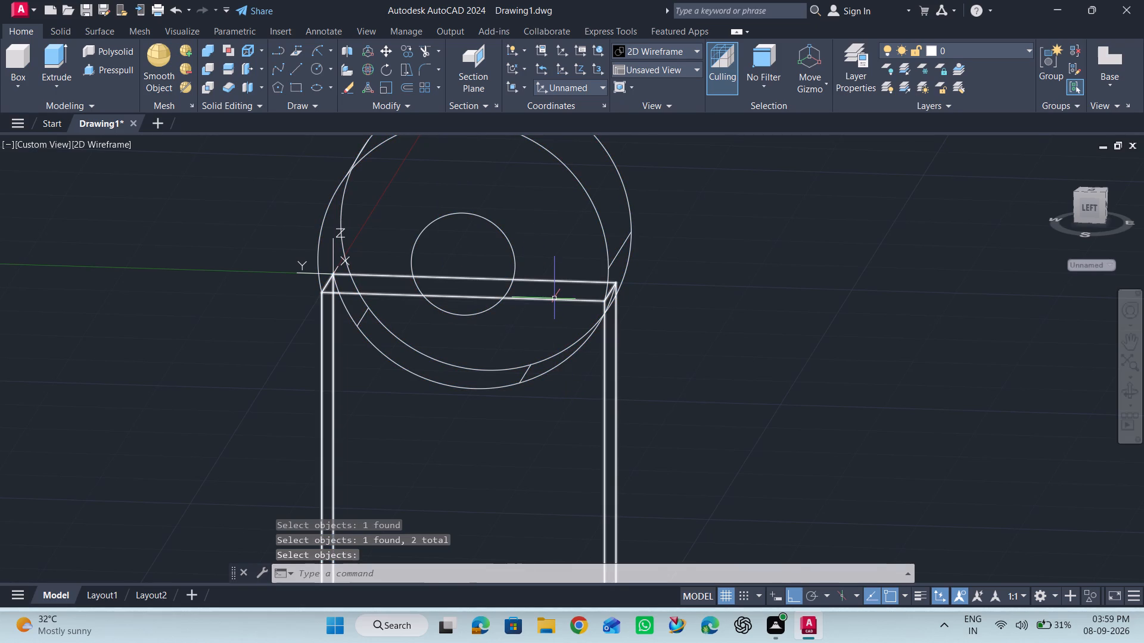
Delete the leftover box solid overlapping the bracket's upright.
click(554, 298)
key(Escape)
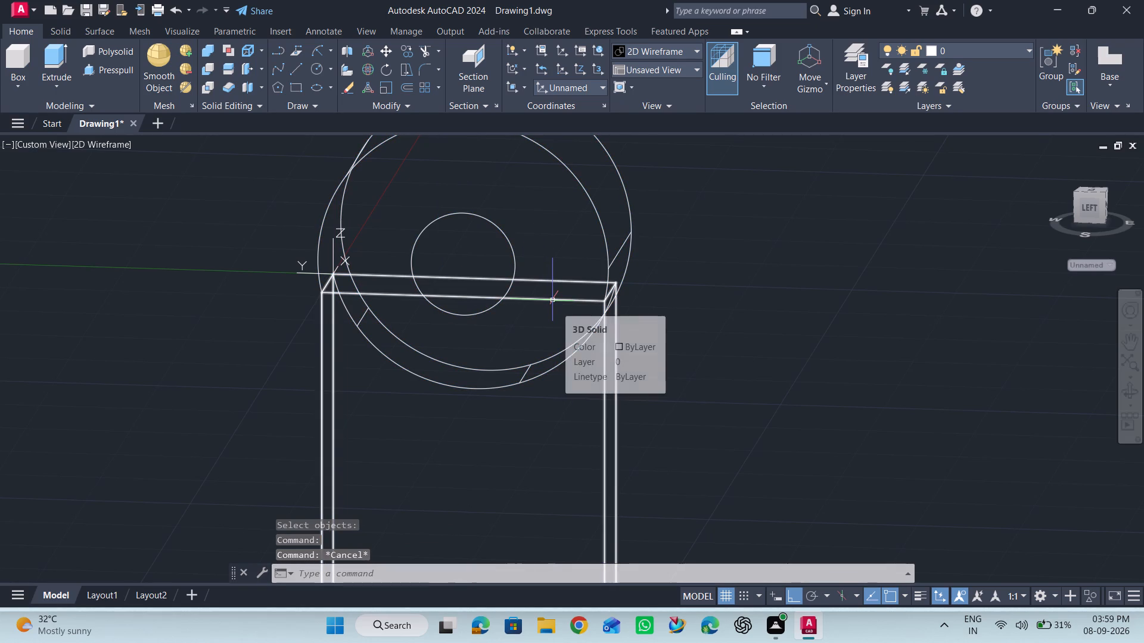
click(552, 300)
key(Delete)
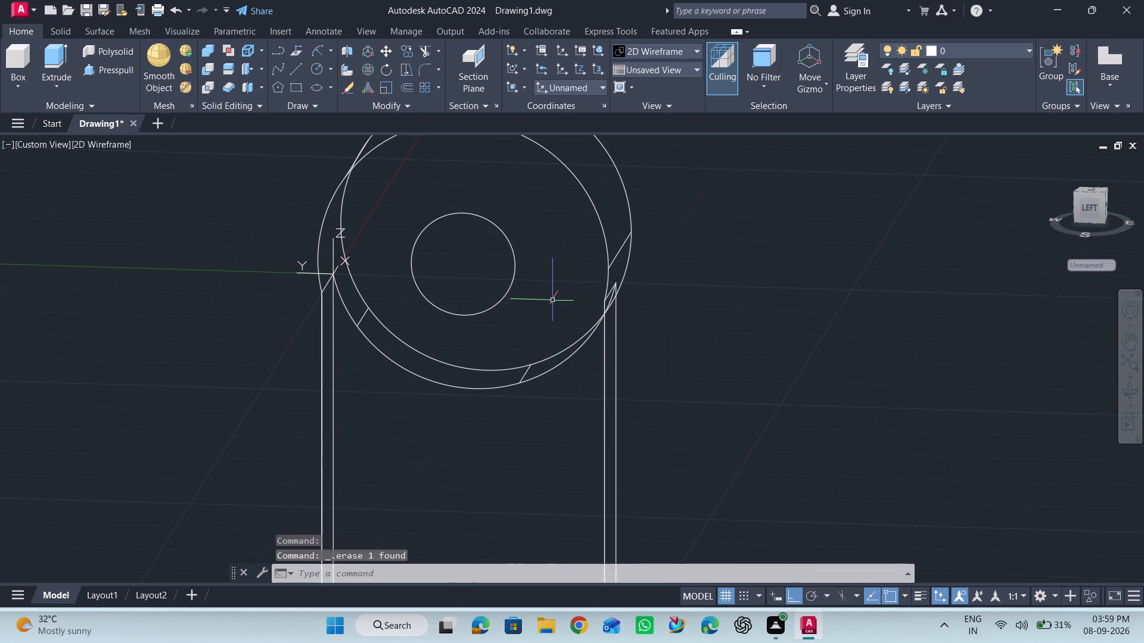
Presspull the small circle on the boss's end face by -16 to form a separate cylinder through the boss.
scroll(480, 336, down, 2)
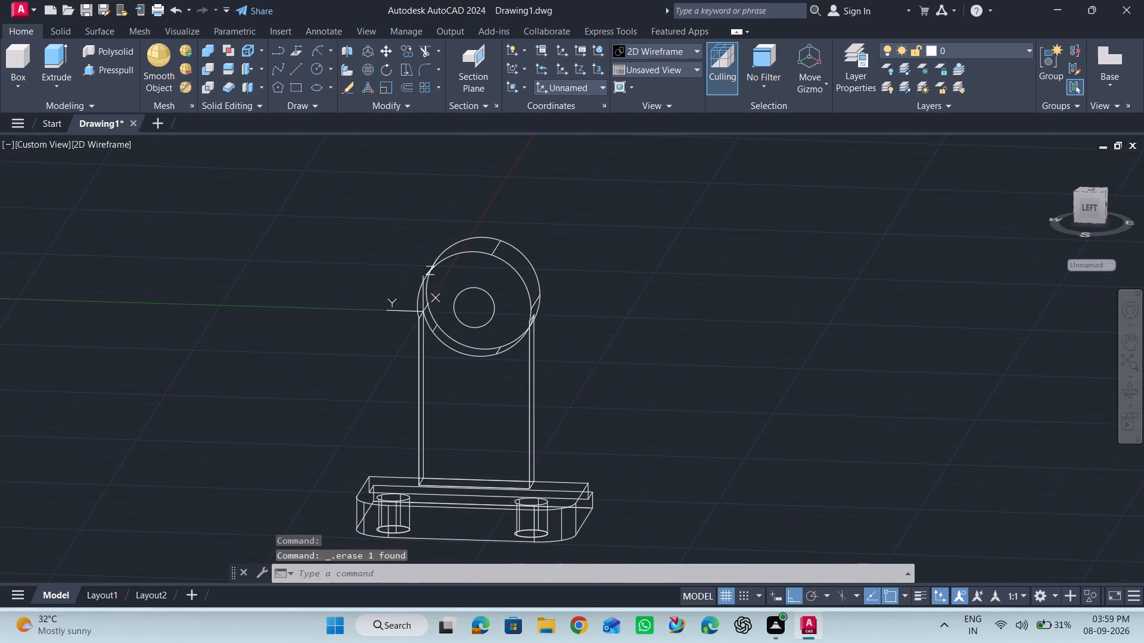
scroll(409, 313, up, 1)
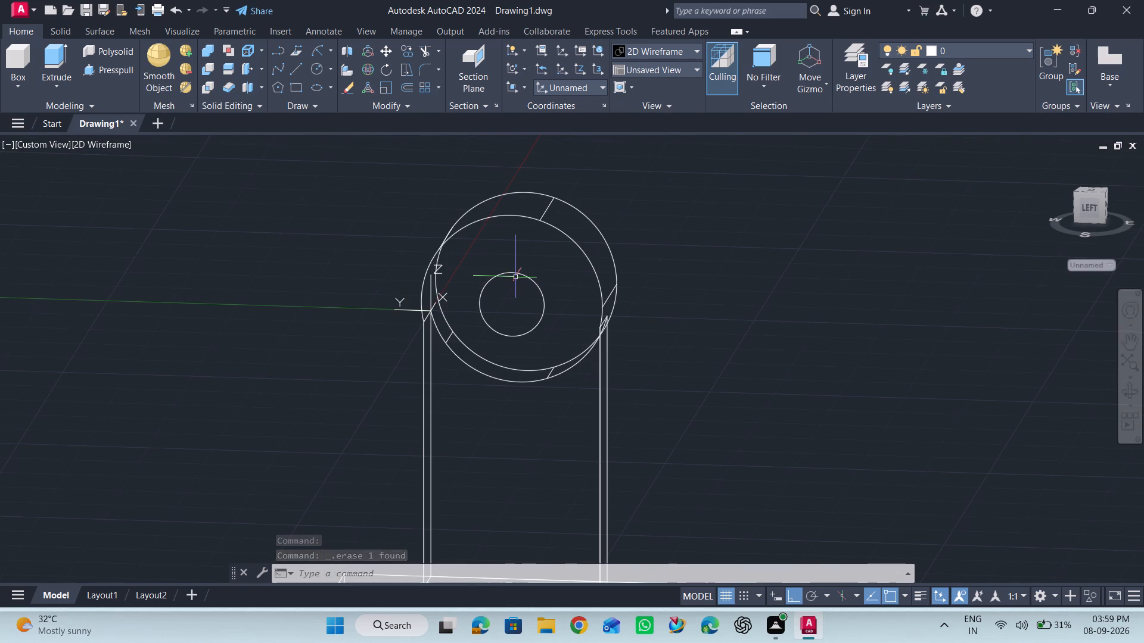
click(515, 273)
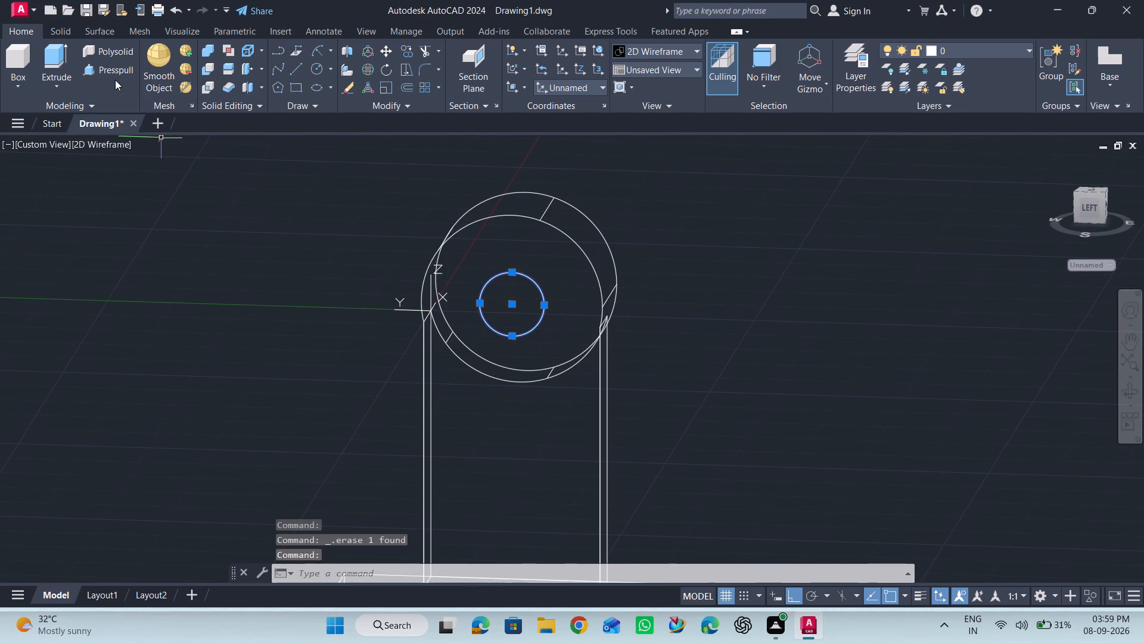
click(114, 70)
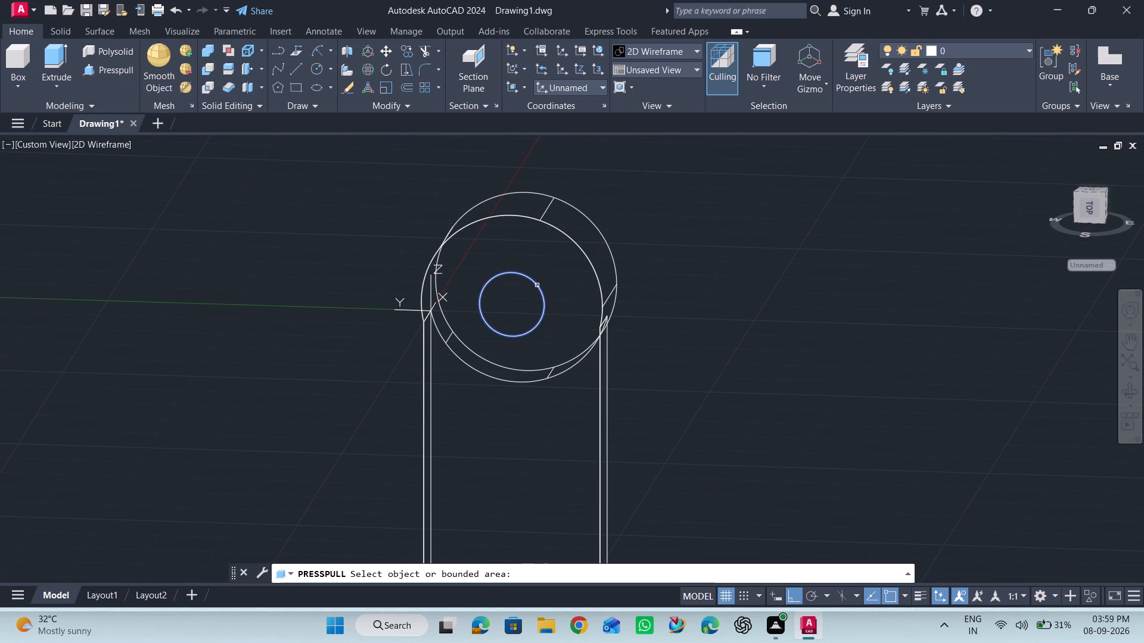
click(537, 285)
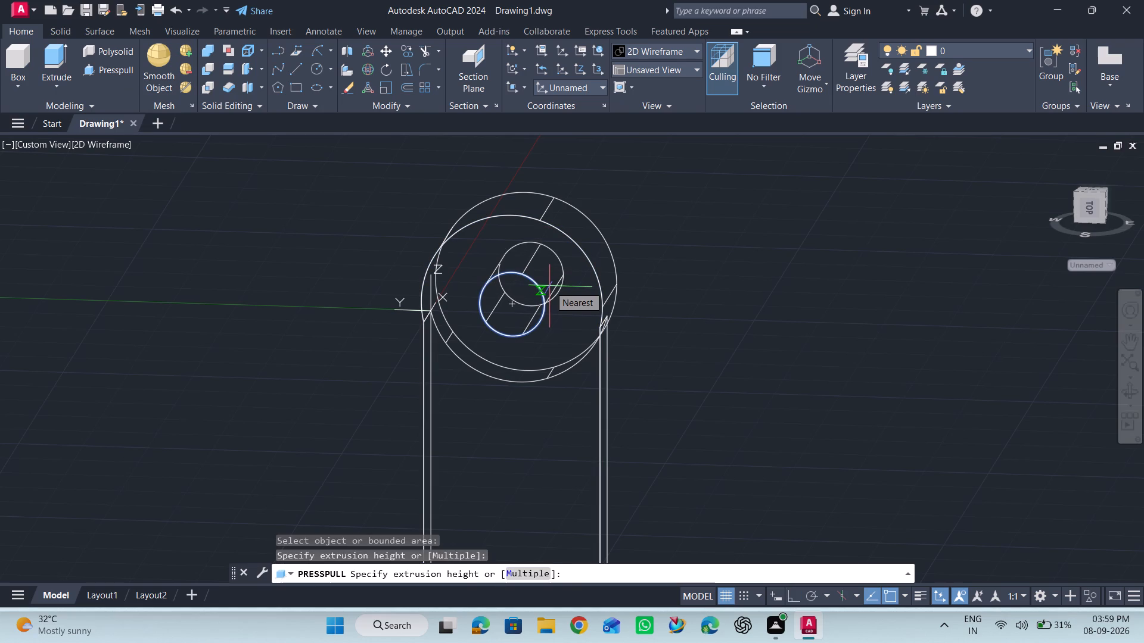
text(-16)
key(Return)
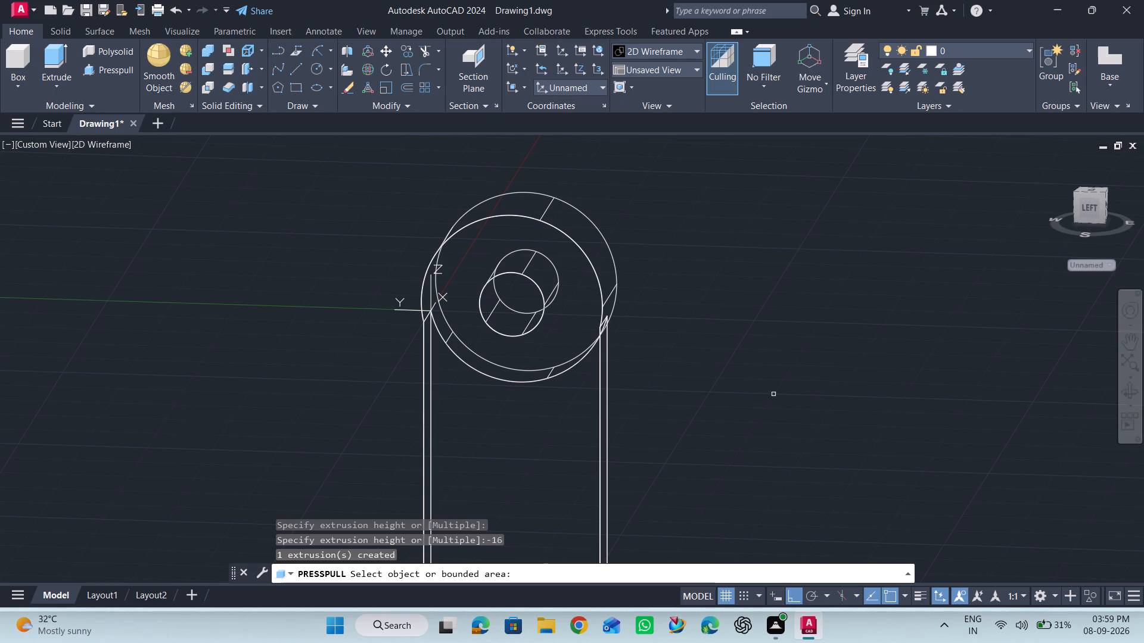
key(Escape)
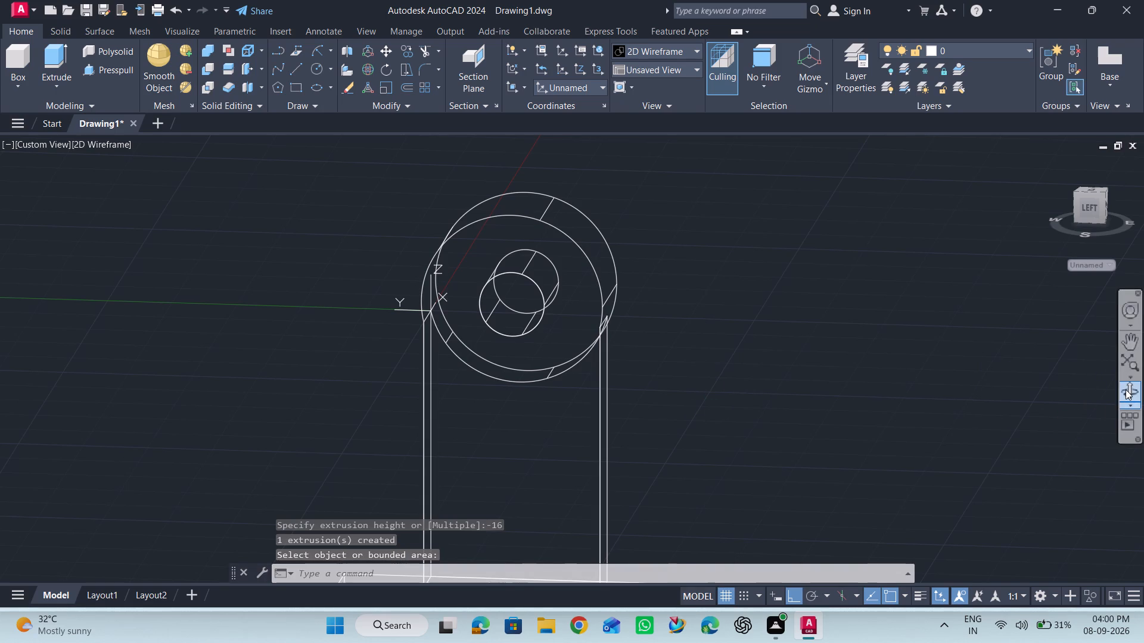
Set the model's visual style to Shaded with edges.
click(1126, 389)
drag(896, 387, 755, 384)
scroll(742, 384, down, 2)
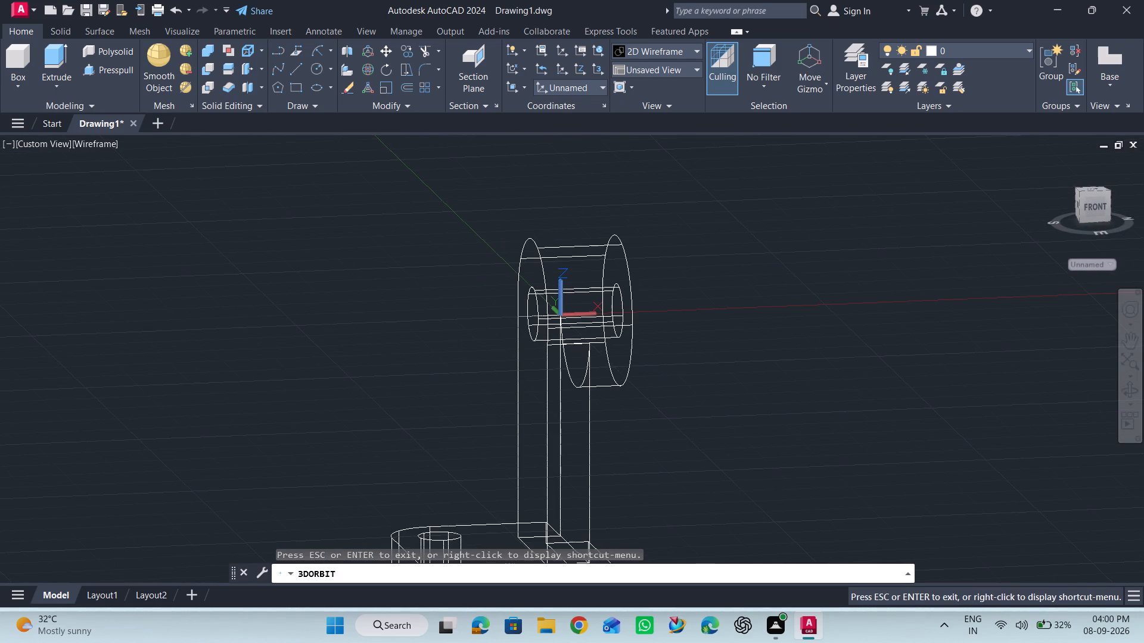
key(Escape)
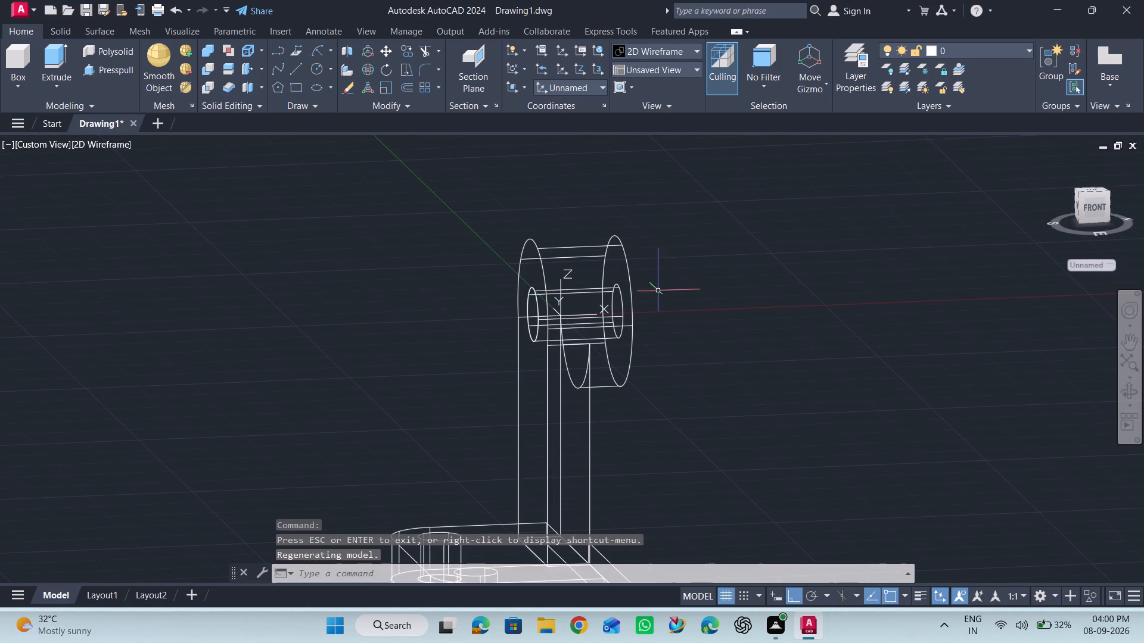
click(686, 53)
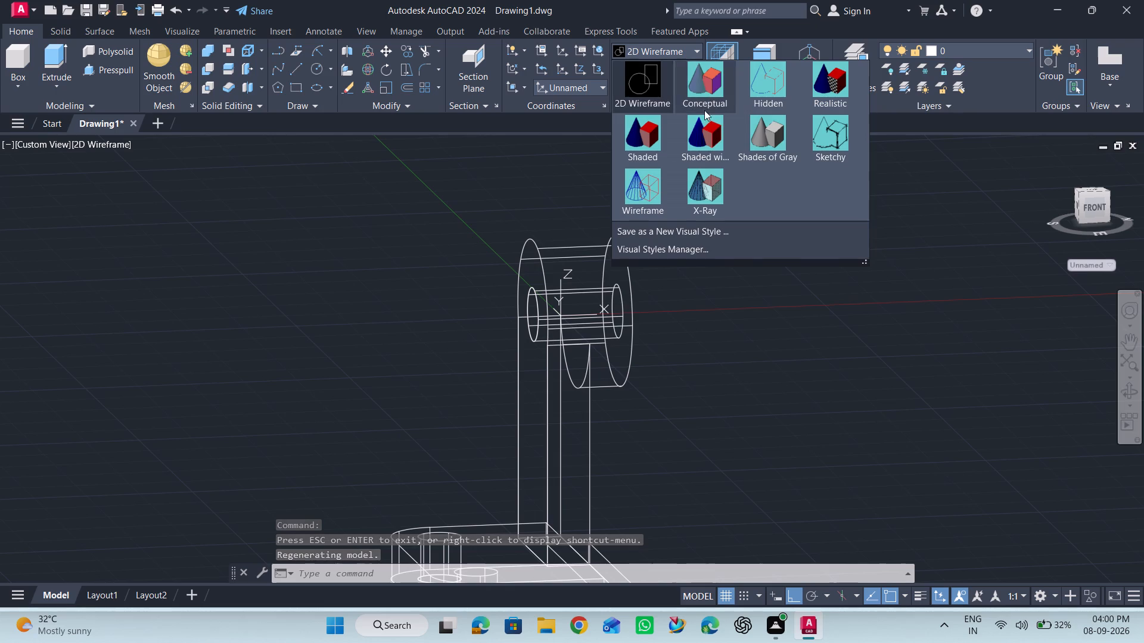
click(708, 136)
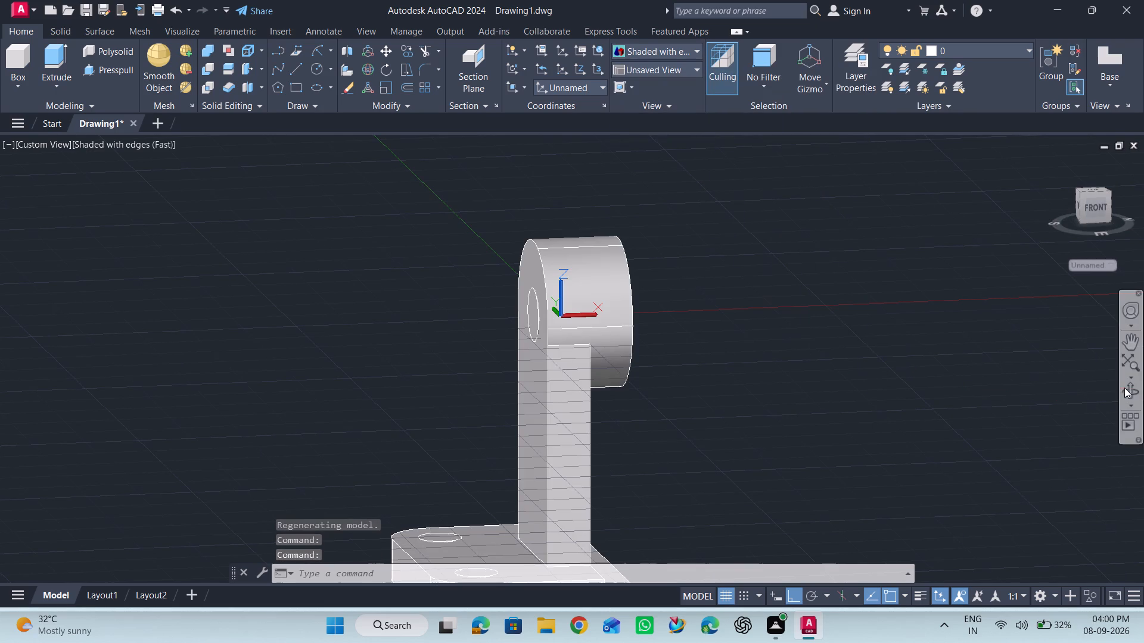
Subtract the small cylinder from the upright-and-boss solid to cut the through hole.
click(1131, 389)
drag(725, 389, 810, 389)
key(Escape)
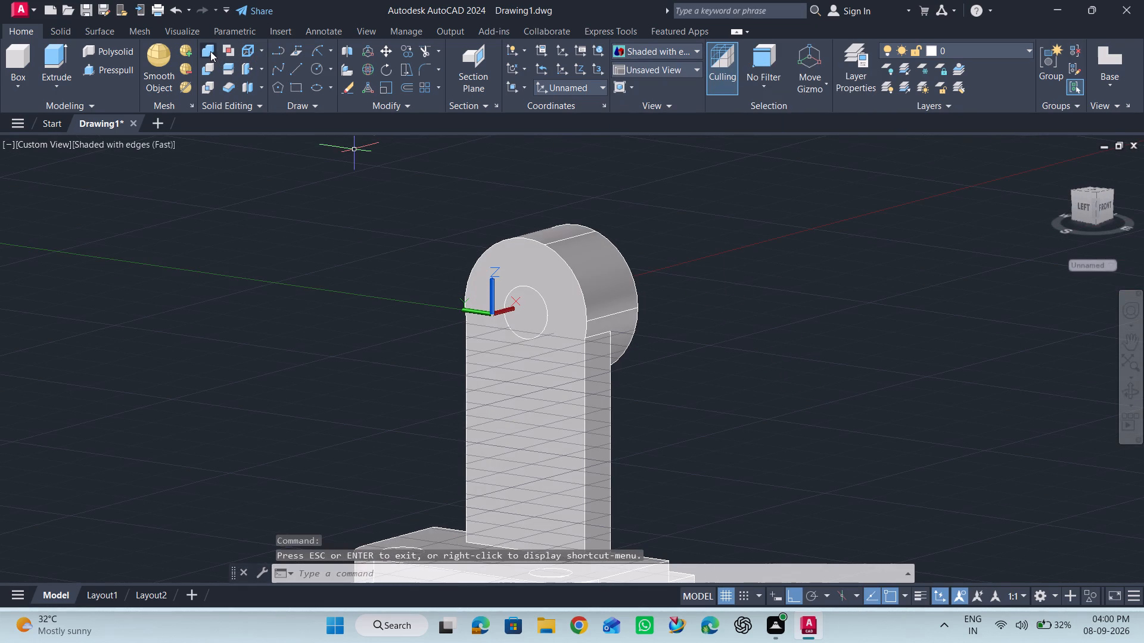
click(209, 68)
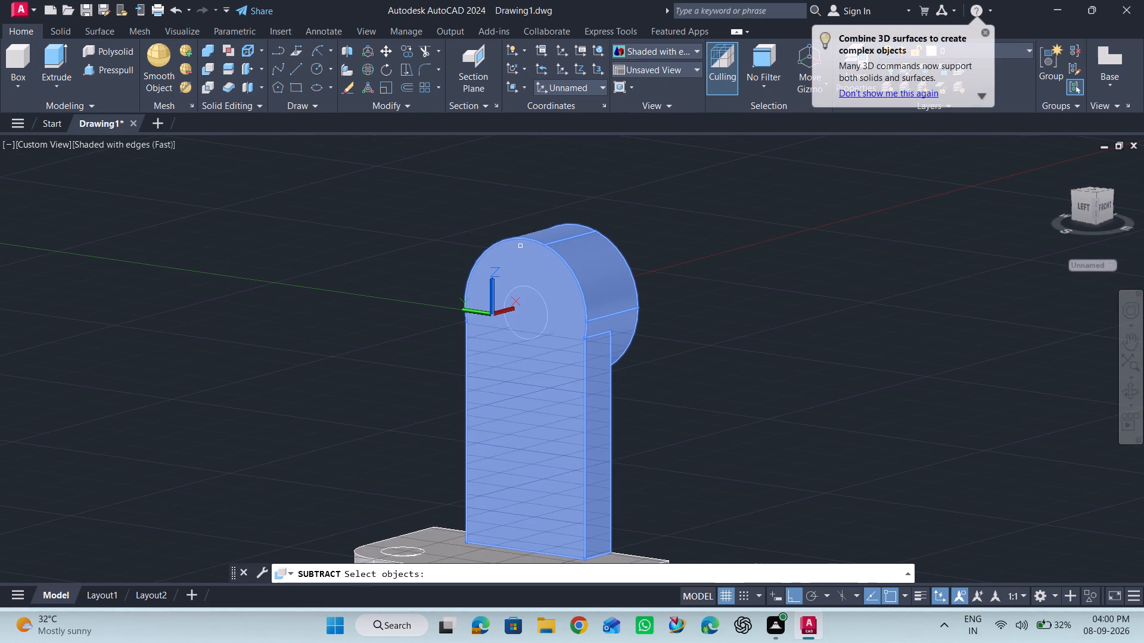
click(520, 245)
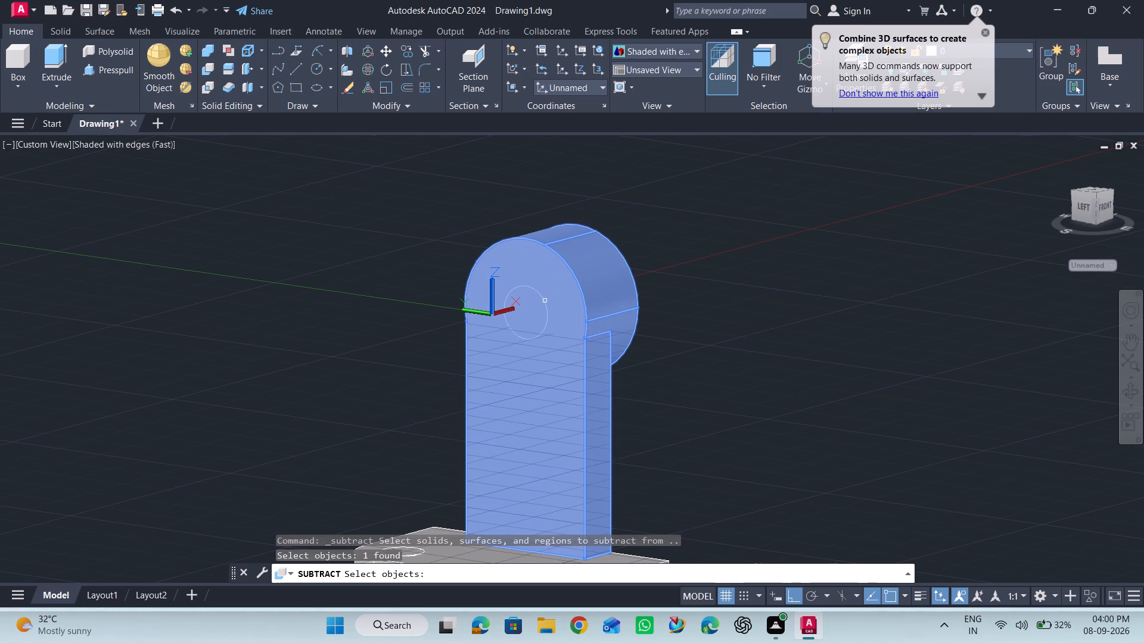
key(Return)
click(532, 307)
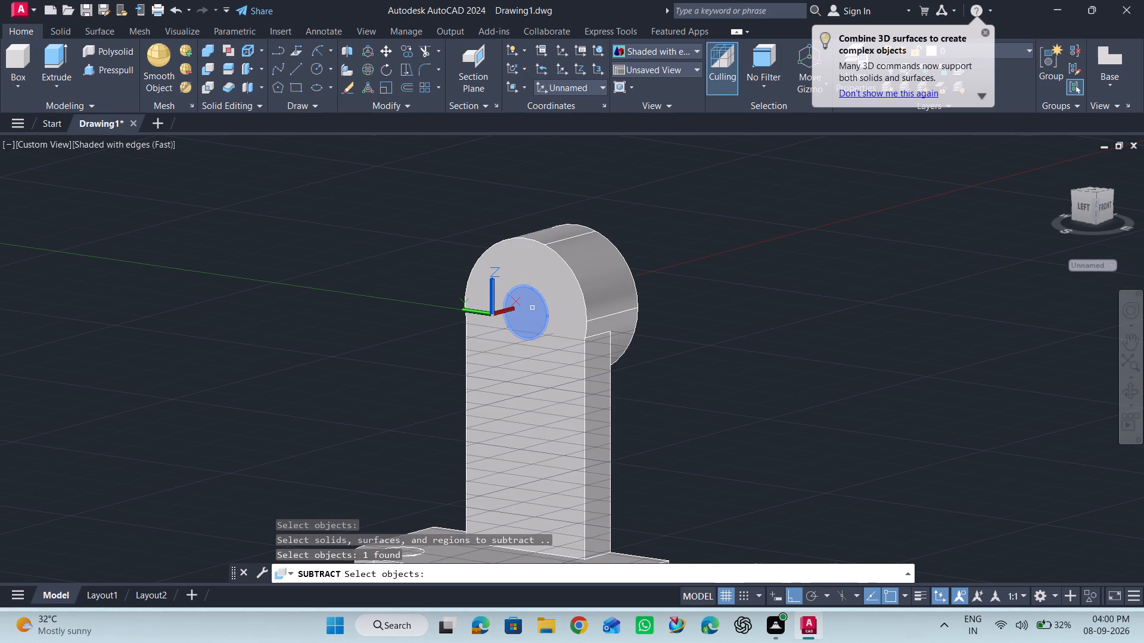
key(Return)
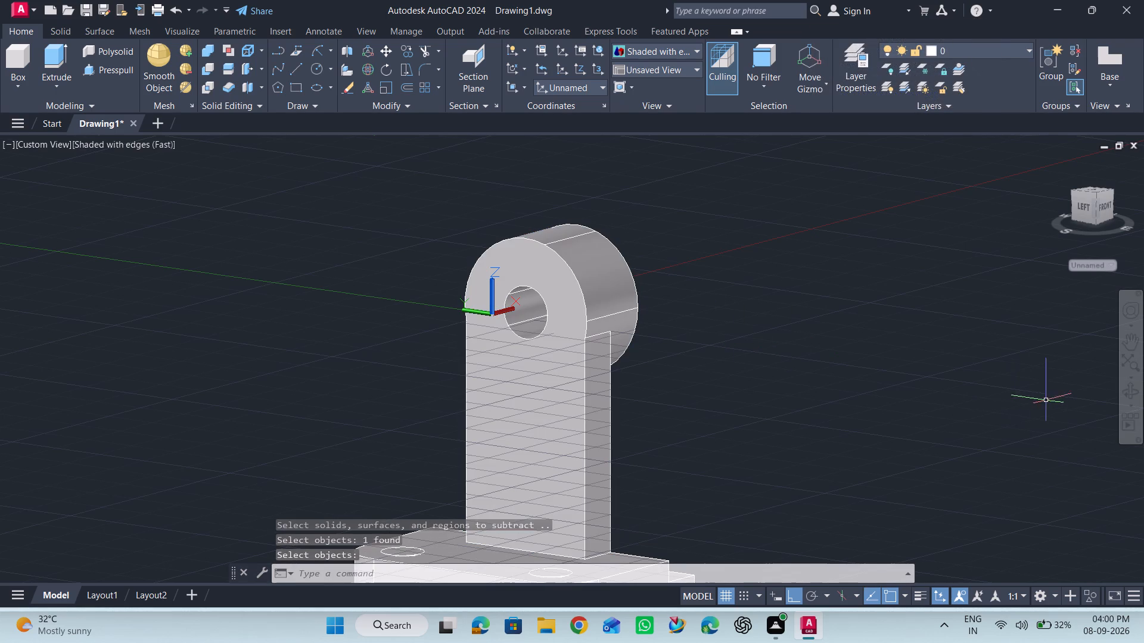
Examine the boss's through hole and the whole bracket from several sides.
click(1121, 390)
drag(956, 378, 727, 378)
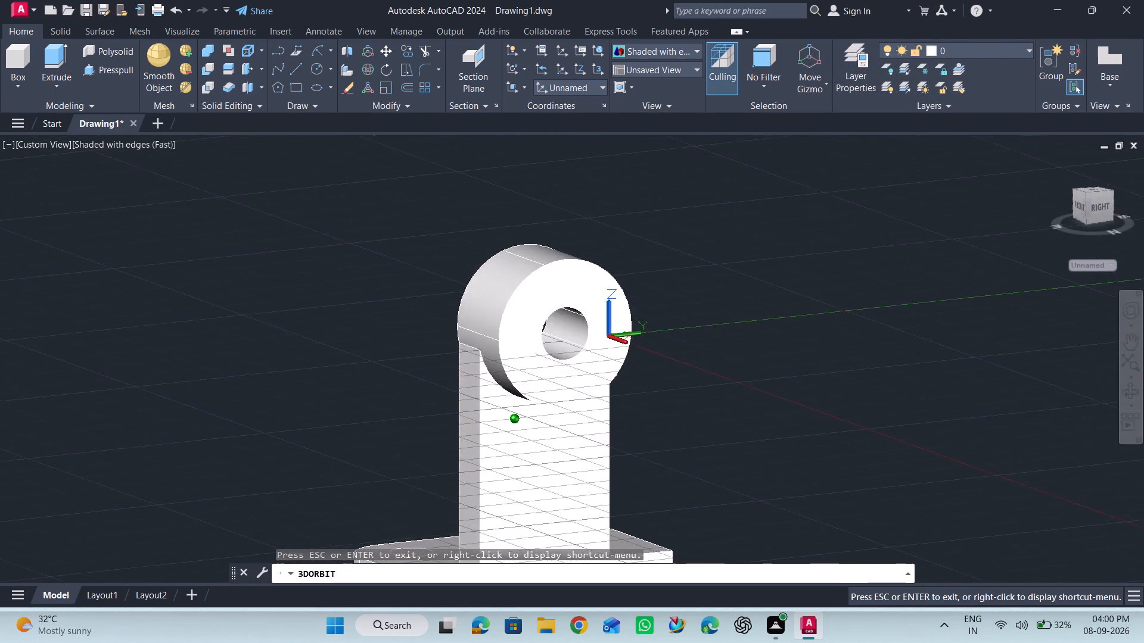
drag(727, 378, 846, 362)
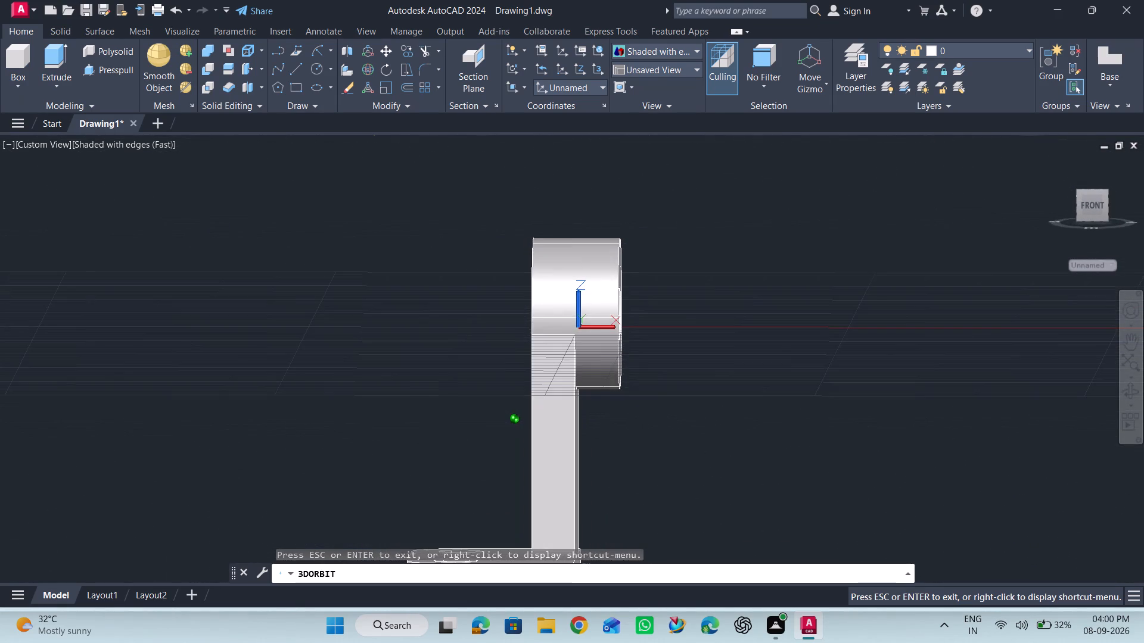
scroll(846, 362, down, 2)
drag(791, 377, 855, 403)
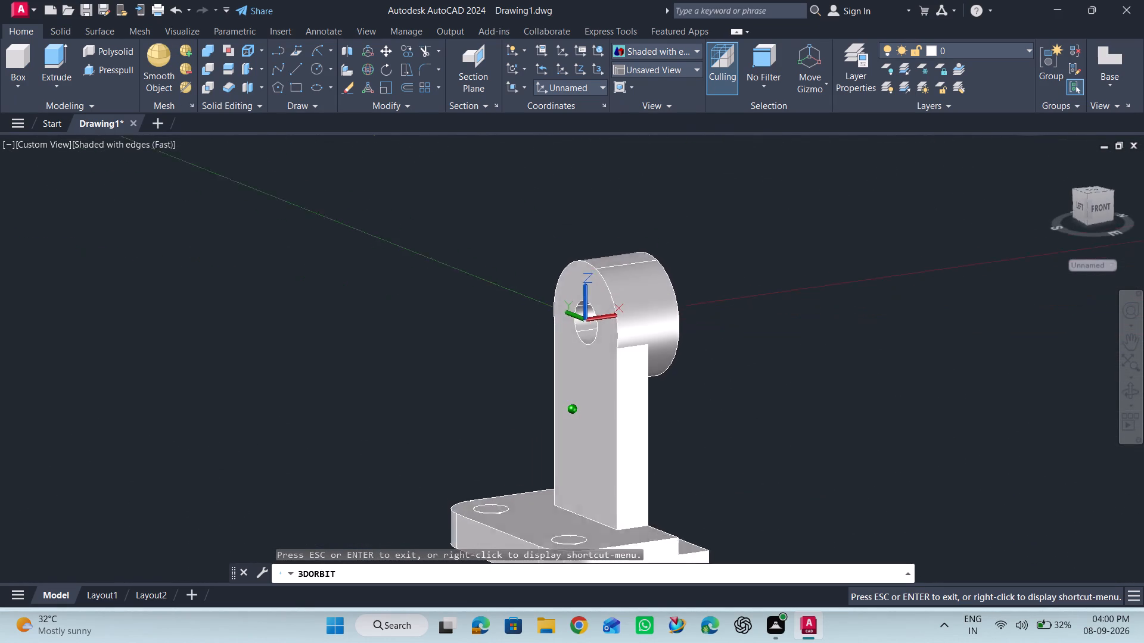
drag(855, 403, 851, 413)
scroll(829, 382, down, 2)
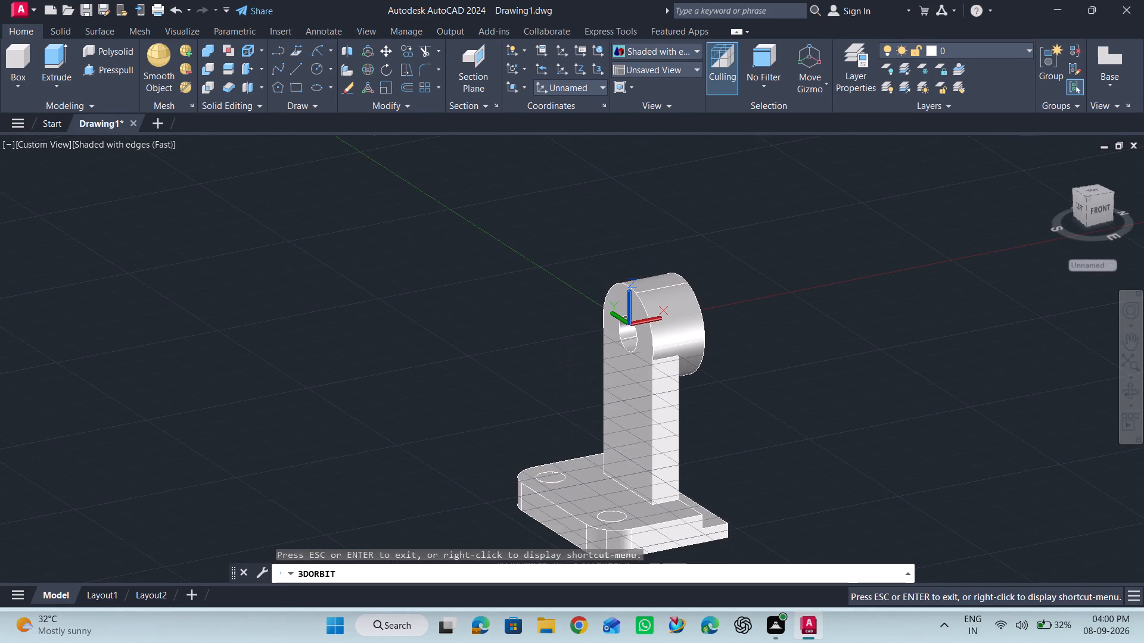
key(F1)
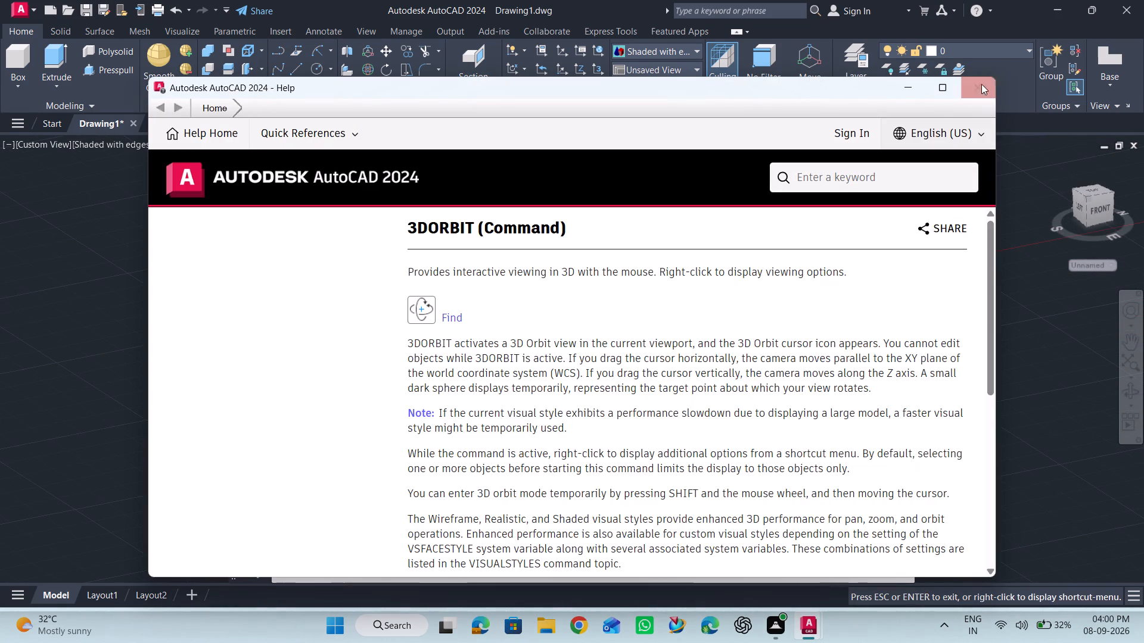
click(981, 84)
key(Escape)
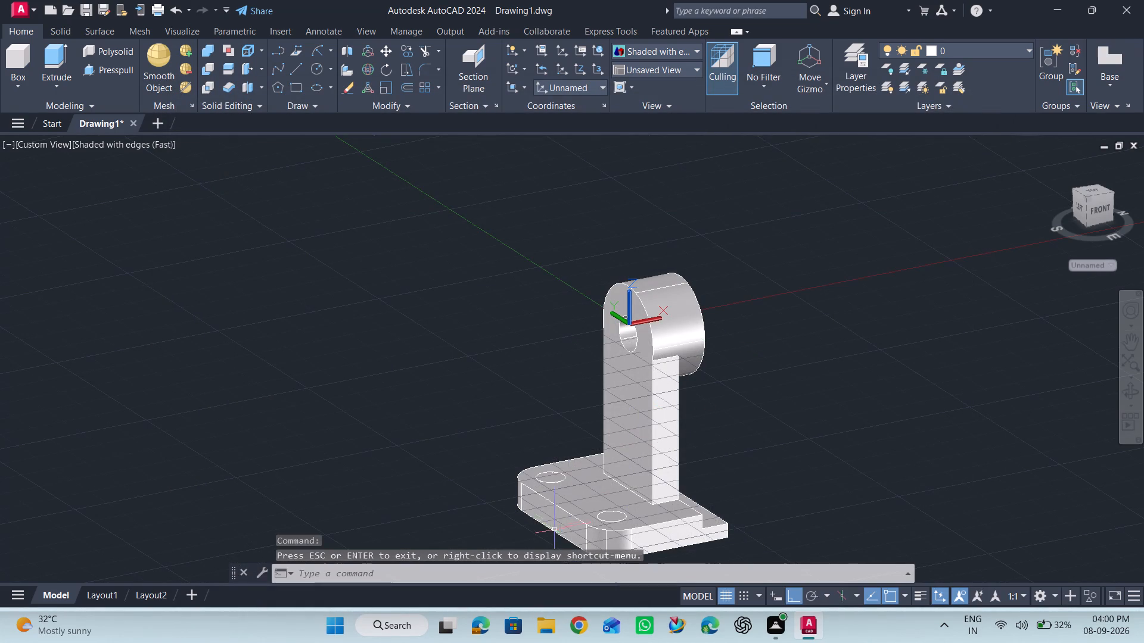
Subtract the two small cylinders from the base plate to cut its two mounting holes.
scroll(514, 473, down, 2)
scroll(522, 501, up, 3)
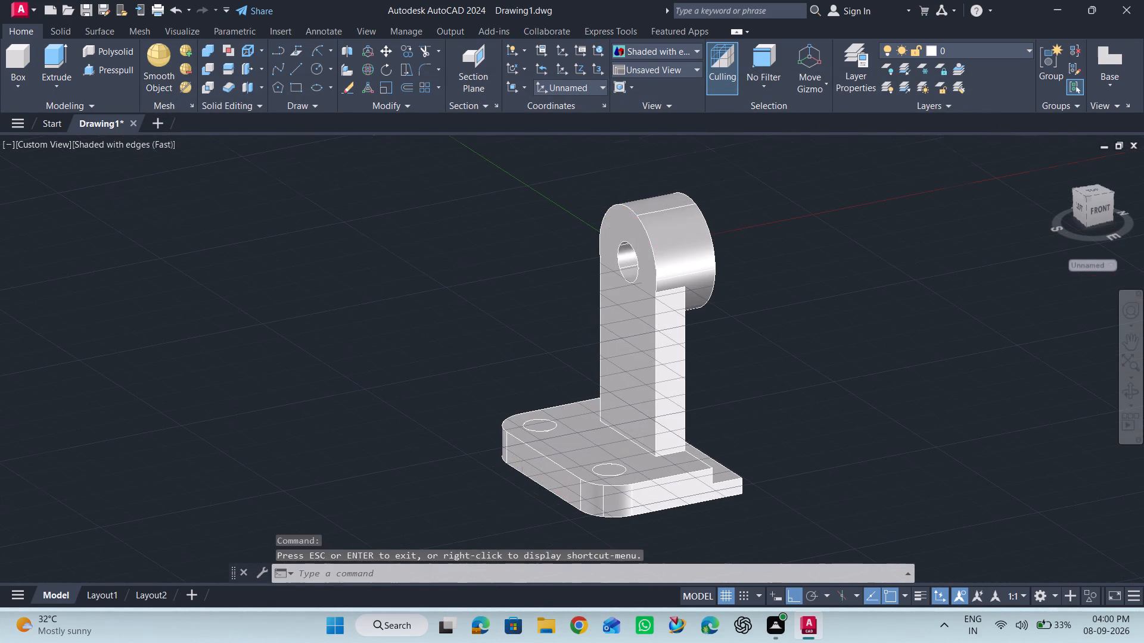
click(203, 68)
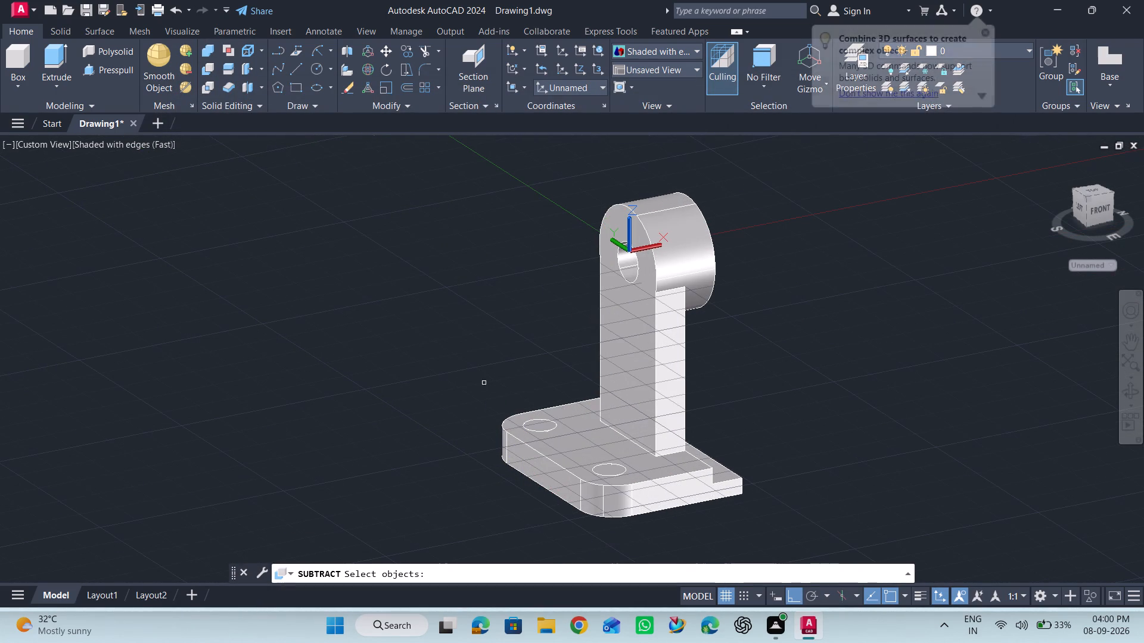
click(586, 434)
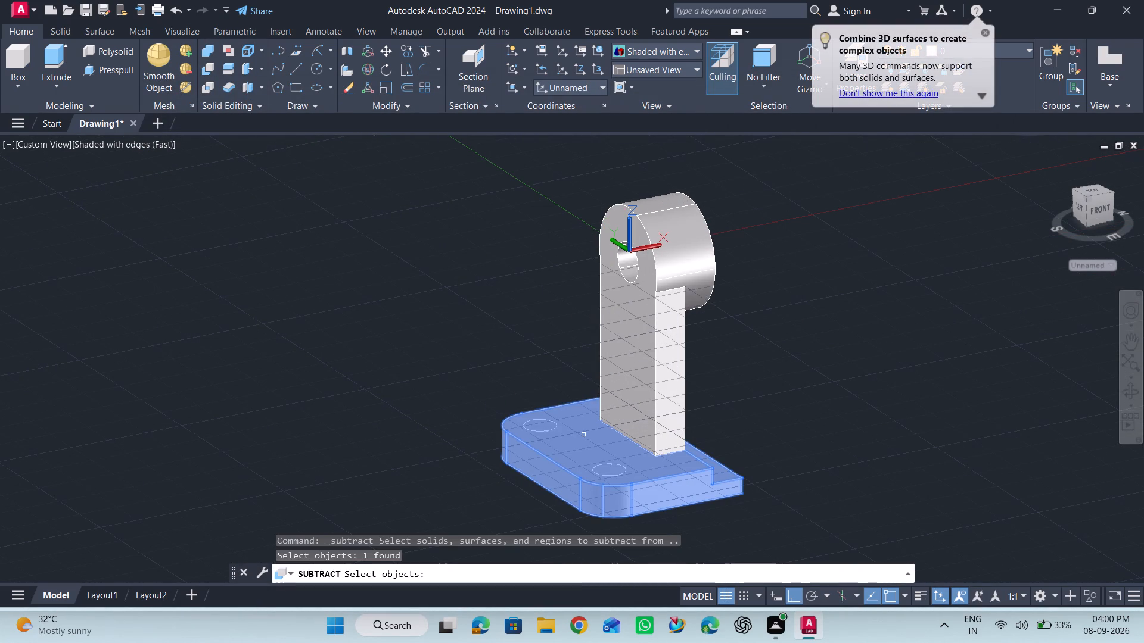
key(Return)
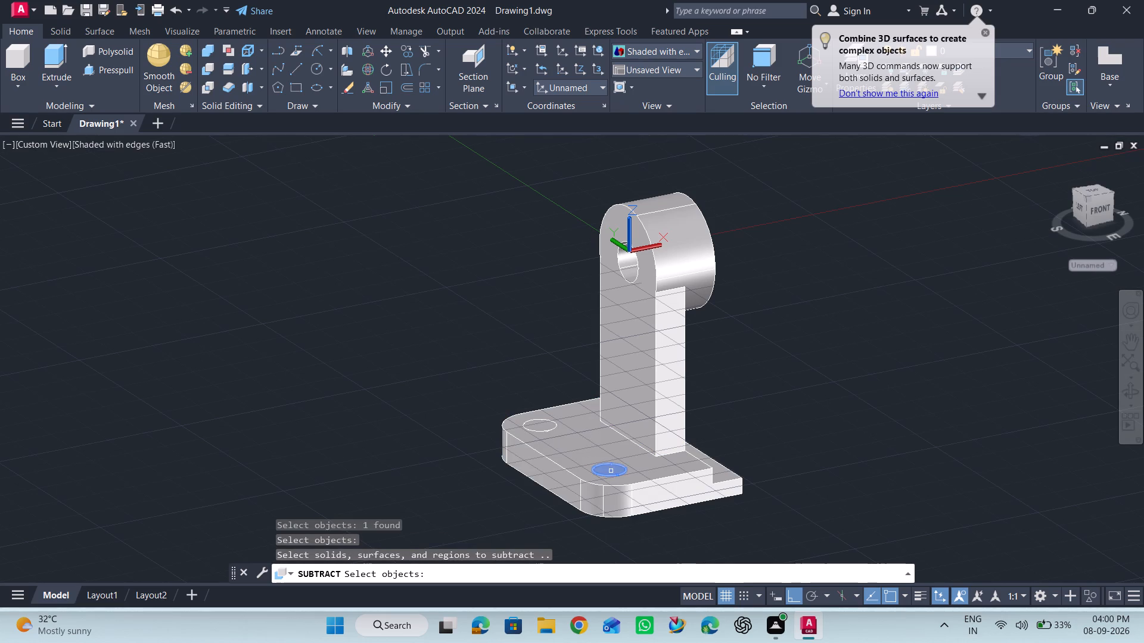
click(611, 470)
click(539, 424)
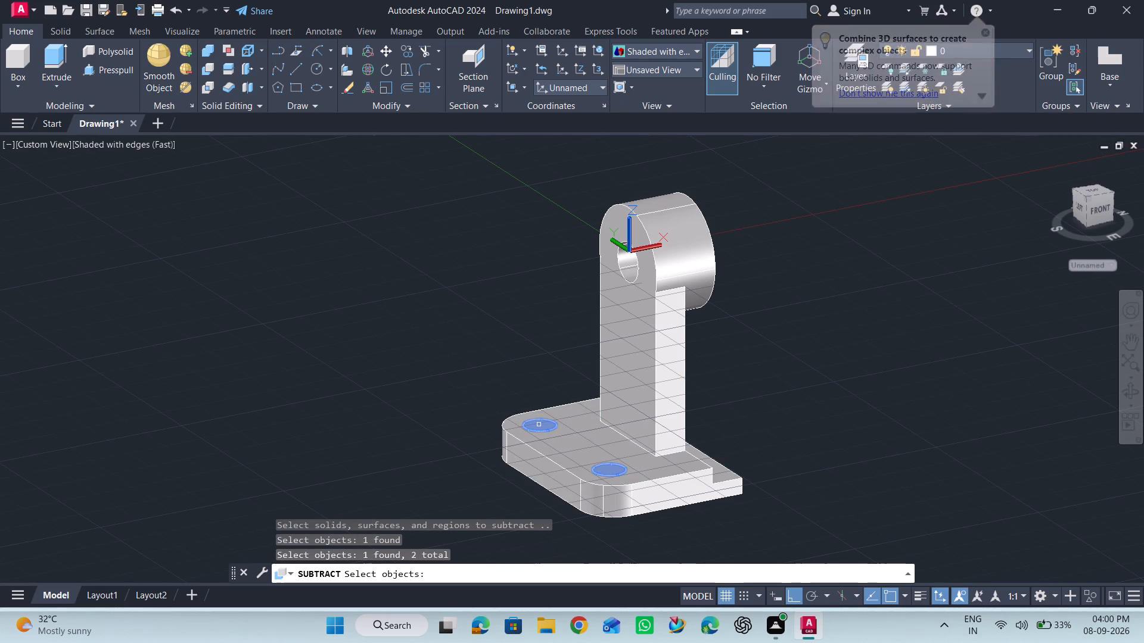
key(Return)
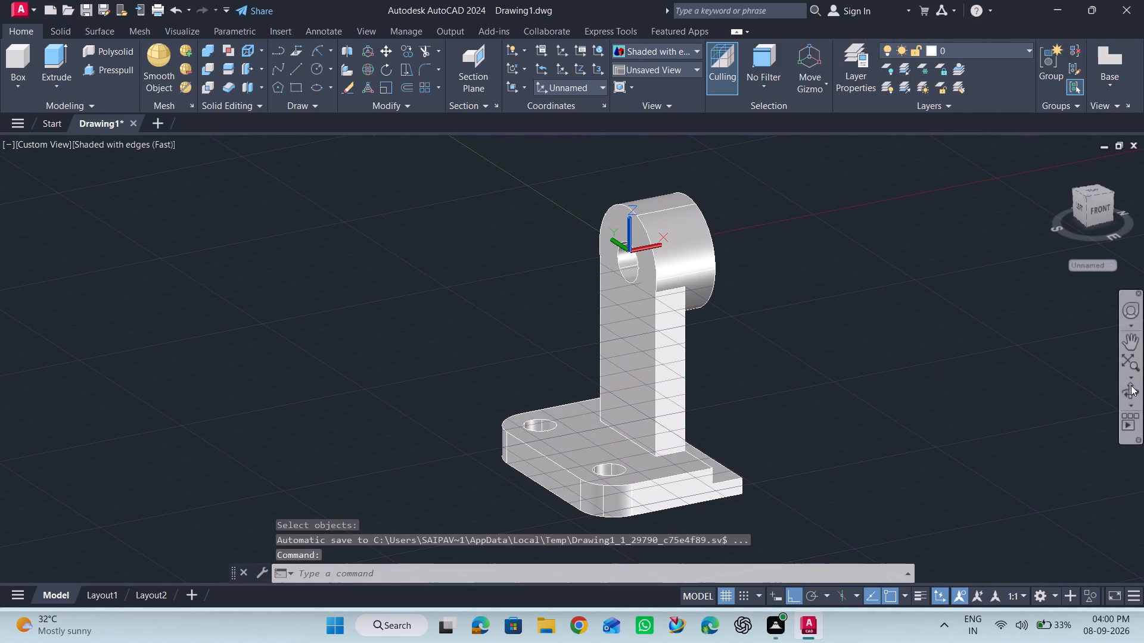
Inspect the bracket from several sides and set its visual style to 2D Wireframe.
click(1127, 395)
drag(851, 347, 882, 358)
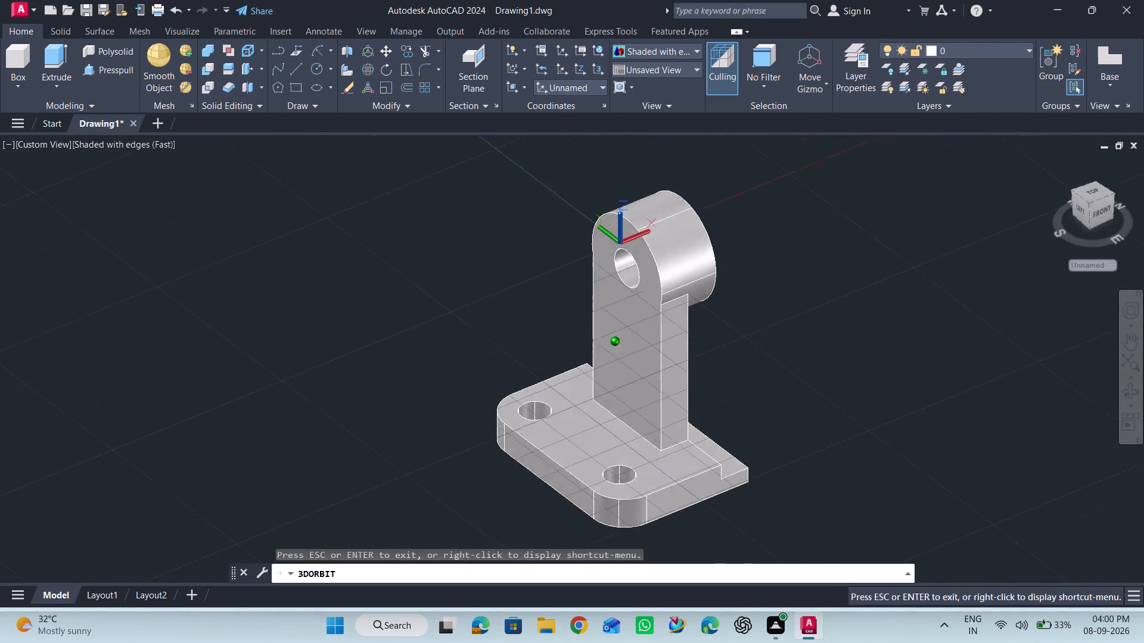
drag(882, 358, 748, 326)
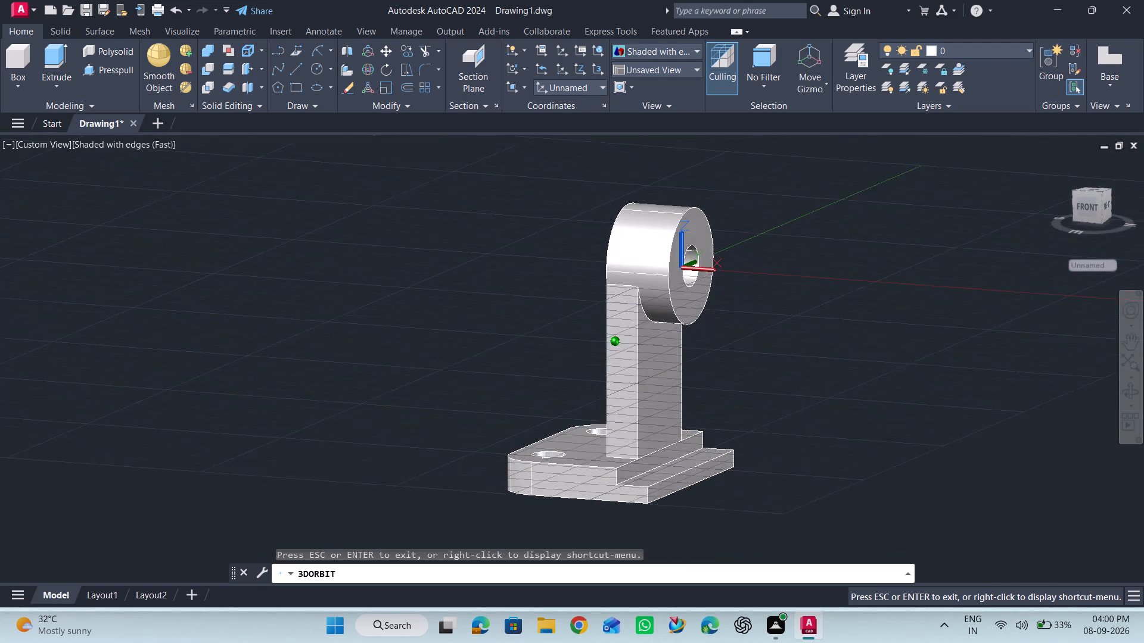
drag(748, 326, 887, 338)
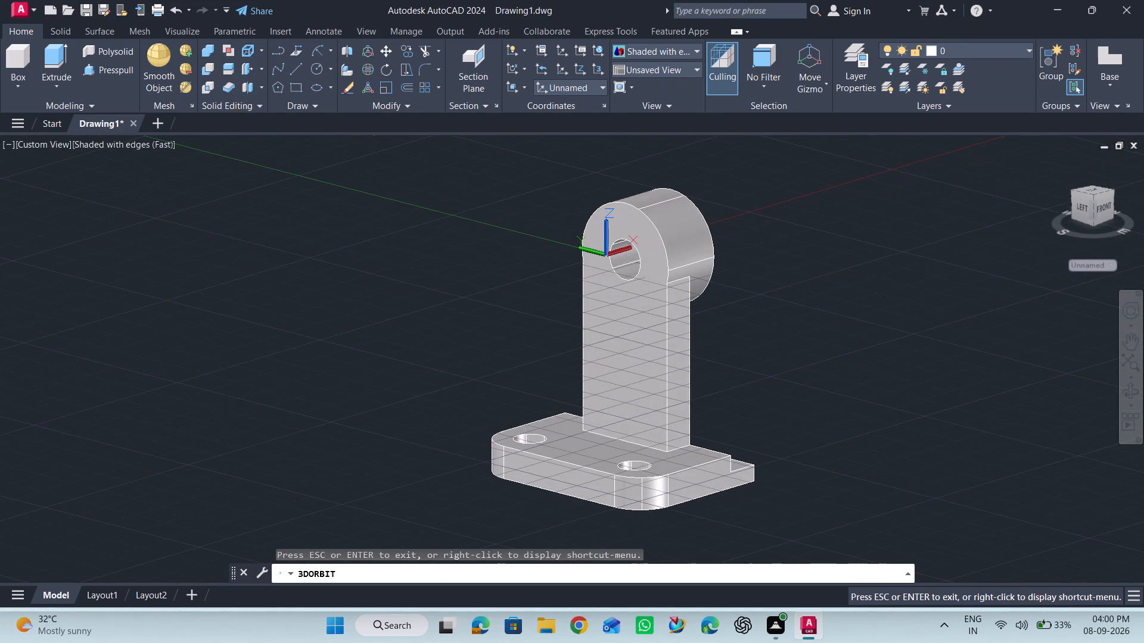
key(Escape)
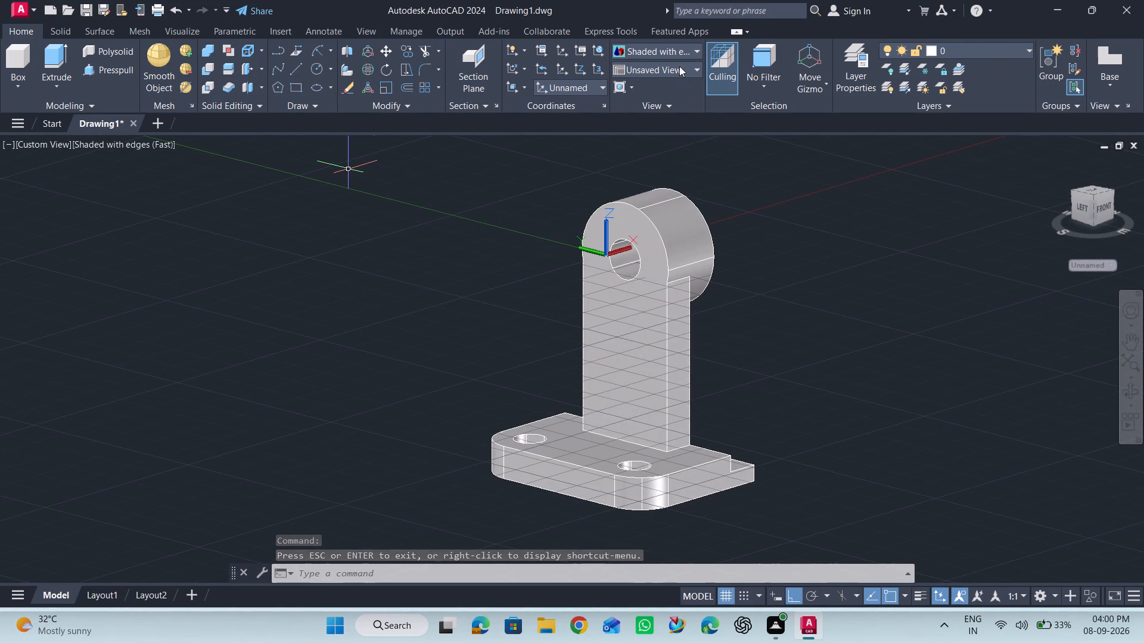
click(676, 49)
click(639, 90)
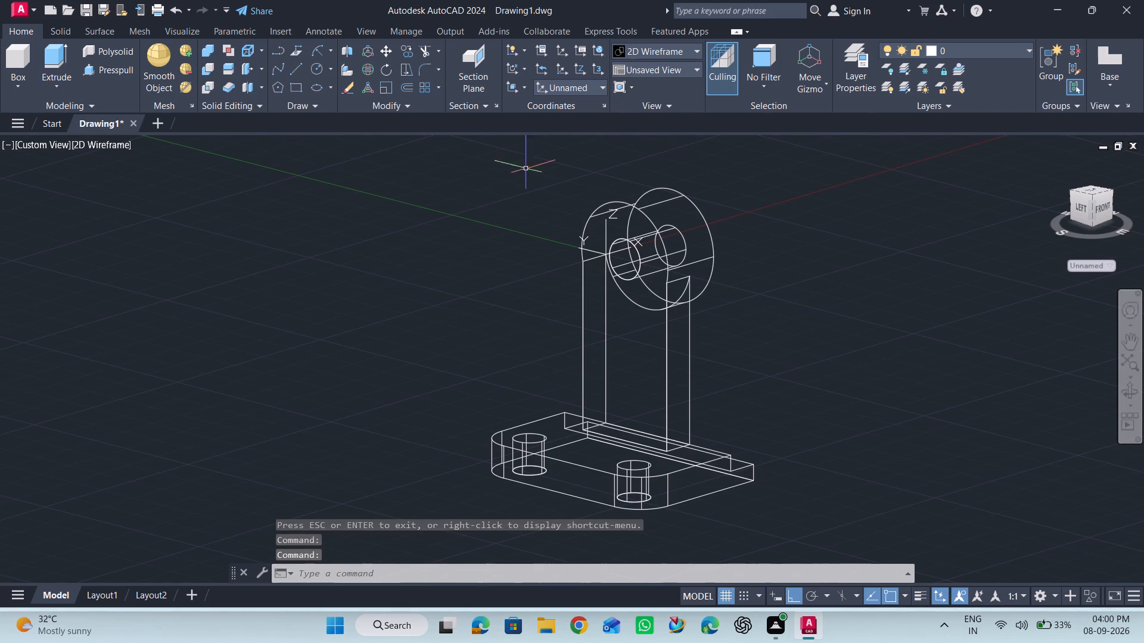
Draw a line across the base plate's top face from its front edge midpoint to the midpoint of the upright's bottom edge.
scroll(461, 184, down, 1)
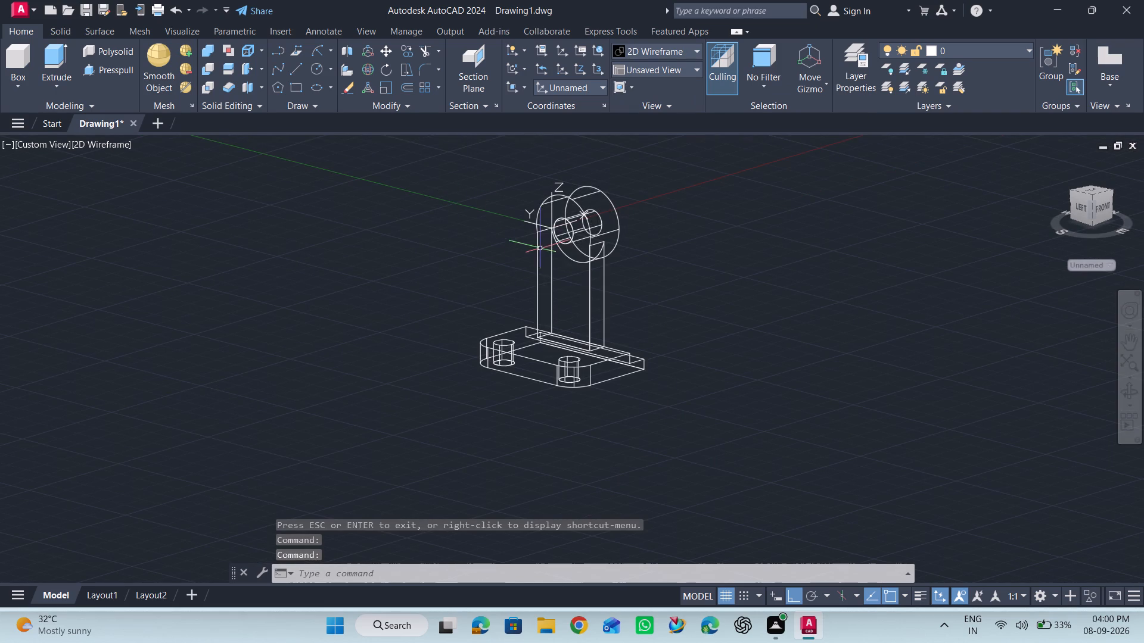
scroll(533, 225, up, 2)
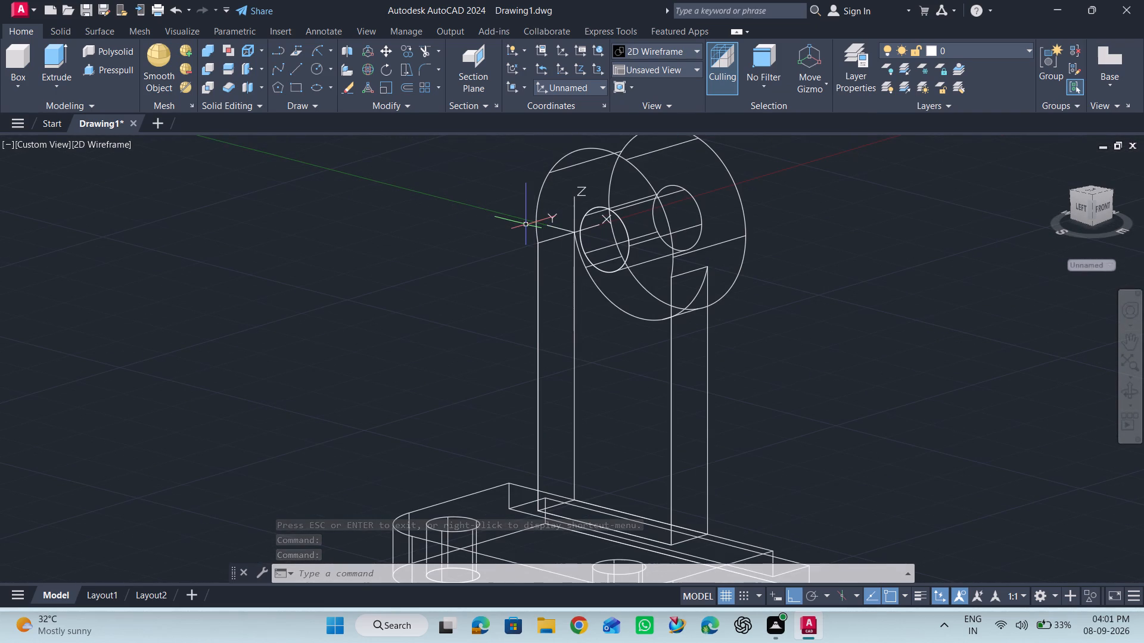
scroll(518, 224, down, 1)
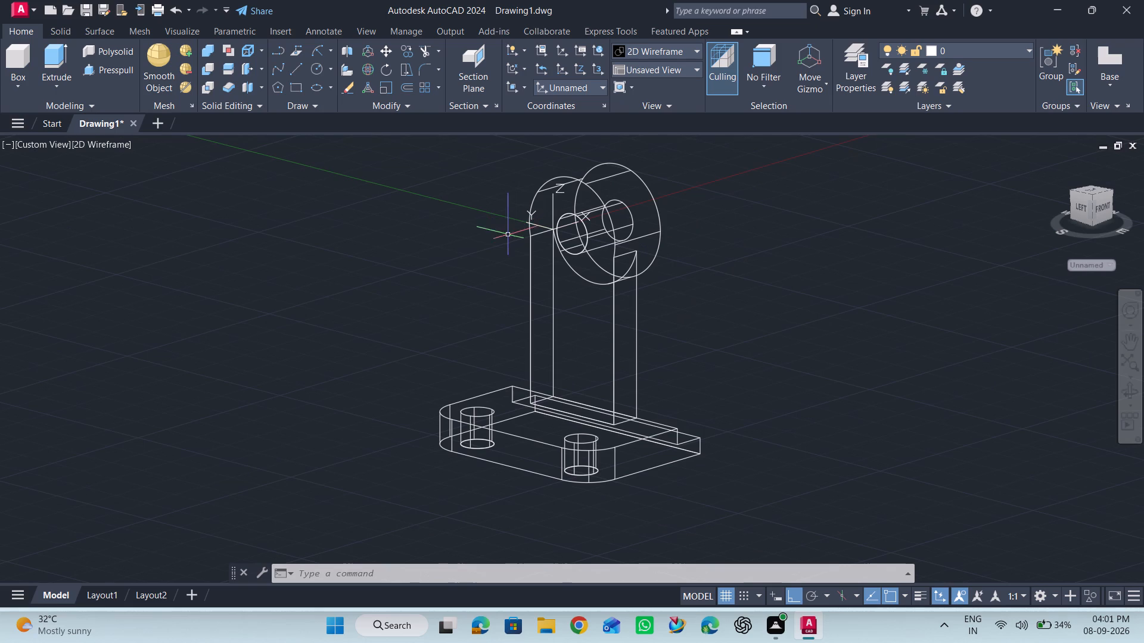
click(294, 73)
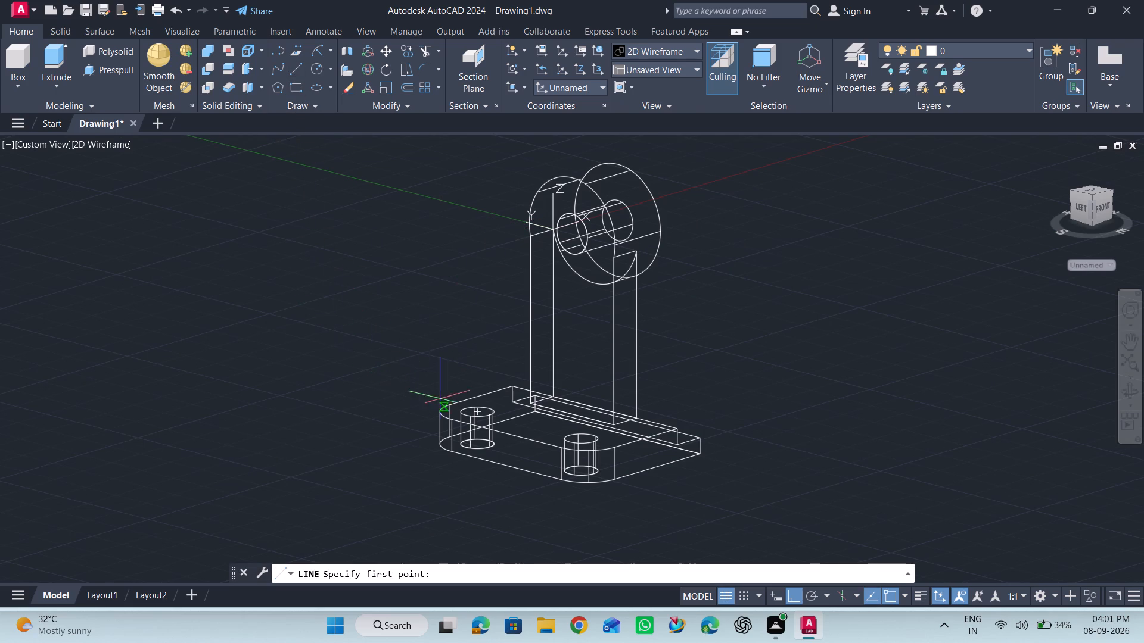
click(1123, 382)
drag(993, 355, 989, 413)
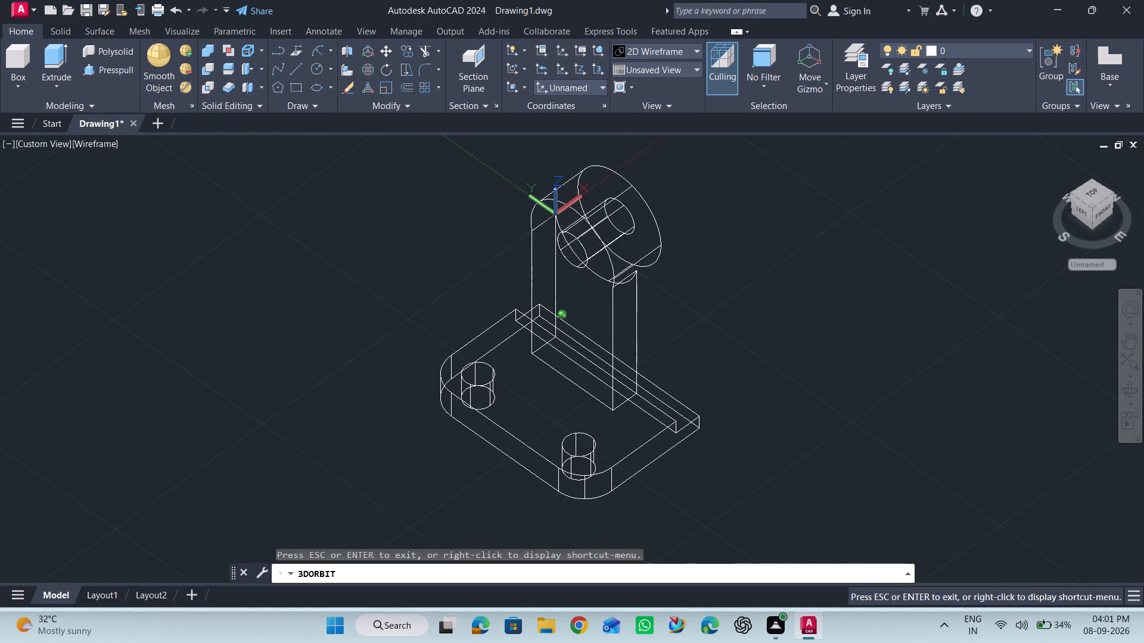
key(Escape)
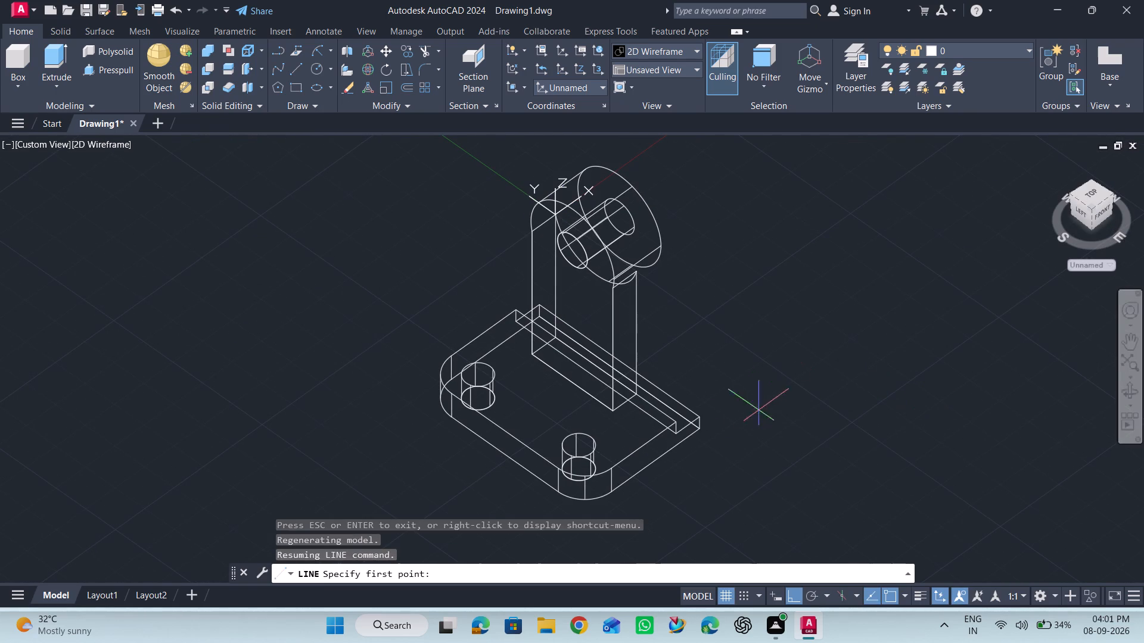
click(505, 430)
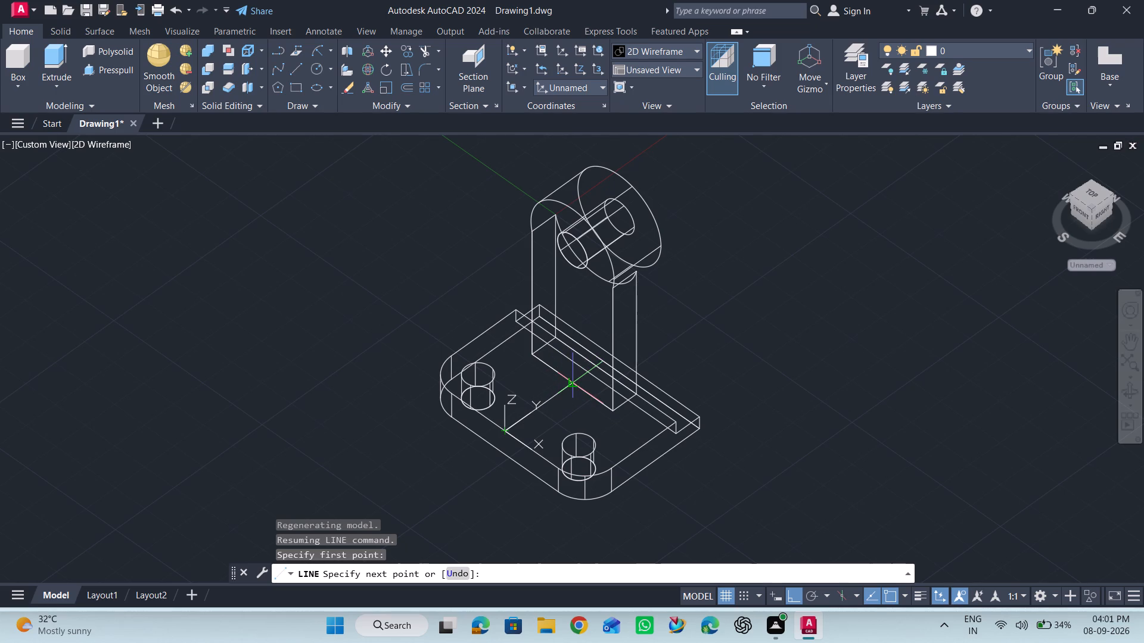
scroll(572, 385, up, 3)
click(568, 382)
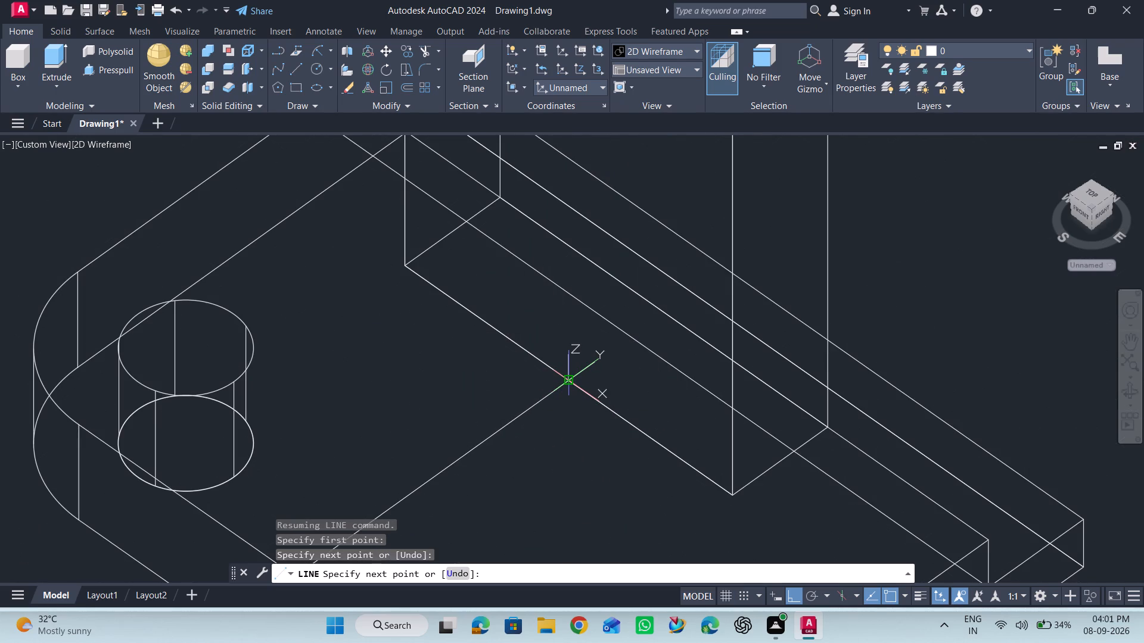
scroll(566, 388, down, 2)
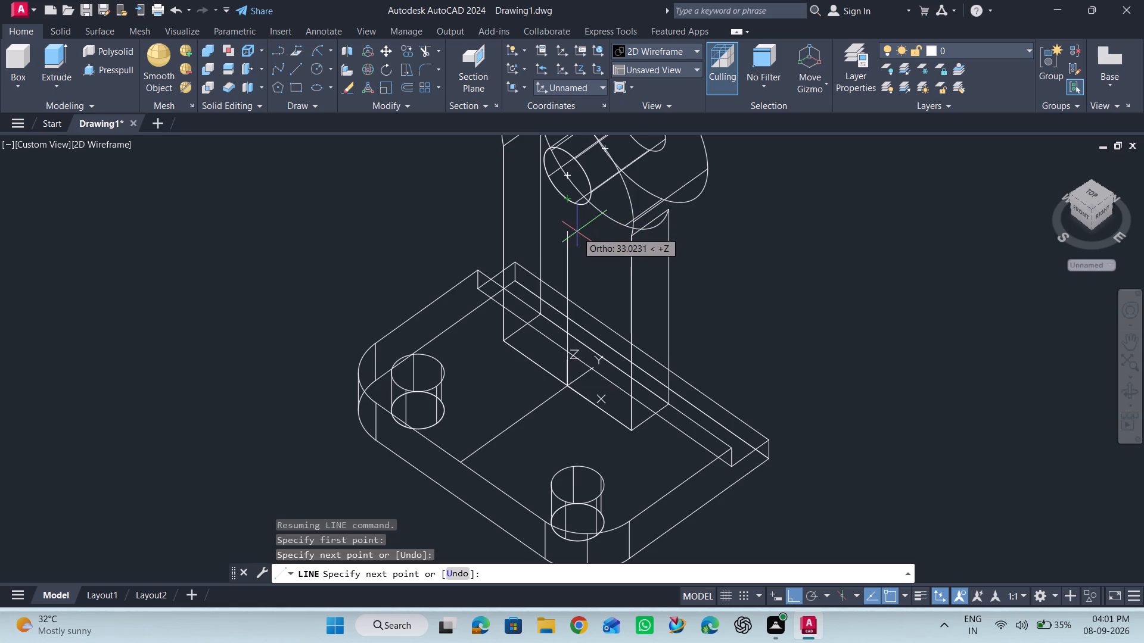
Set the model's visual style to Shaded with edges.
click(674, 48)
click(703, 133)
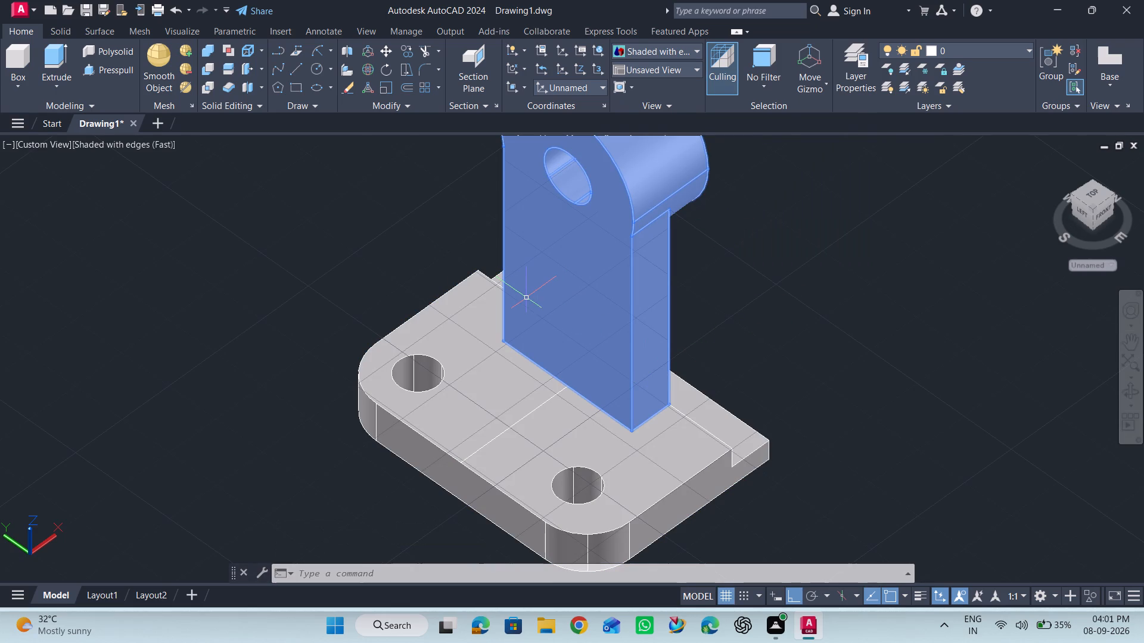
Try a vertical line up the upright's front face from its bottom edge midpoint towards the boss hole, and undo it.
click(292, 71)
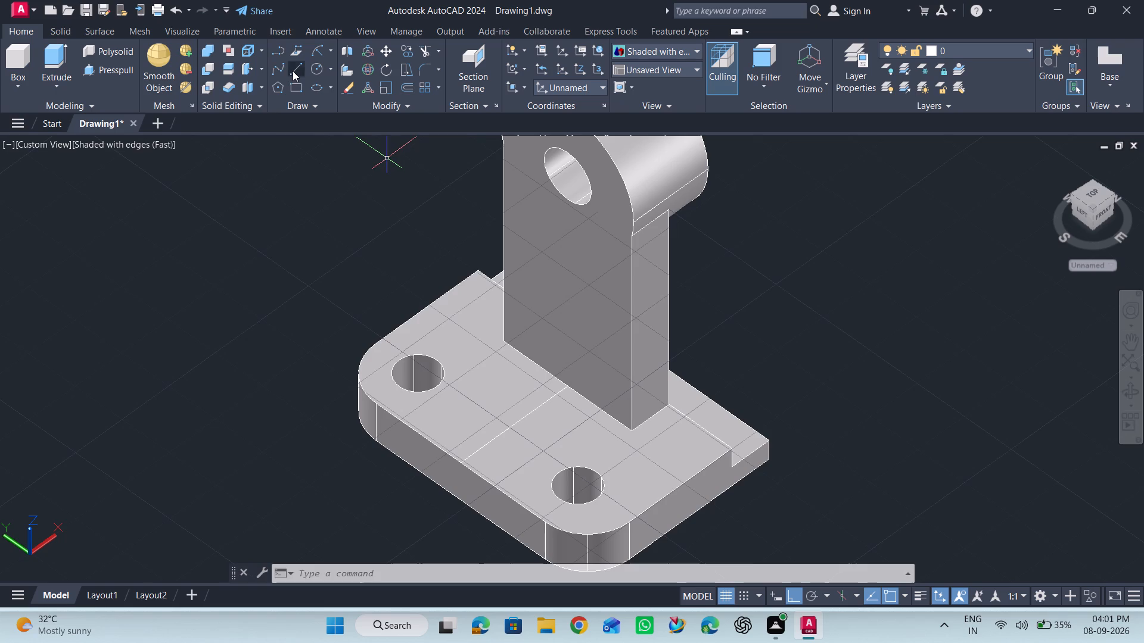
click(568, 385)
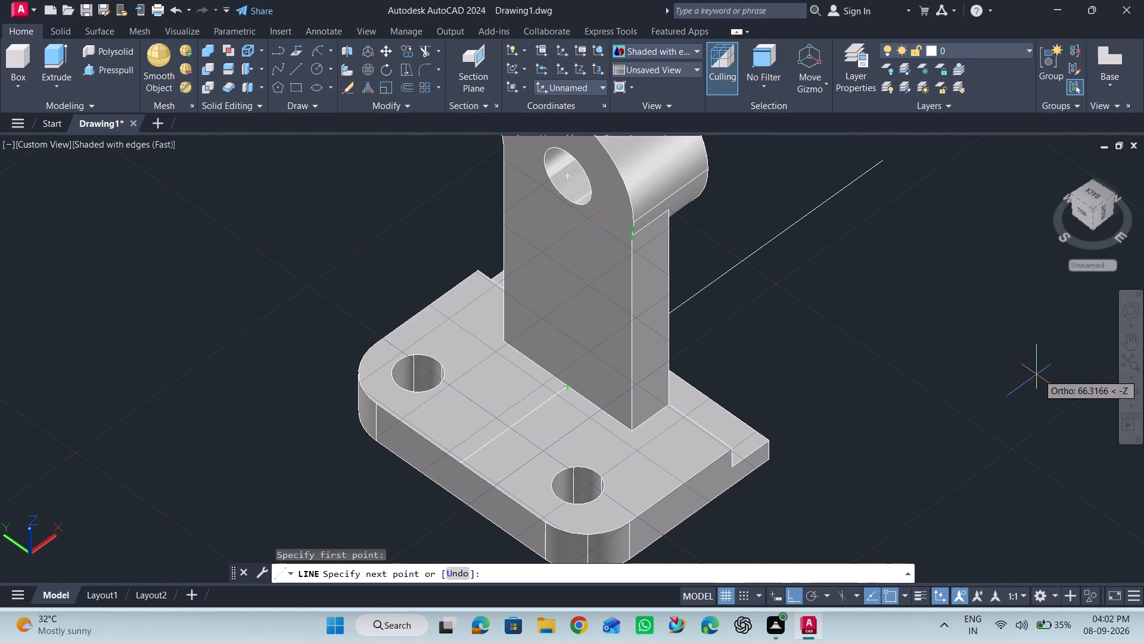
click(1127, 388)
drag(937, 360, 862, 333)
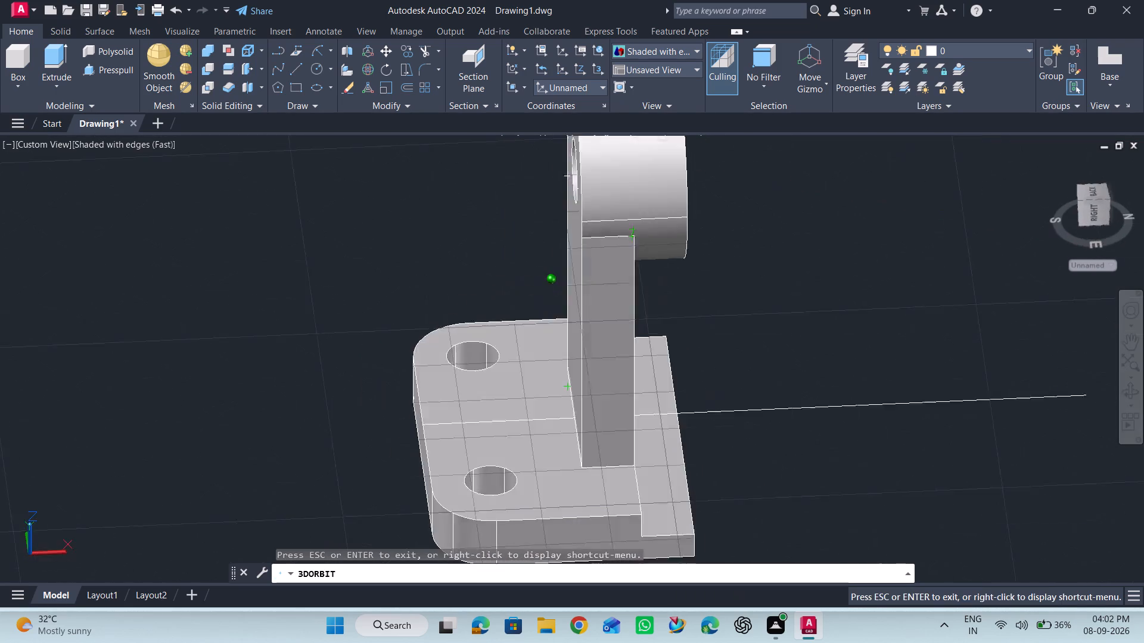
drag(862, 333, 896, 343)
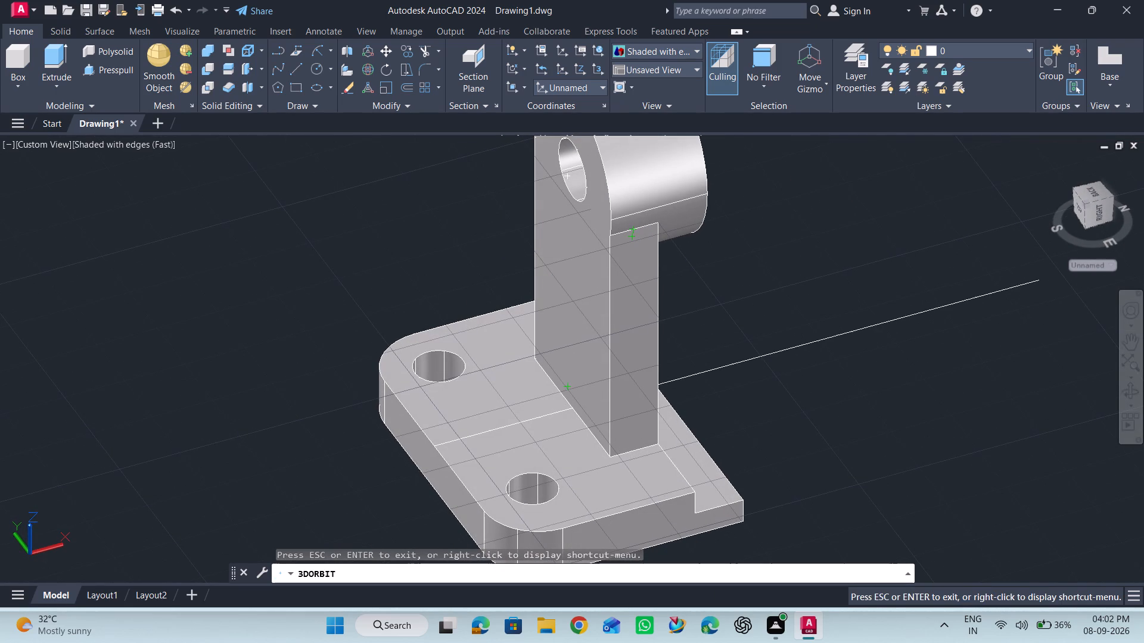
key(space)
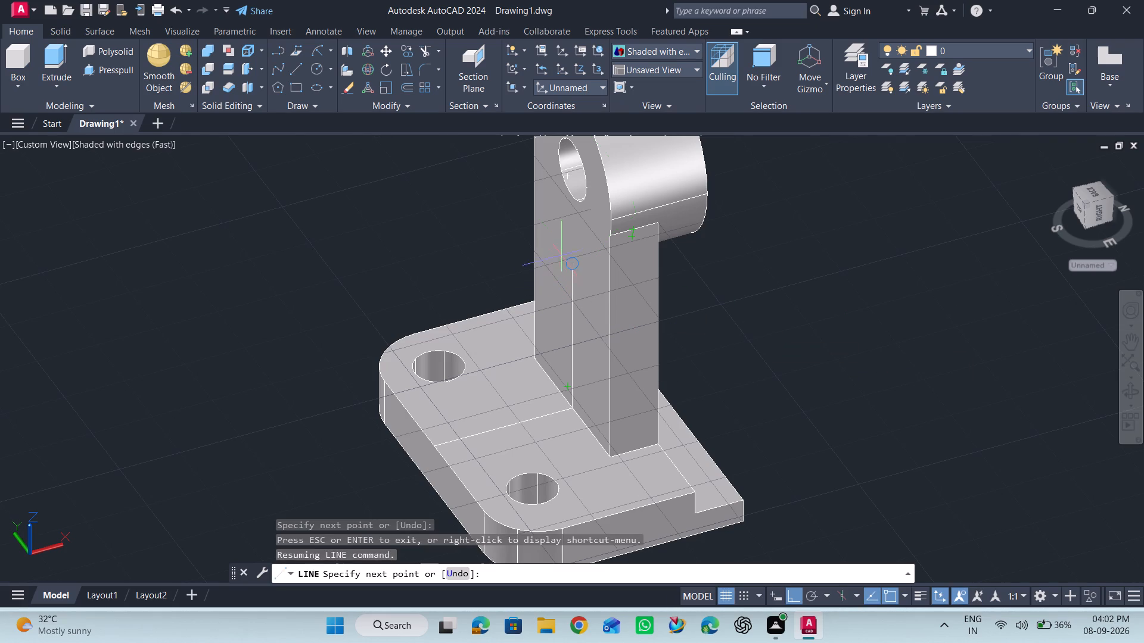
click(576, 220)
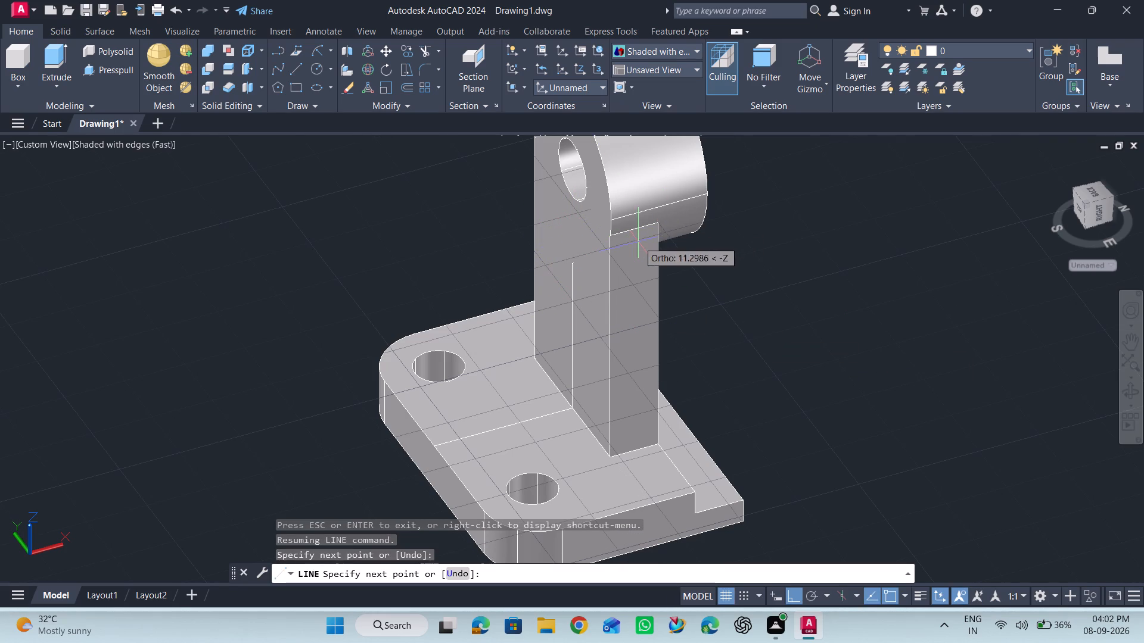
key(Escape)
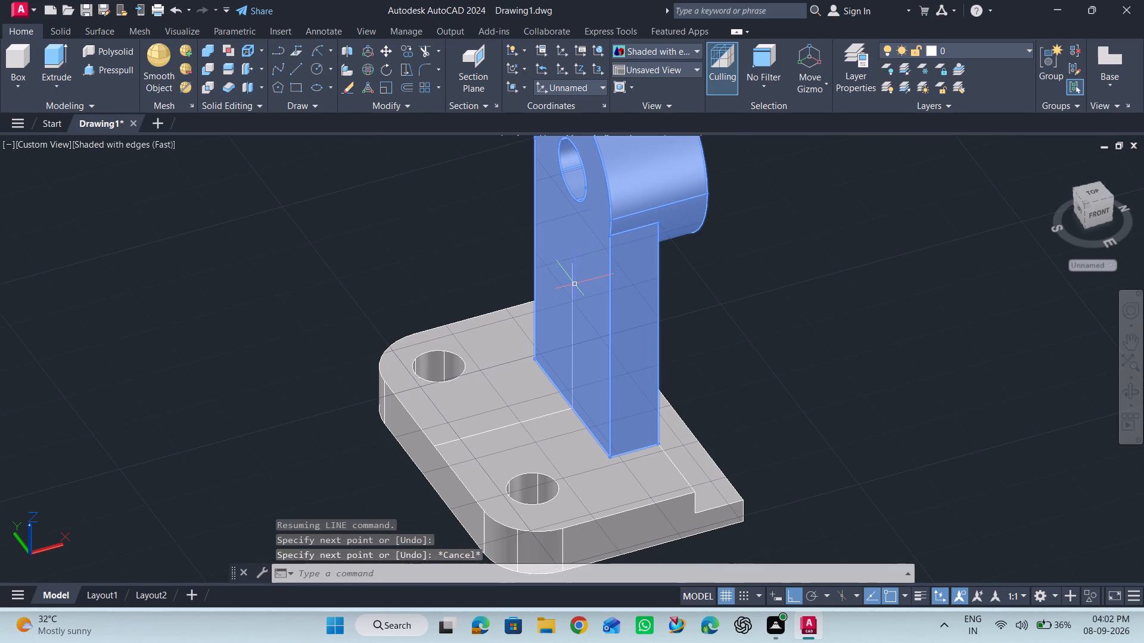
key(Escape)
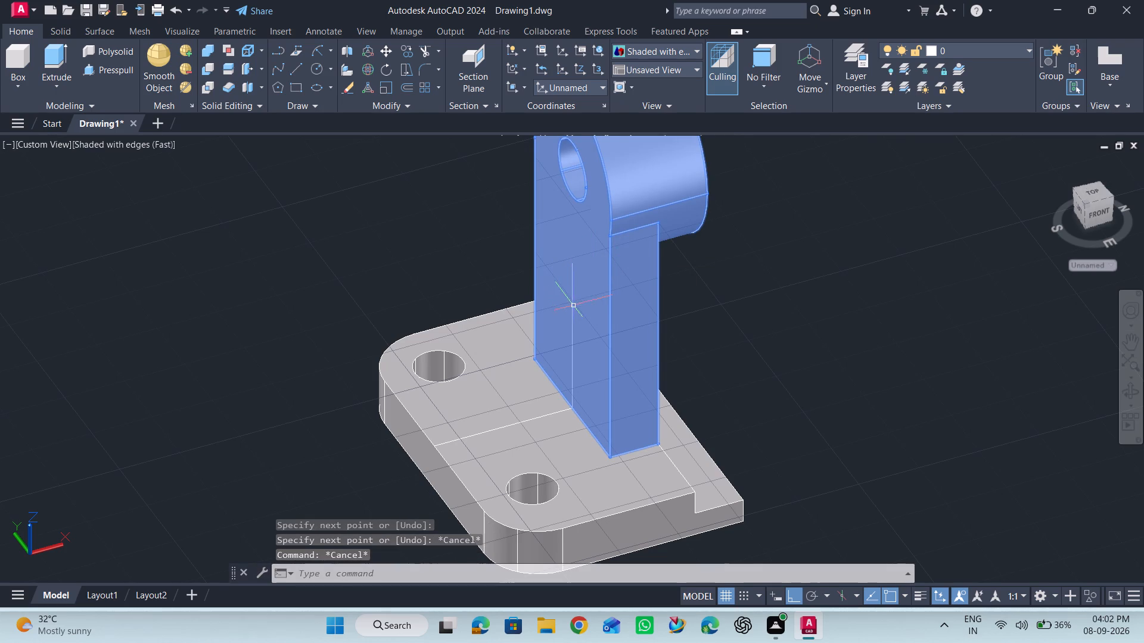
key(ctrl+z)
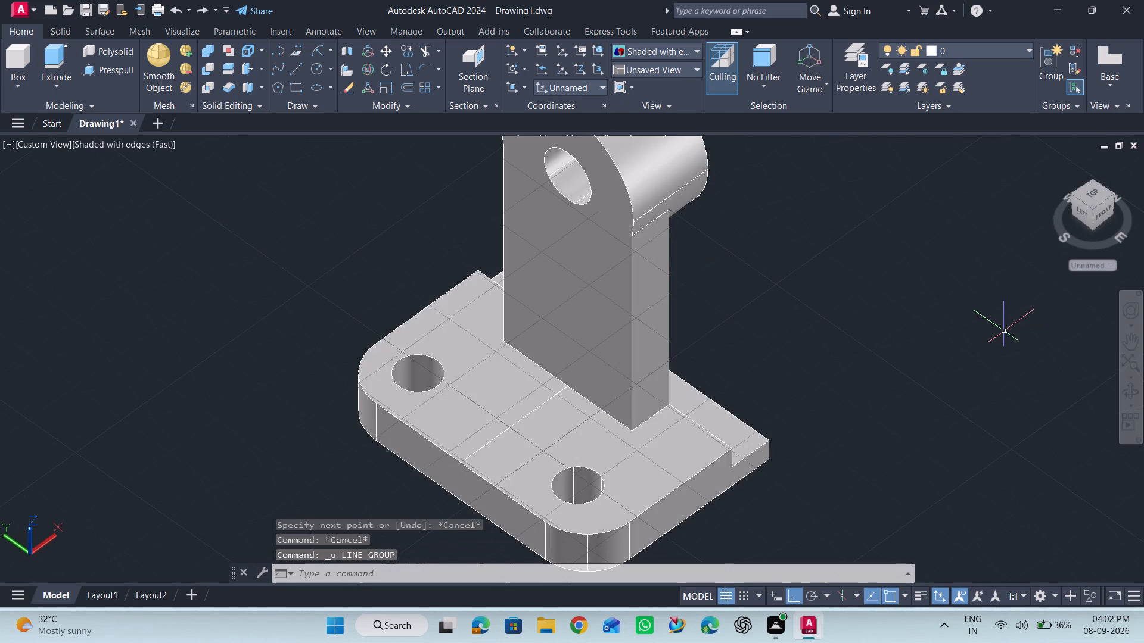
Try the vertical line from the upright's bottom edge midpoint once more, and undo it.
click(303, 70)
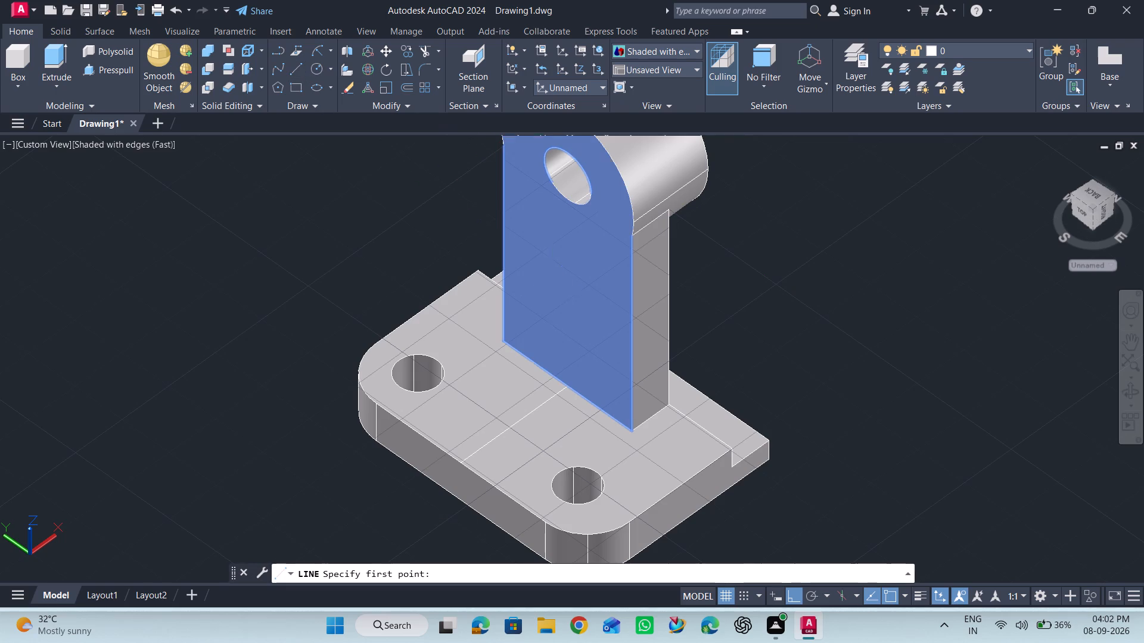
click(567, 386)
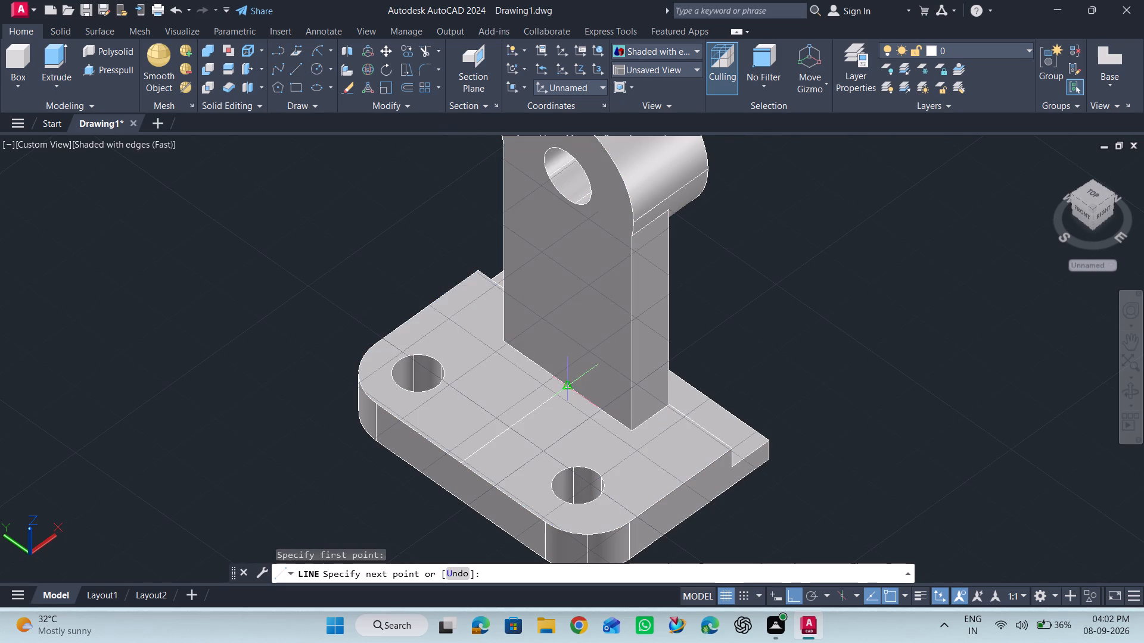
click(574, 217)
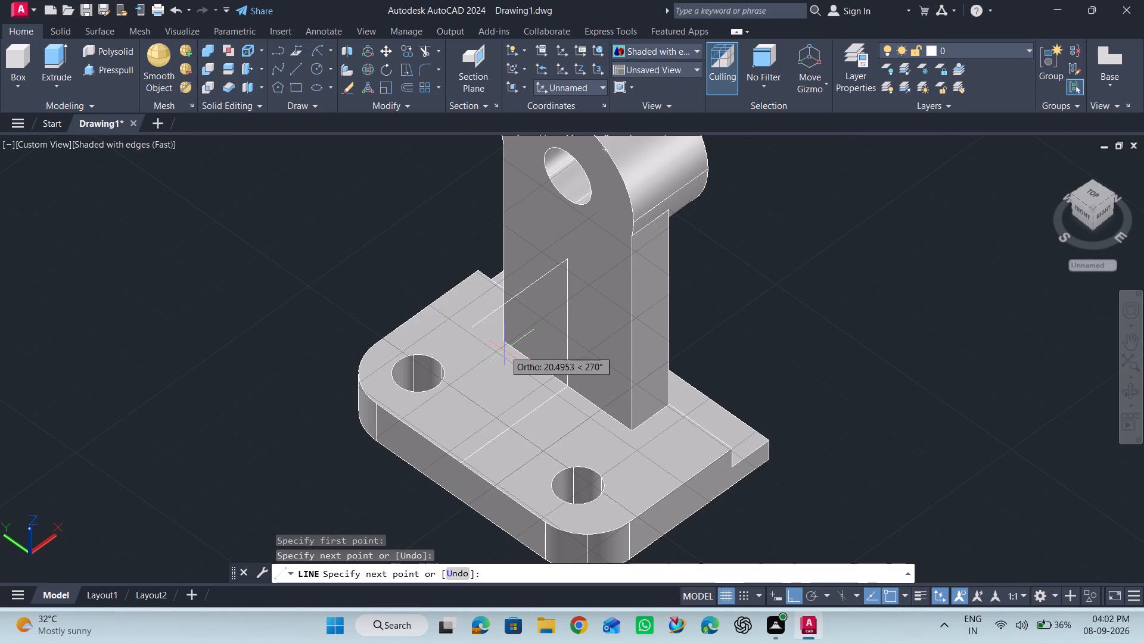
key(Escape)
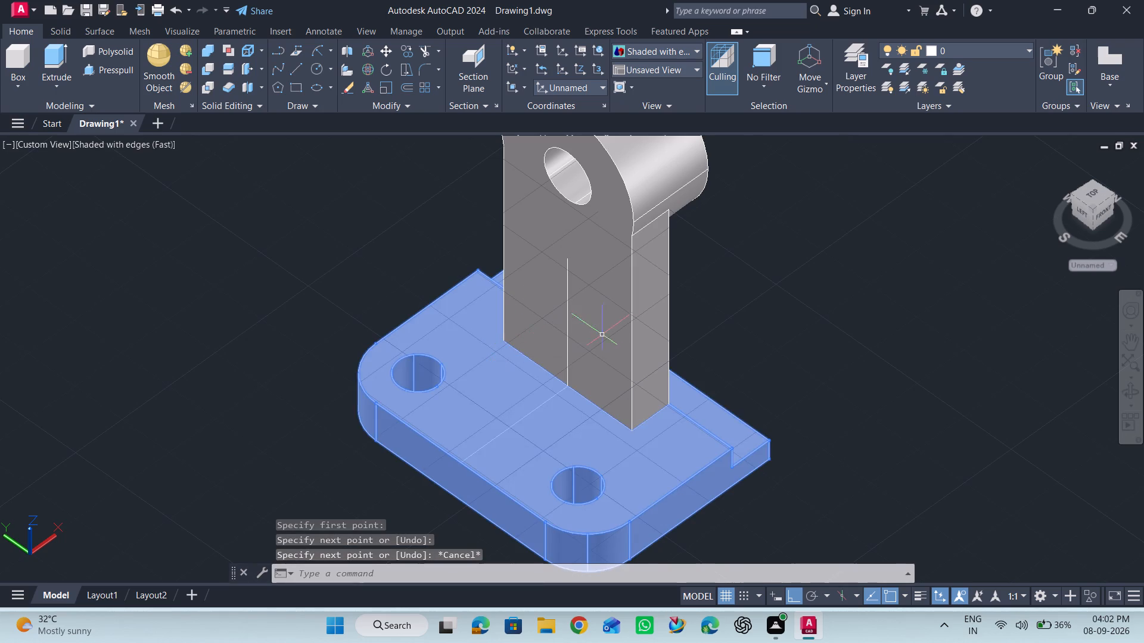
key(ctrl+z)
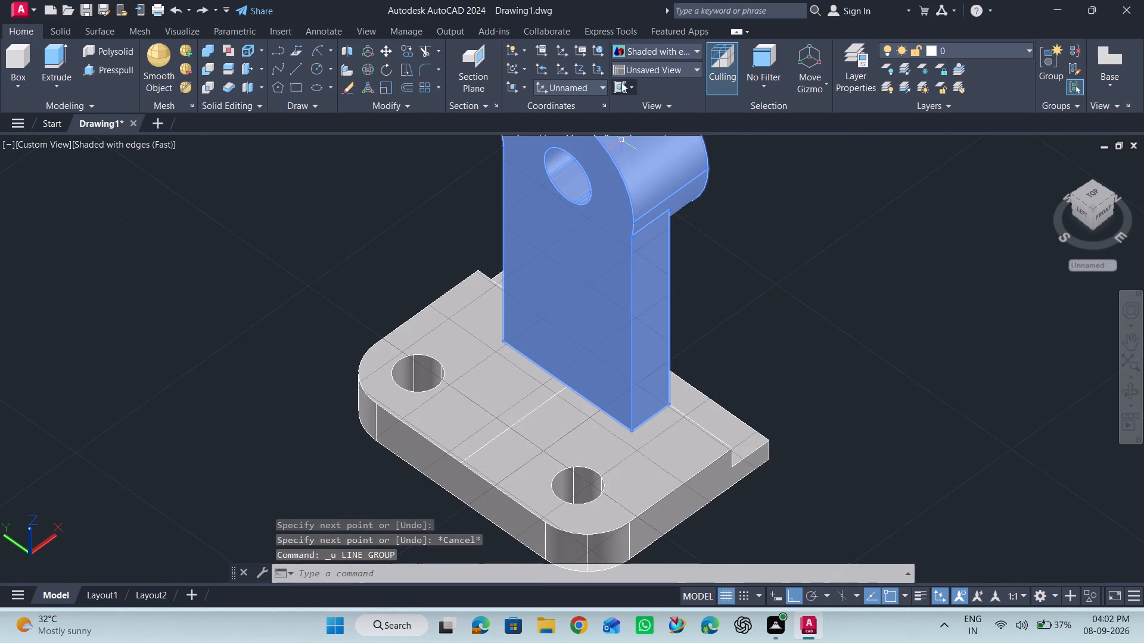
Set the model's visual style to 2D Wireframe.
click(657, 52)
click(626, 84)
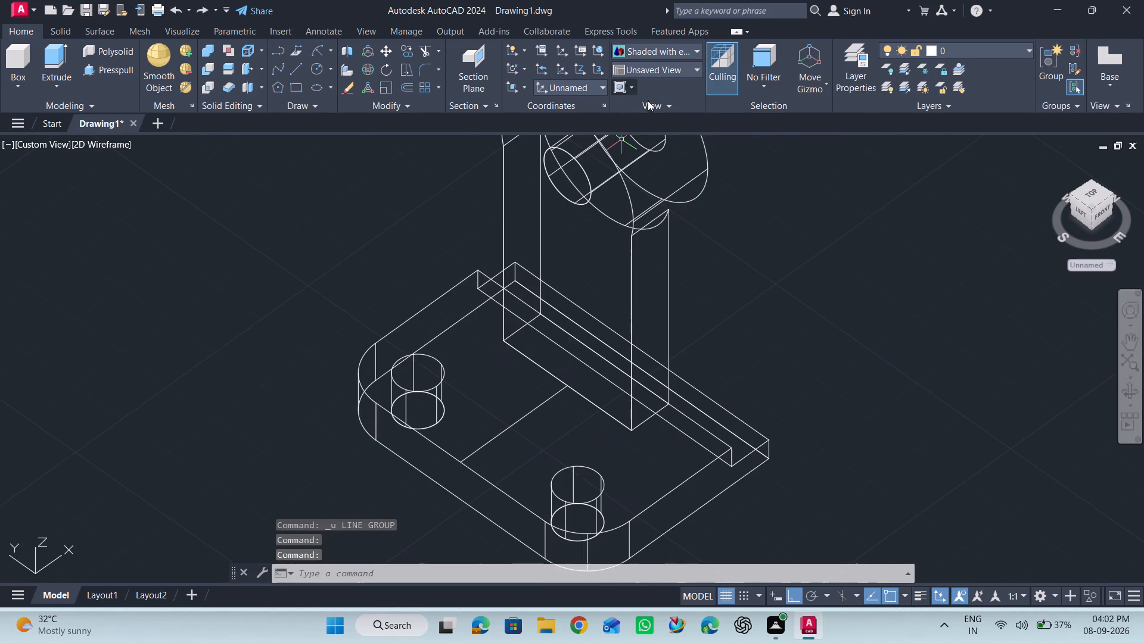
Draw a vertical line up from the upright's bottom edge midpoint to below the boss hole, continuing diagonally to the base's front edge midpoint.
click(304, 73)
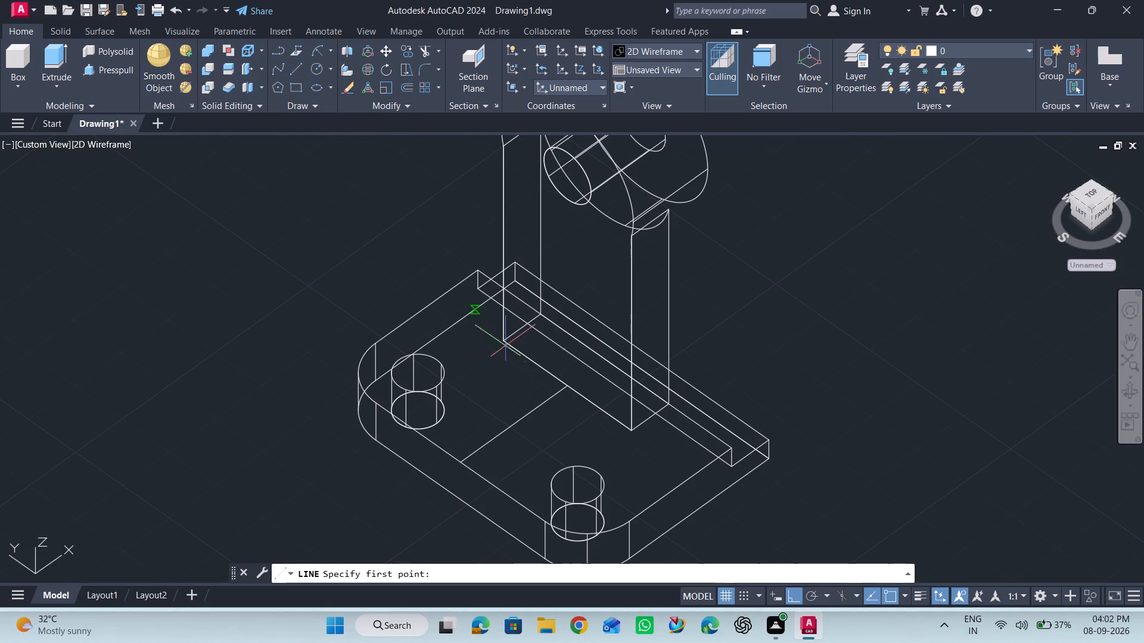
click(570, 385)
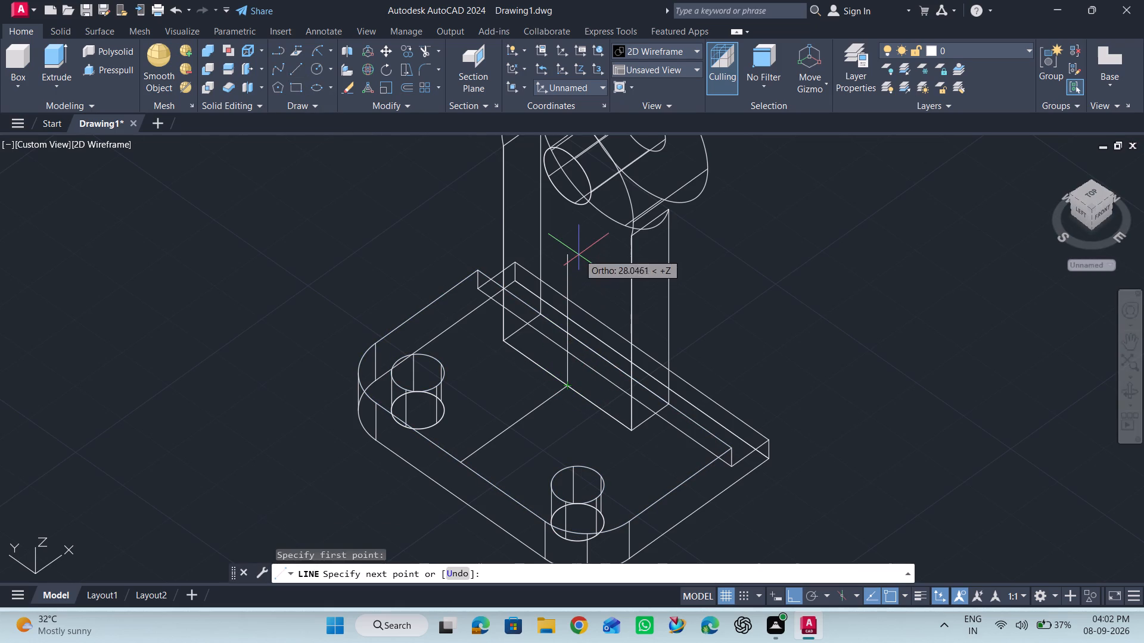
click(585, 220)
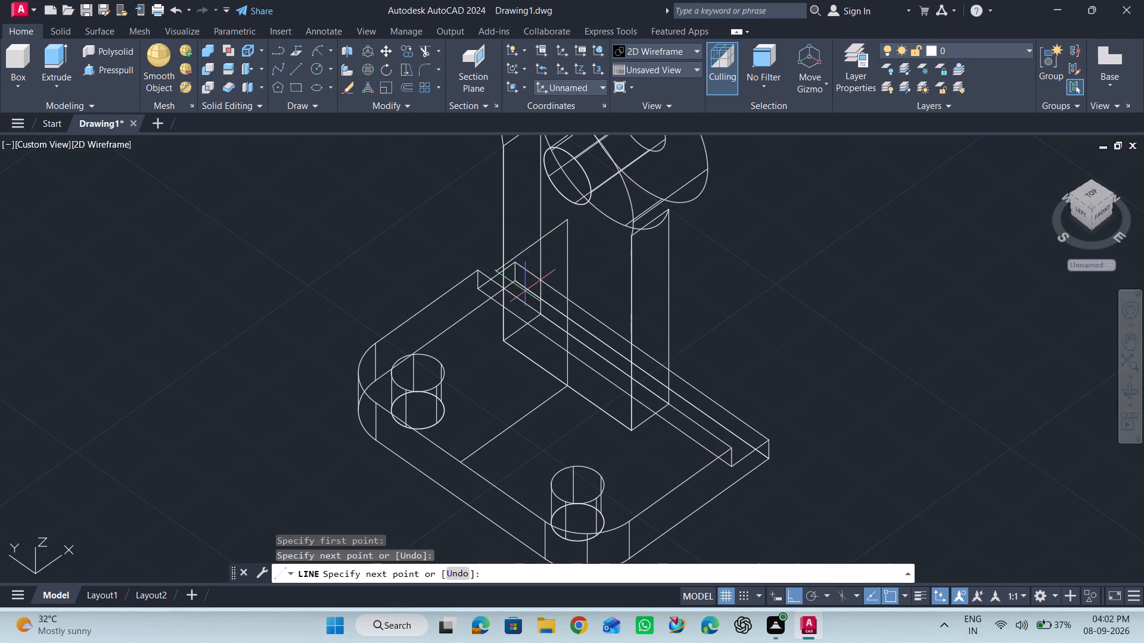
click(465, 462)
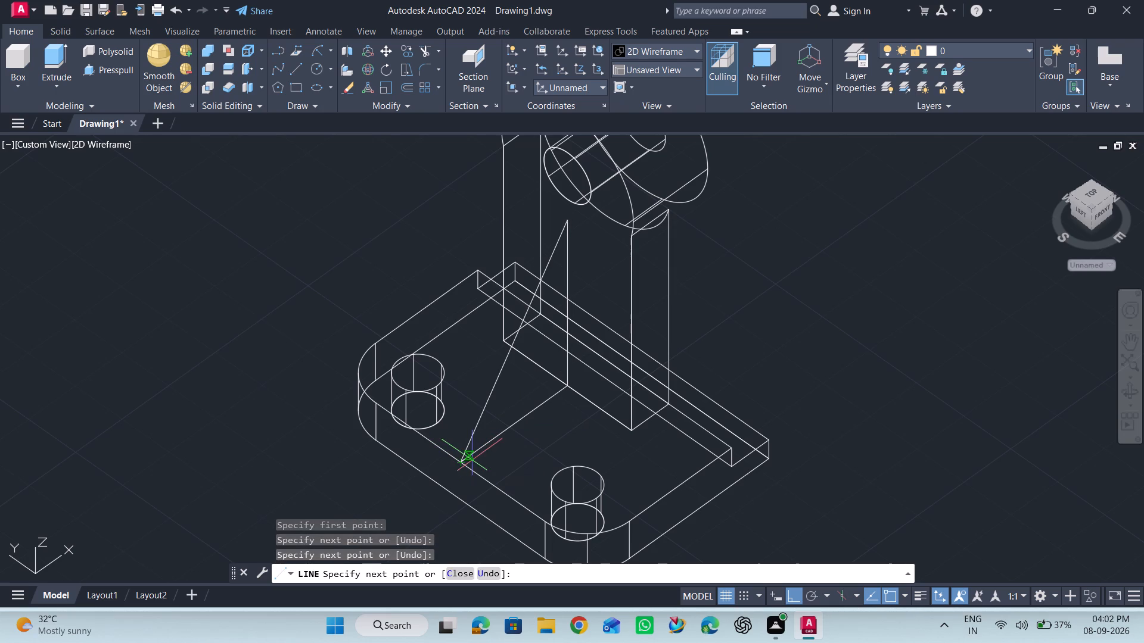
key(Escape)
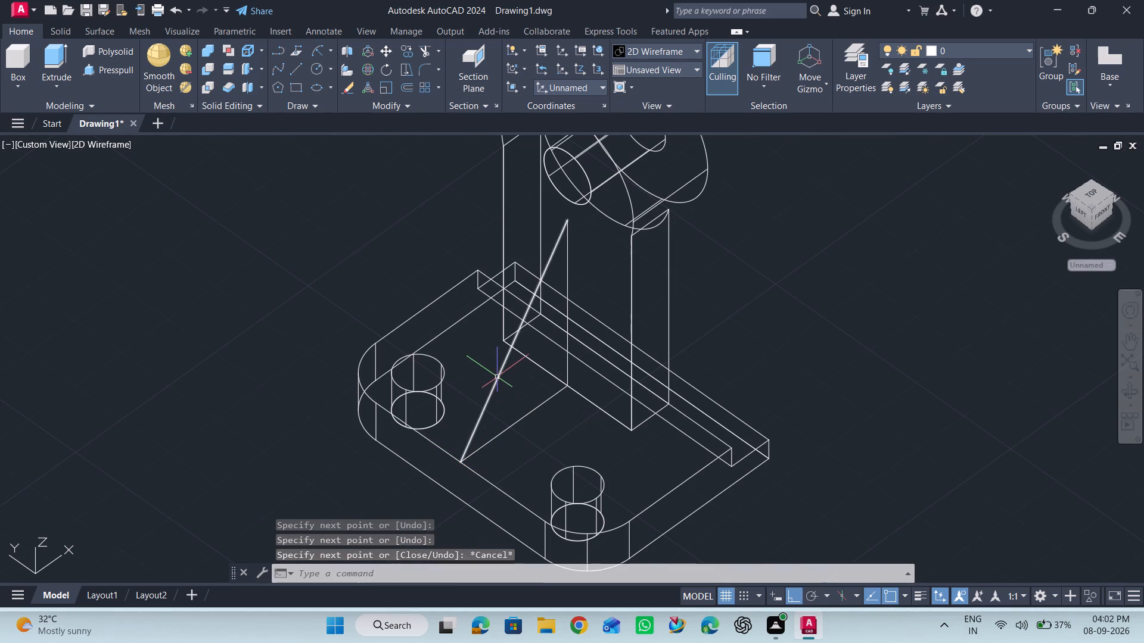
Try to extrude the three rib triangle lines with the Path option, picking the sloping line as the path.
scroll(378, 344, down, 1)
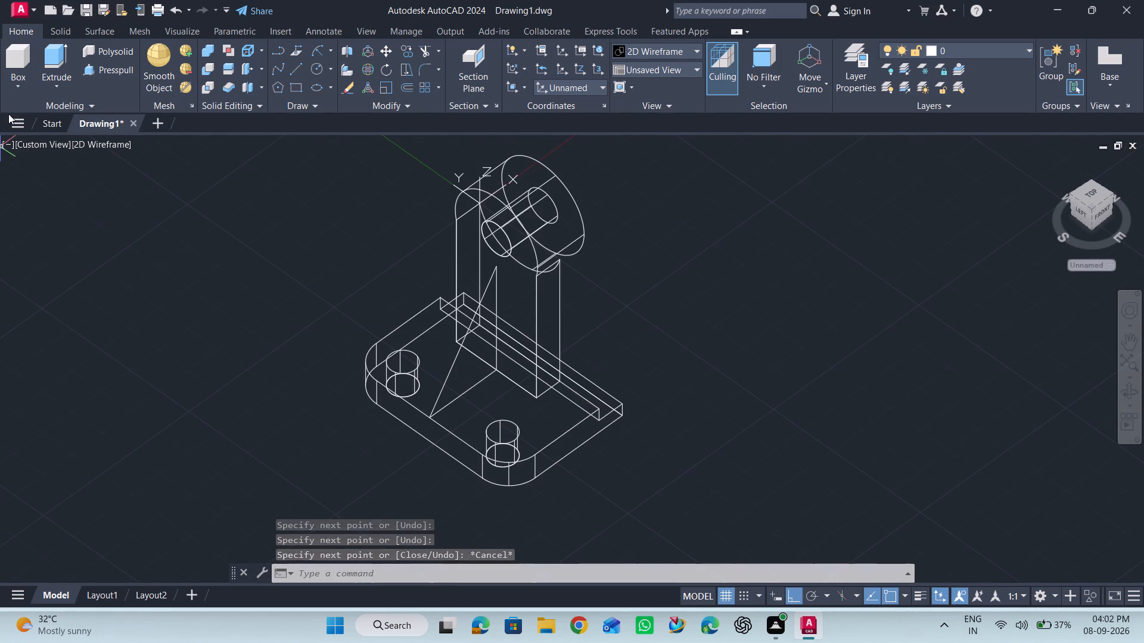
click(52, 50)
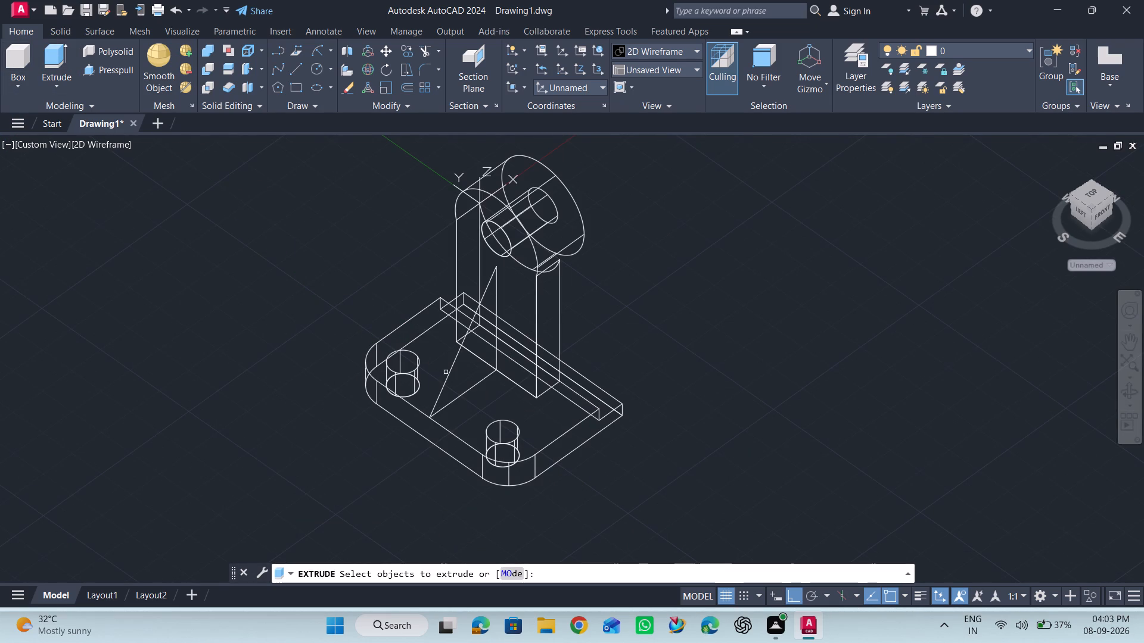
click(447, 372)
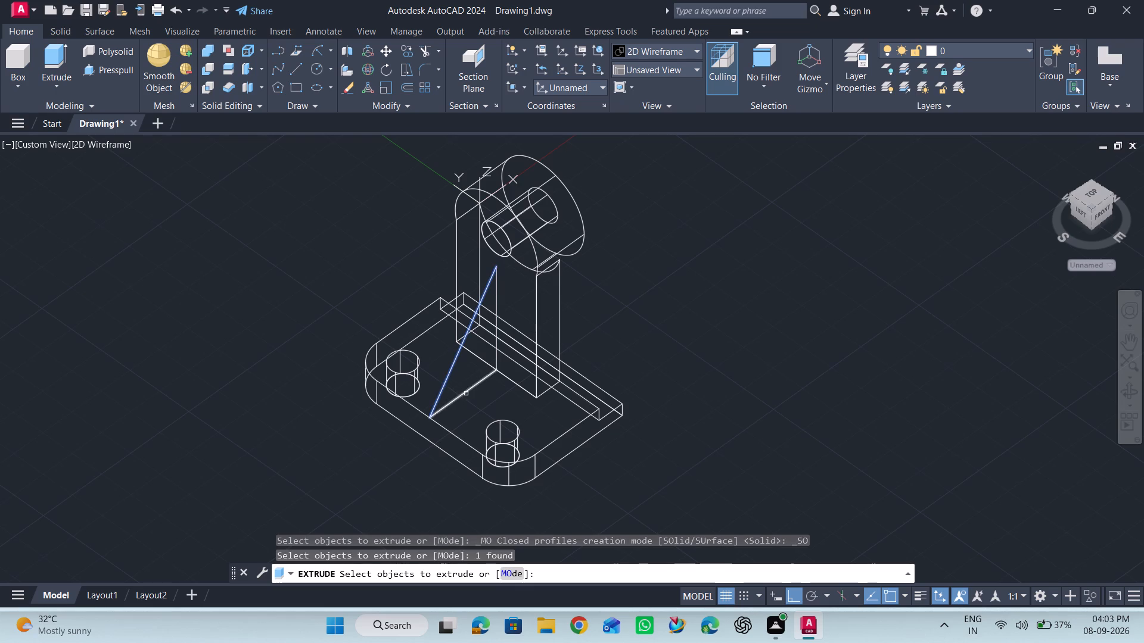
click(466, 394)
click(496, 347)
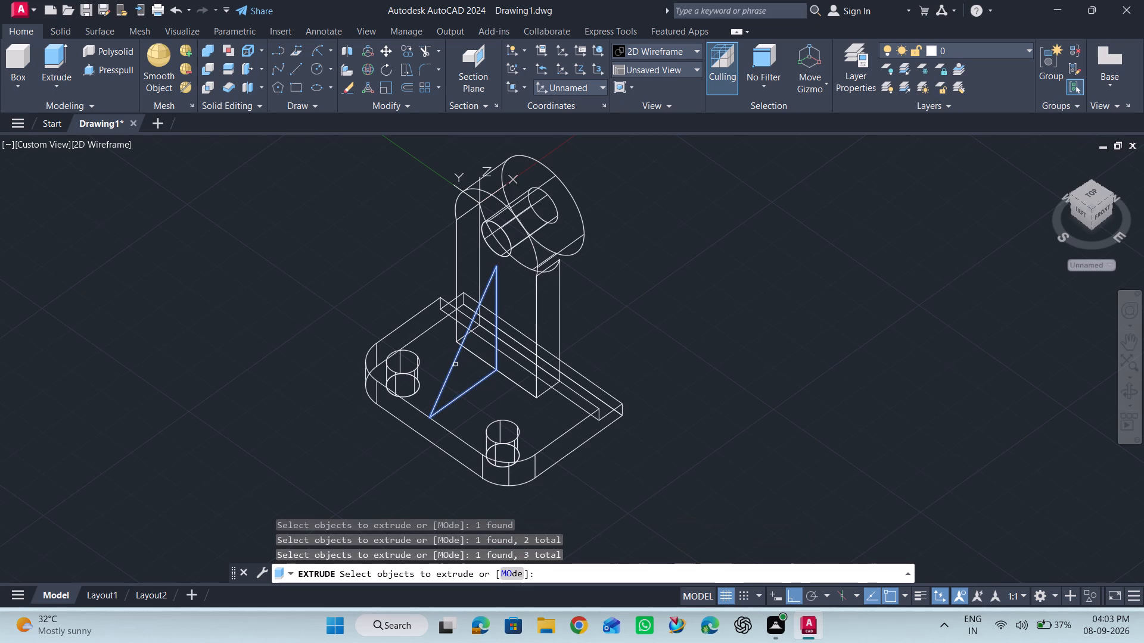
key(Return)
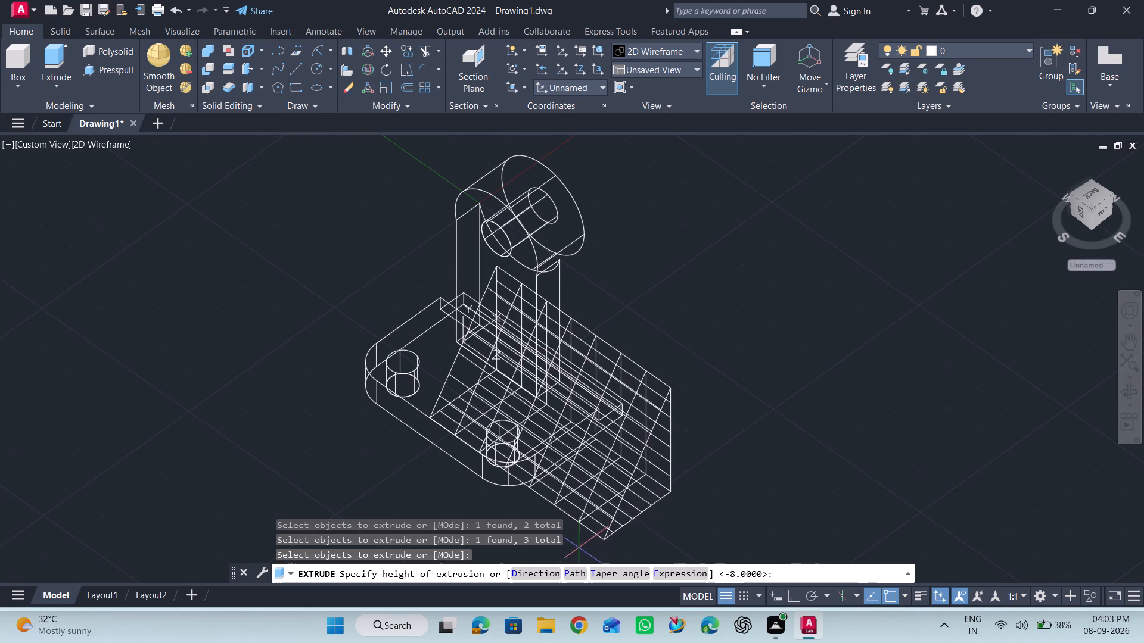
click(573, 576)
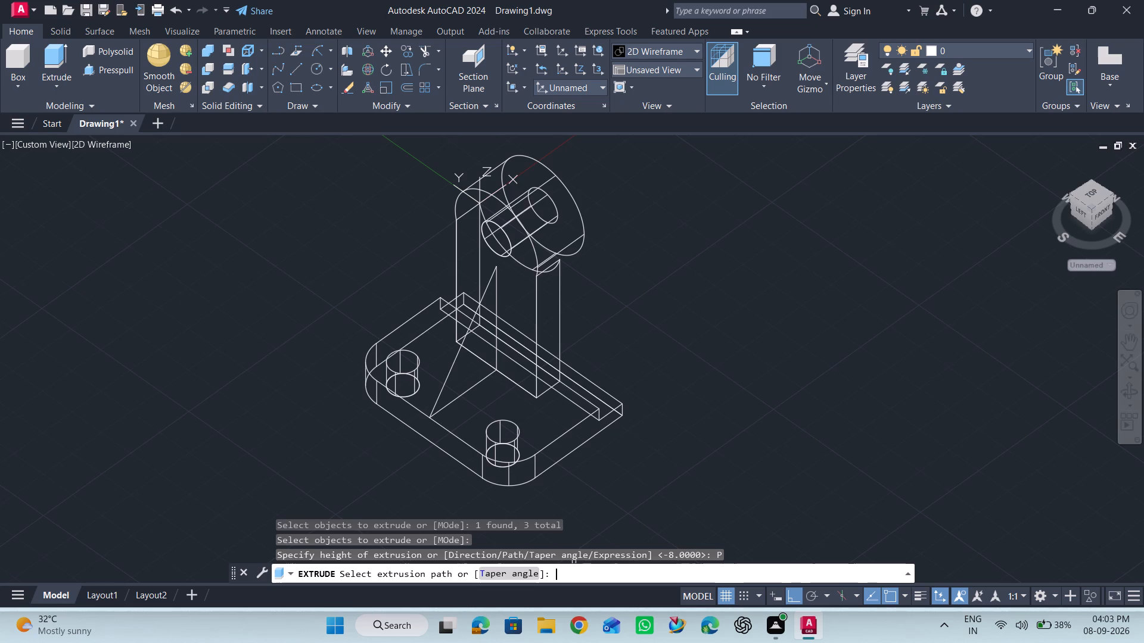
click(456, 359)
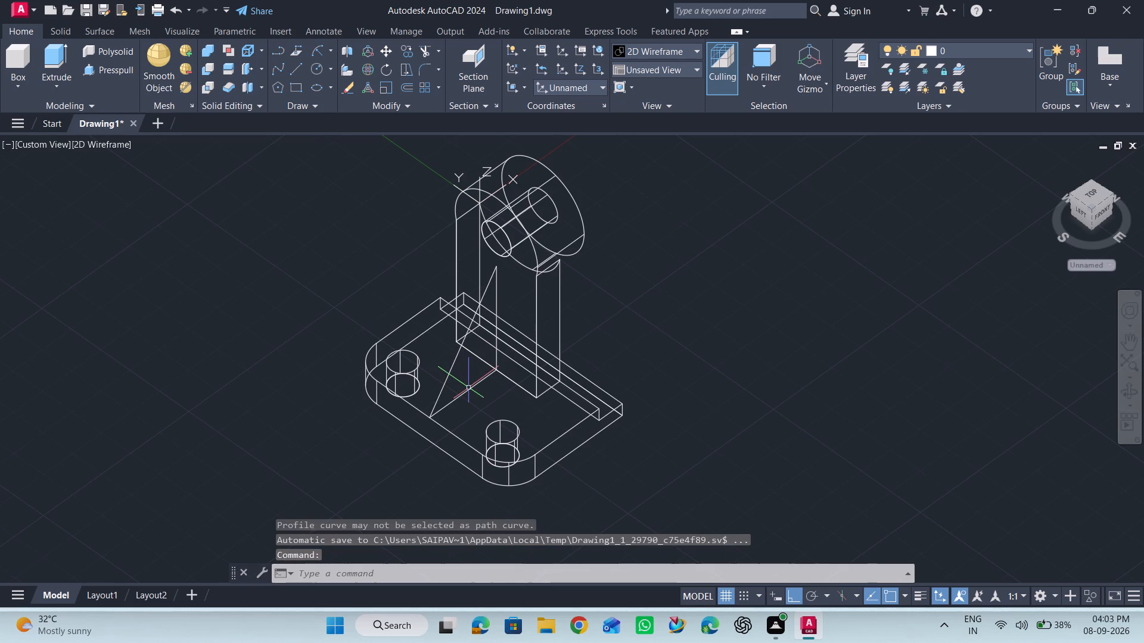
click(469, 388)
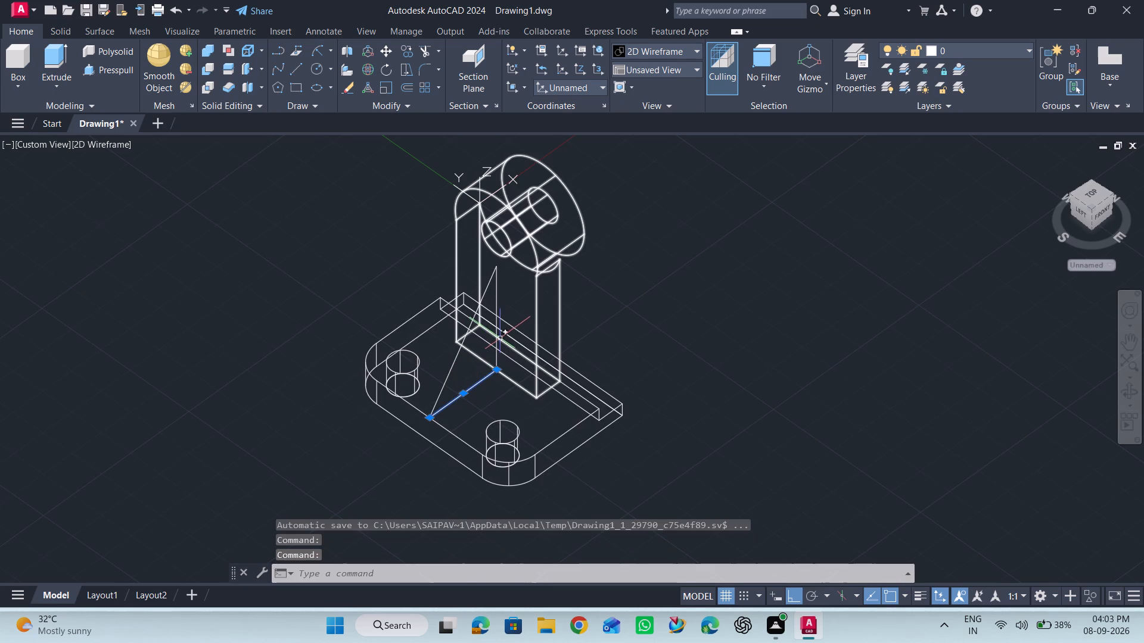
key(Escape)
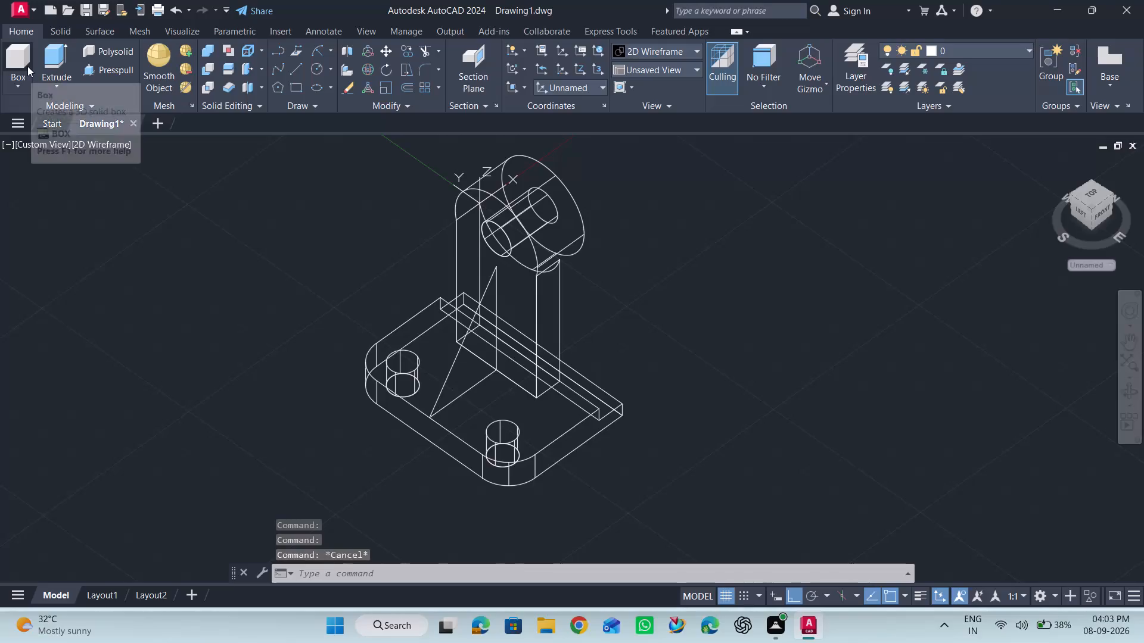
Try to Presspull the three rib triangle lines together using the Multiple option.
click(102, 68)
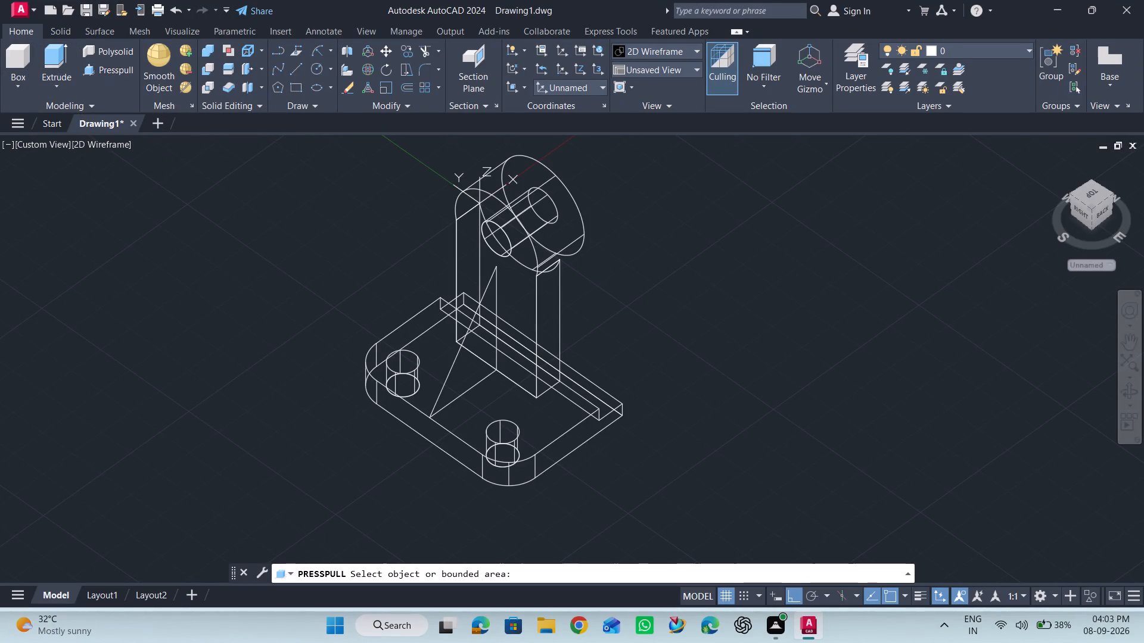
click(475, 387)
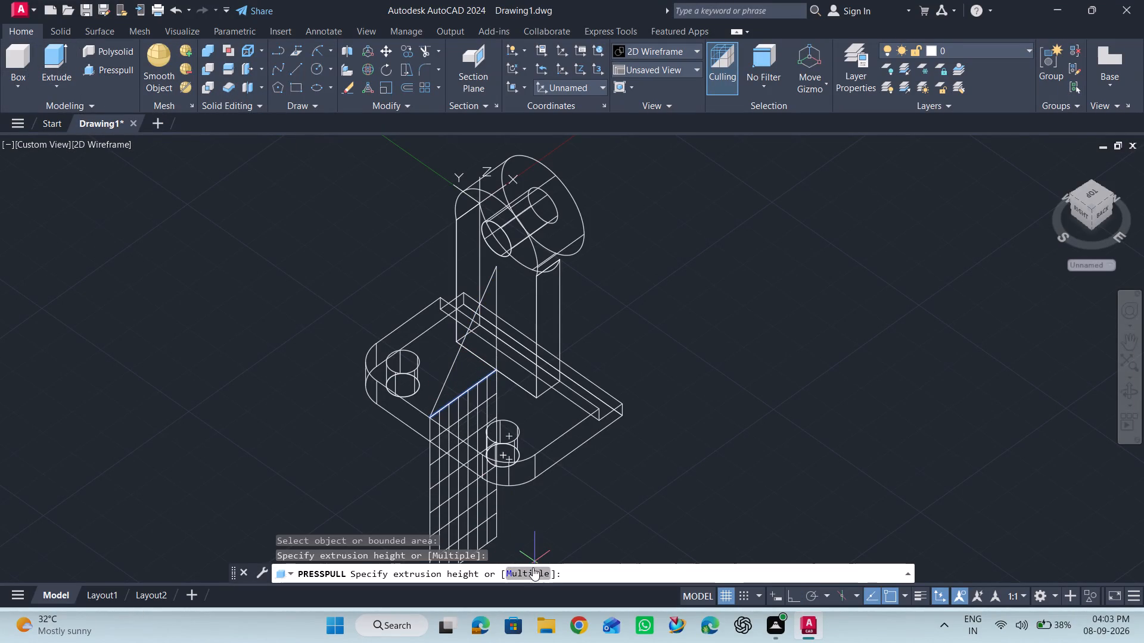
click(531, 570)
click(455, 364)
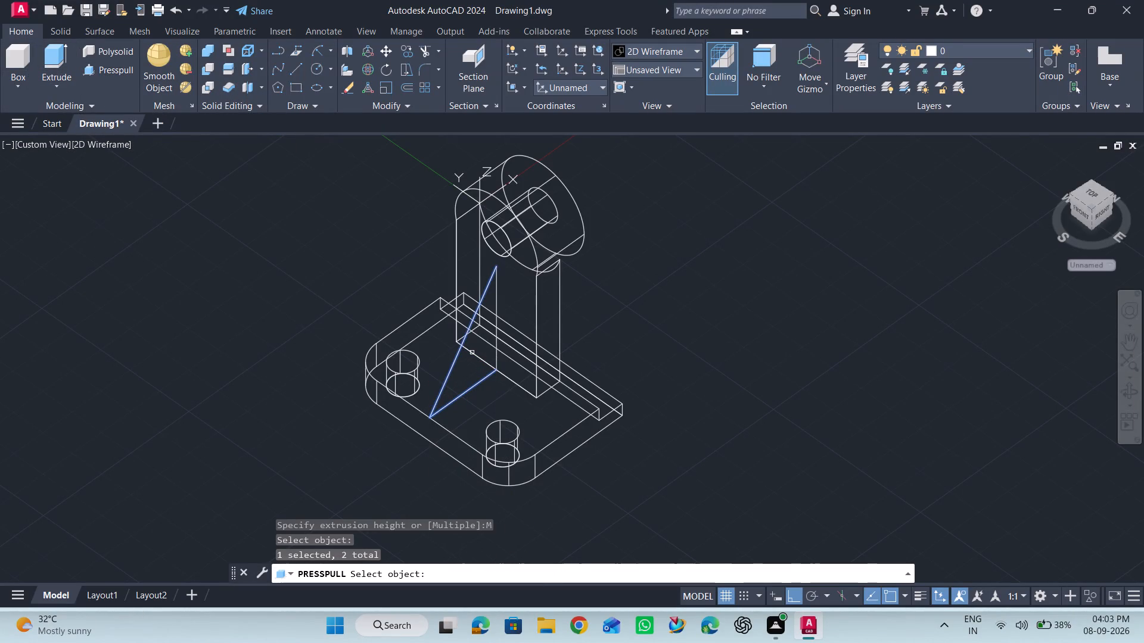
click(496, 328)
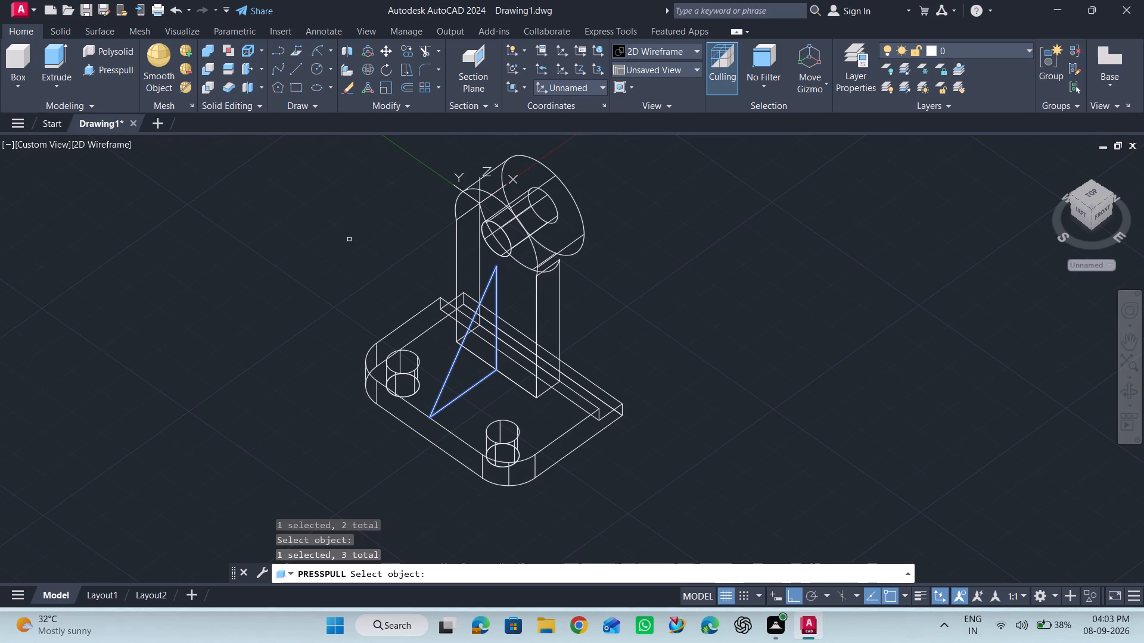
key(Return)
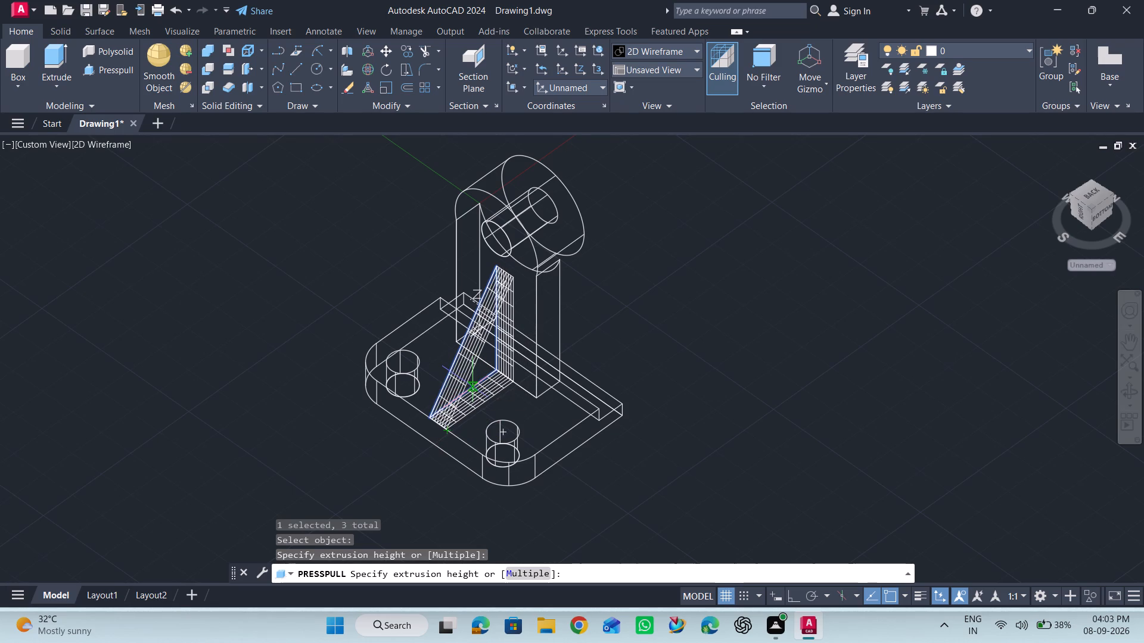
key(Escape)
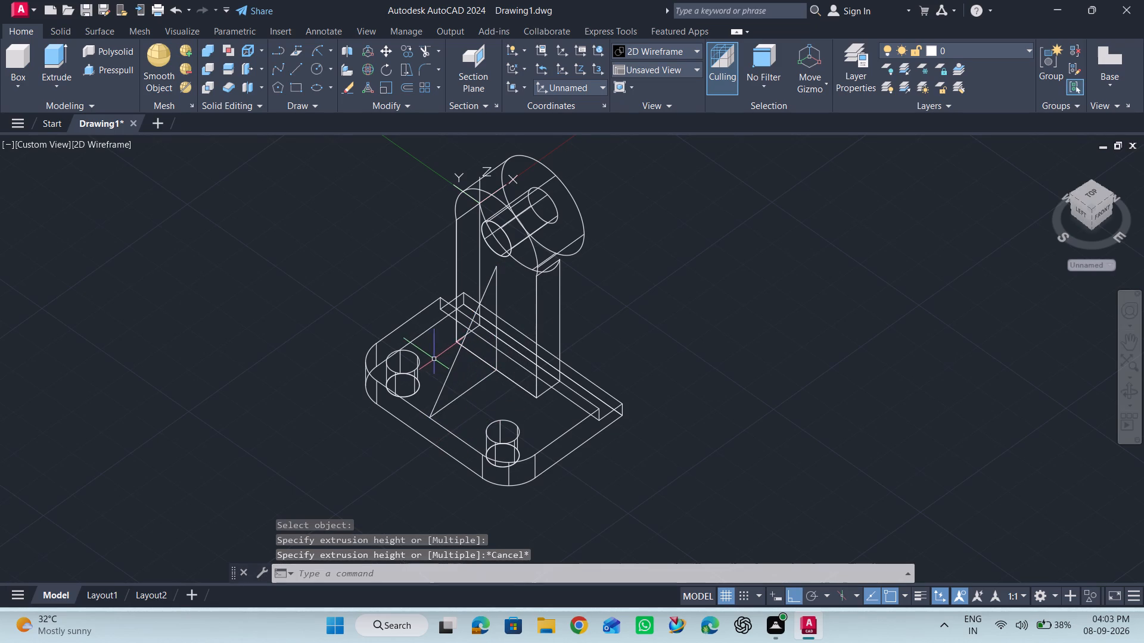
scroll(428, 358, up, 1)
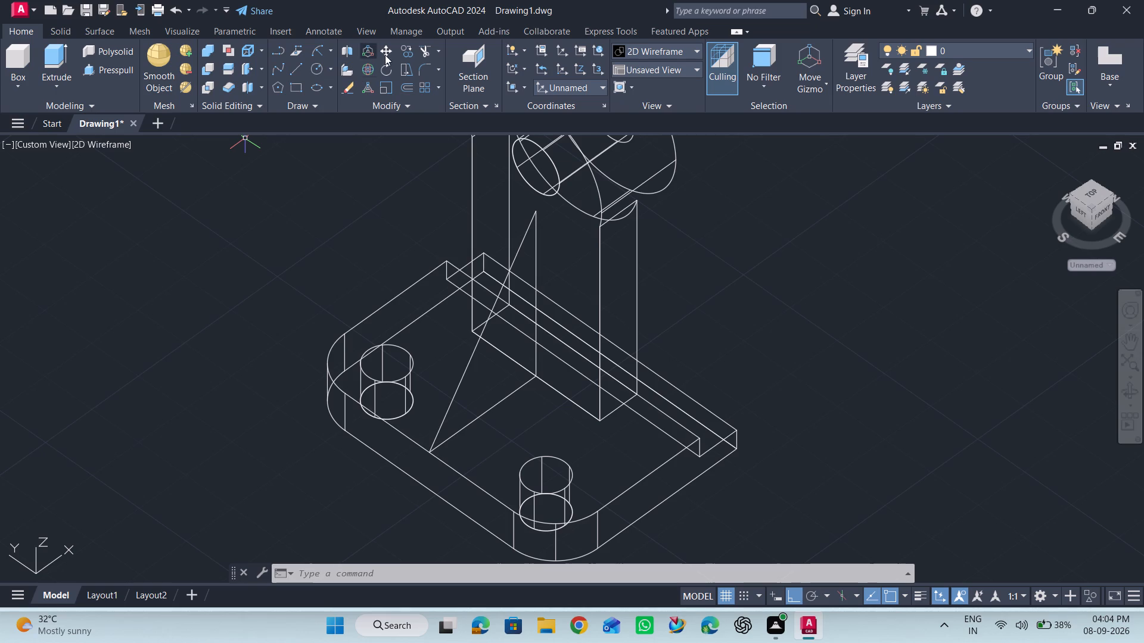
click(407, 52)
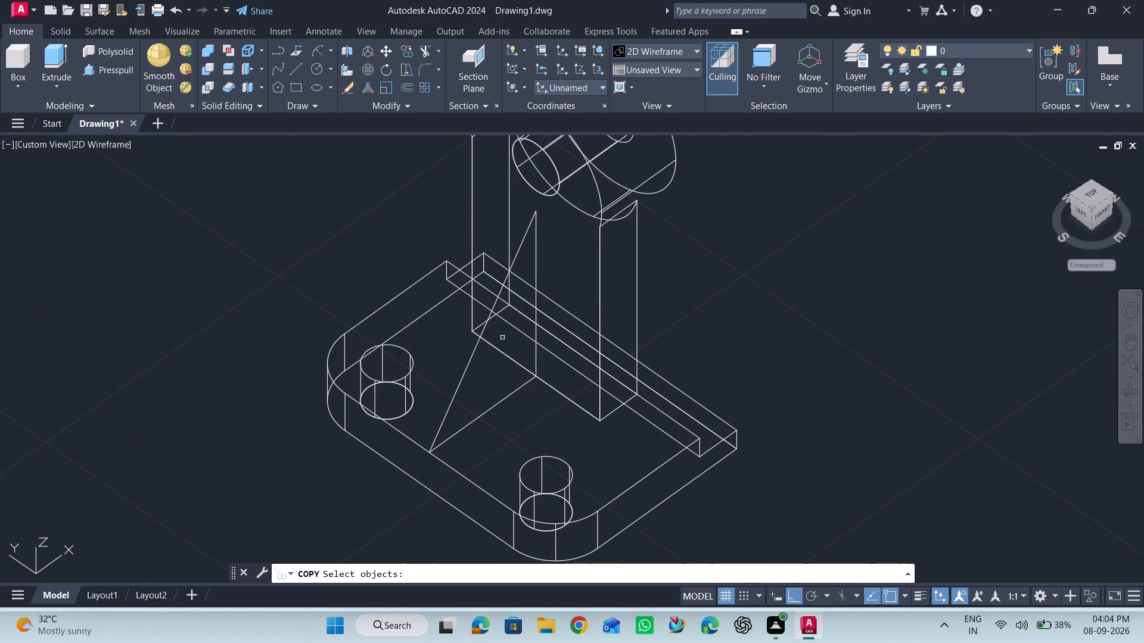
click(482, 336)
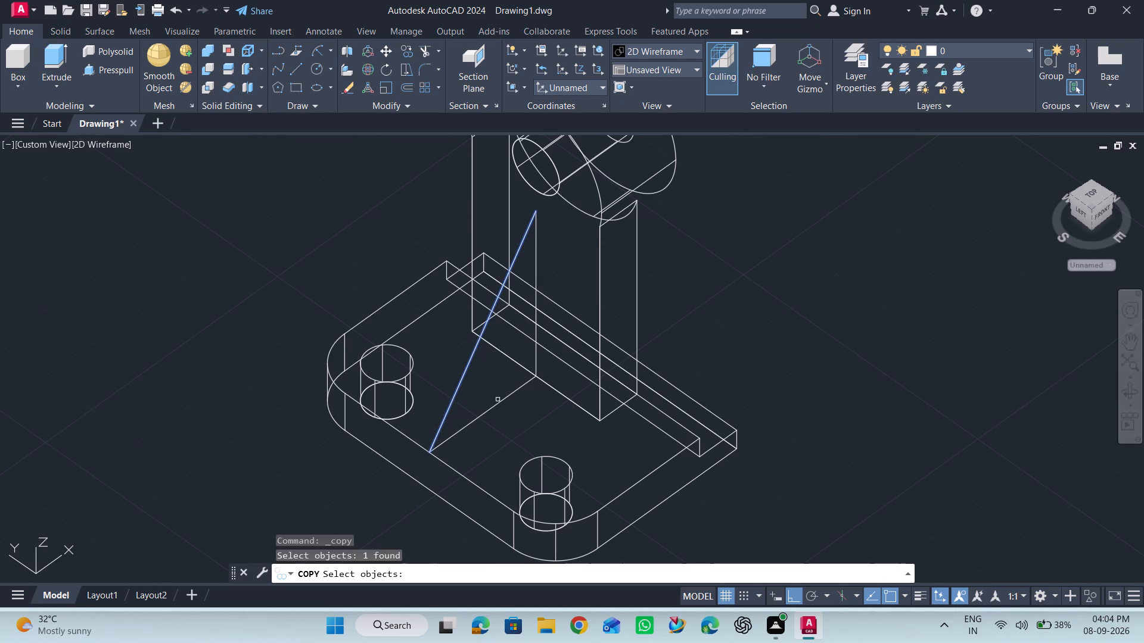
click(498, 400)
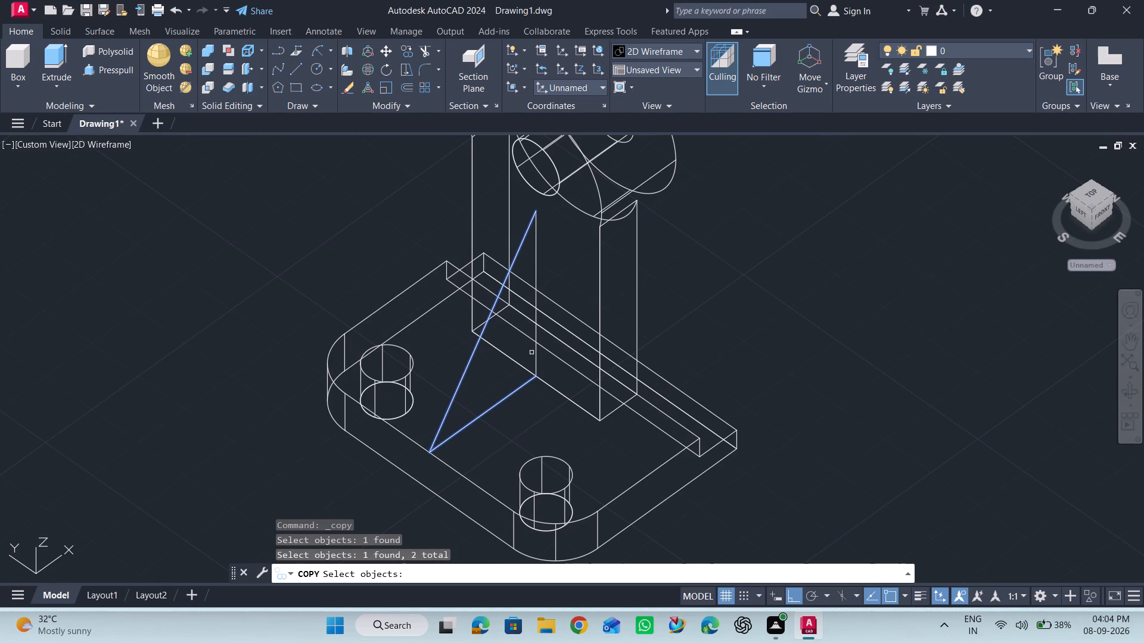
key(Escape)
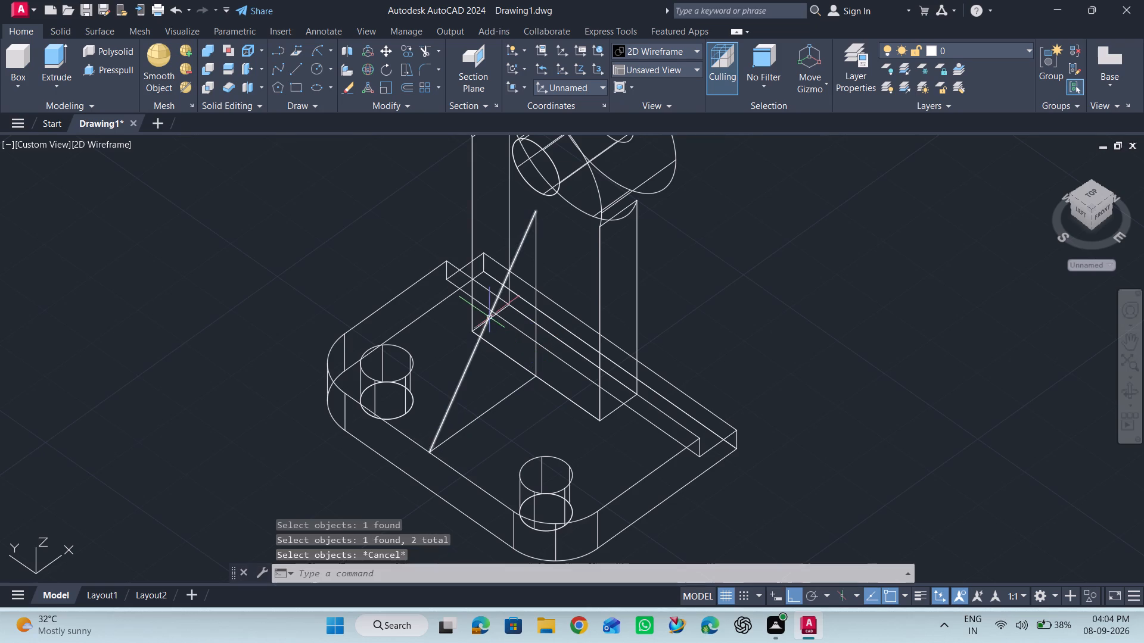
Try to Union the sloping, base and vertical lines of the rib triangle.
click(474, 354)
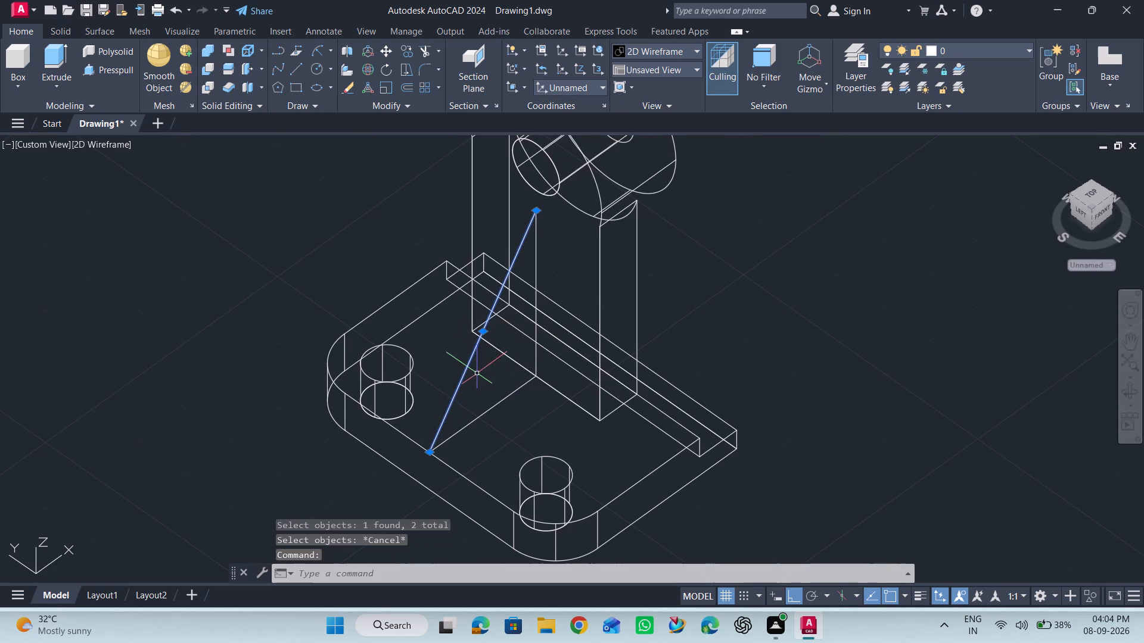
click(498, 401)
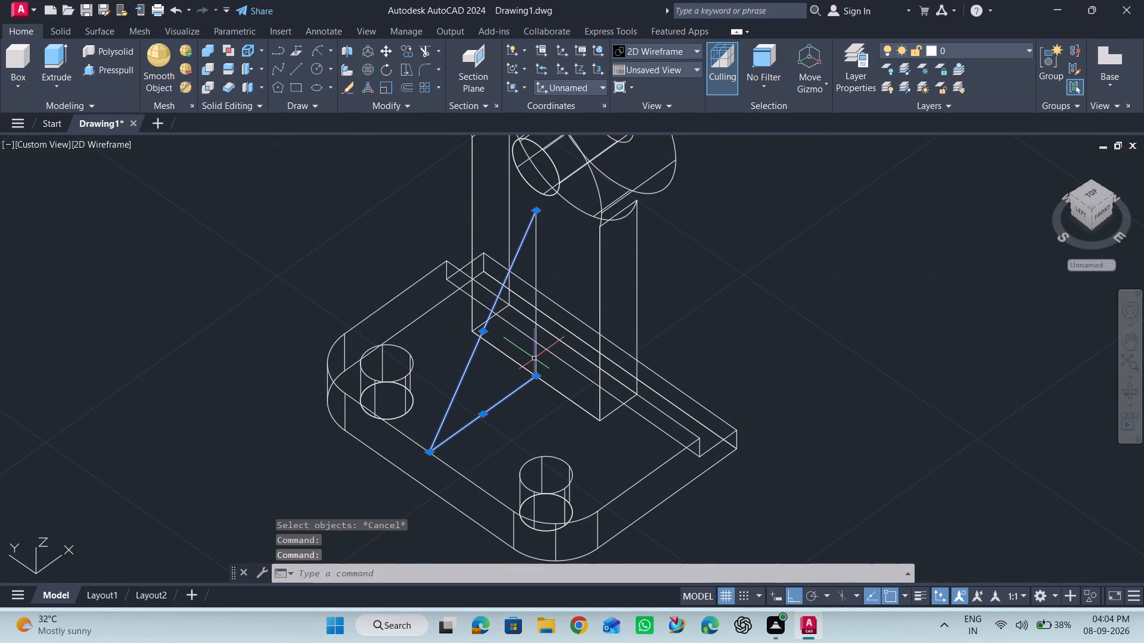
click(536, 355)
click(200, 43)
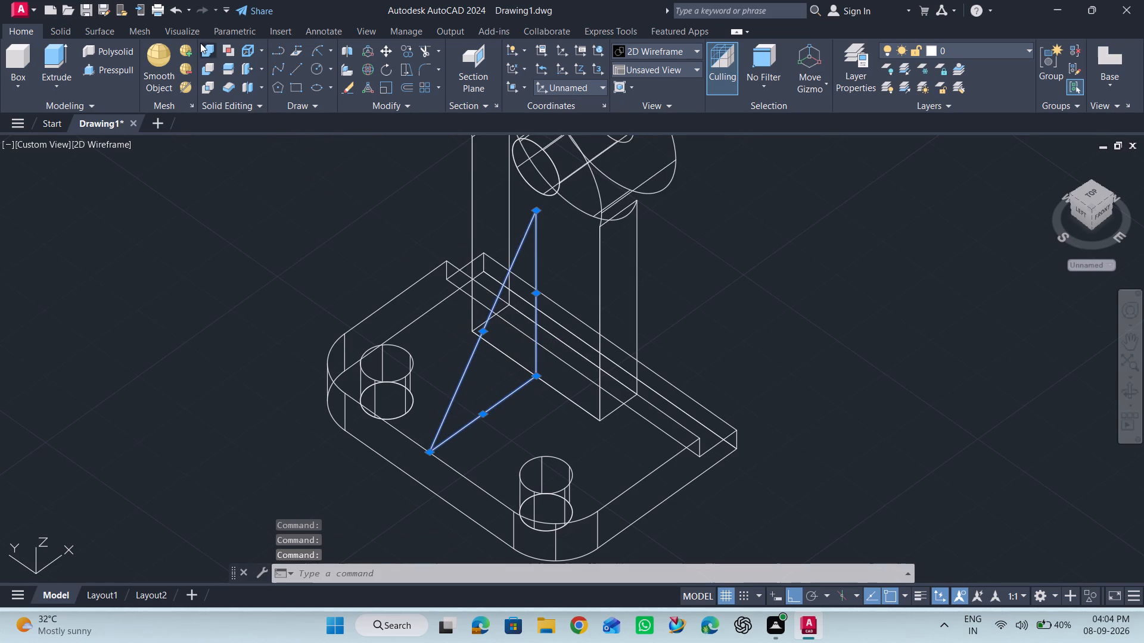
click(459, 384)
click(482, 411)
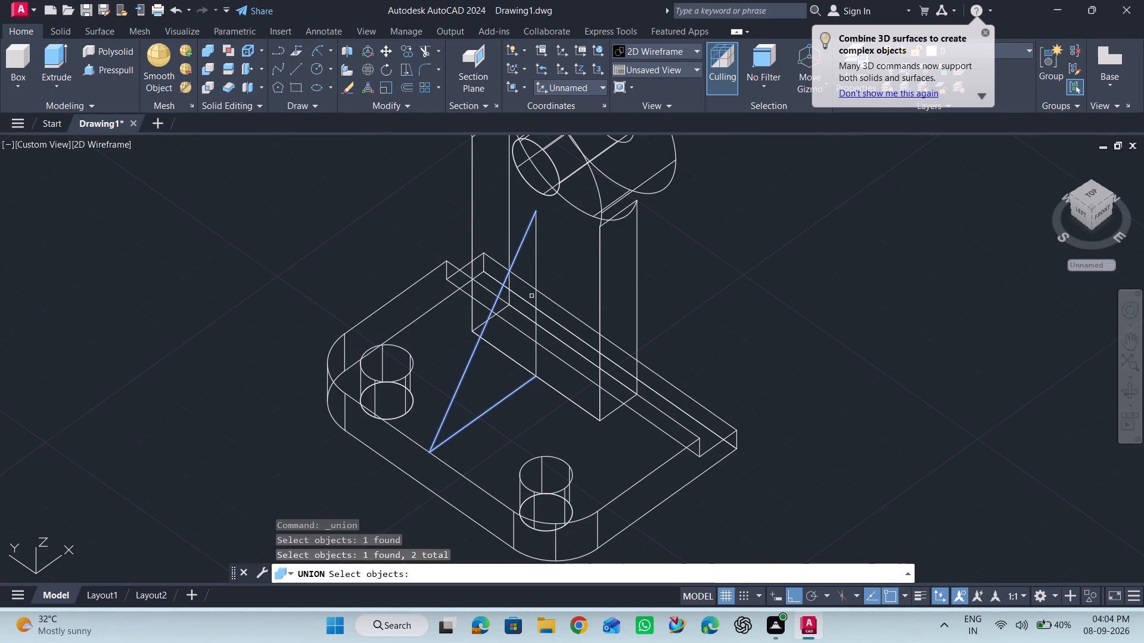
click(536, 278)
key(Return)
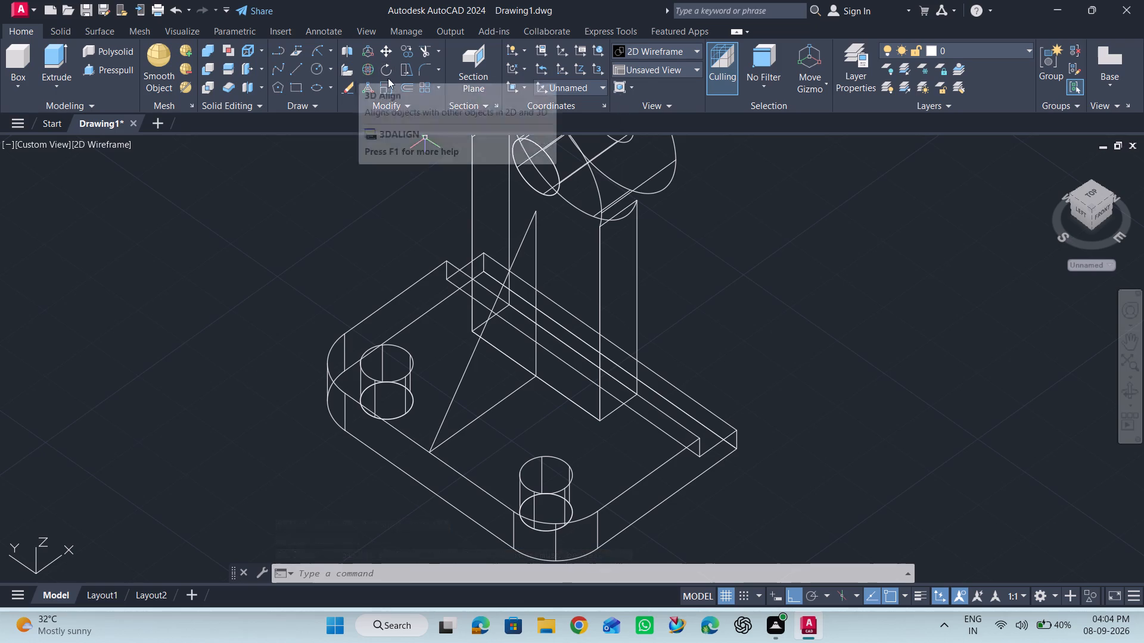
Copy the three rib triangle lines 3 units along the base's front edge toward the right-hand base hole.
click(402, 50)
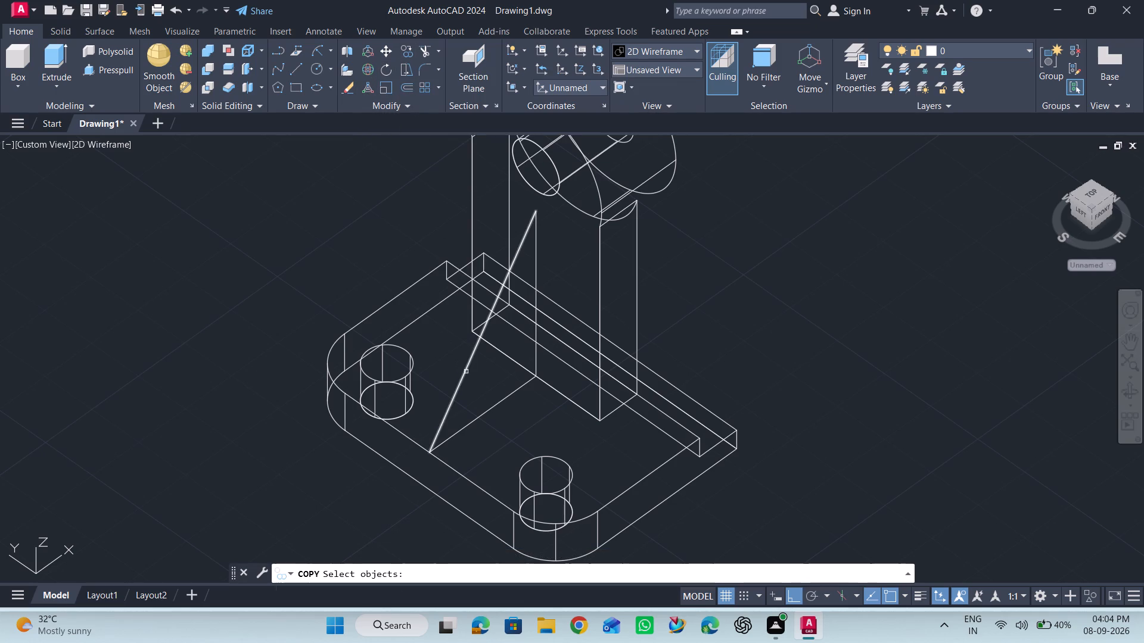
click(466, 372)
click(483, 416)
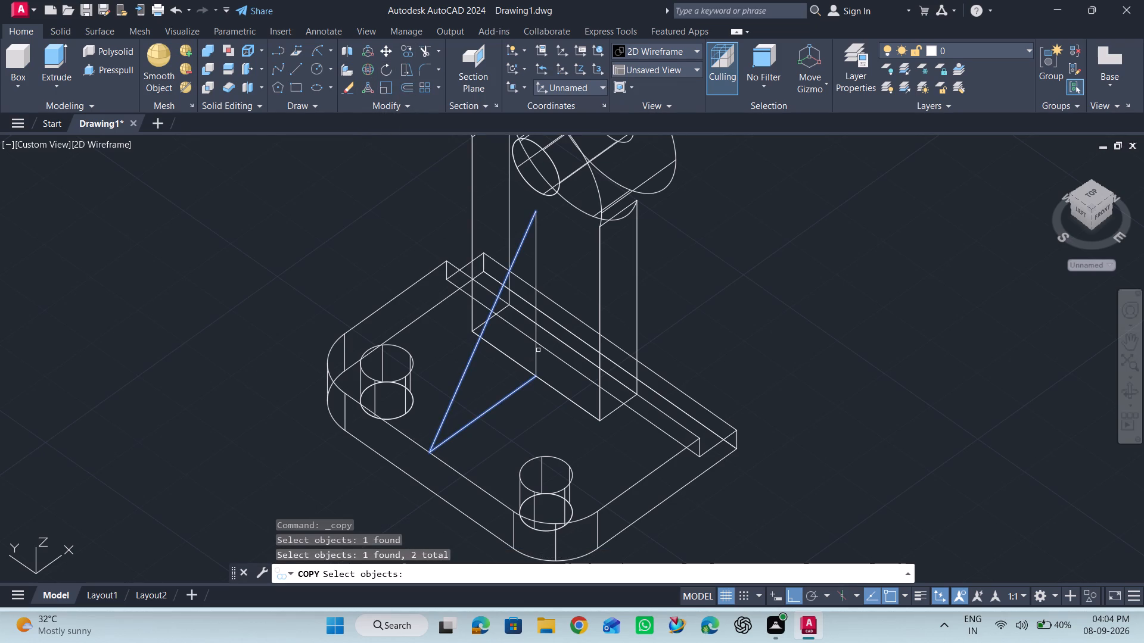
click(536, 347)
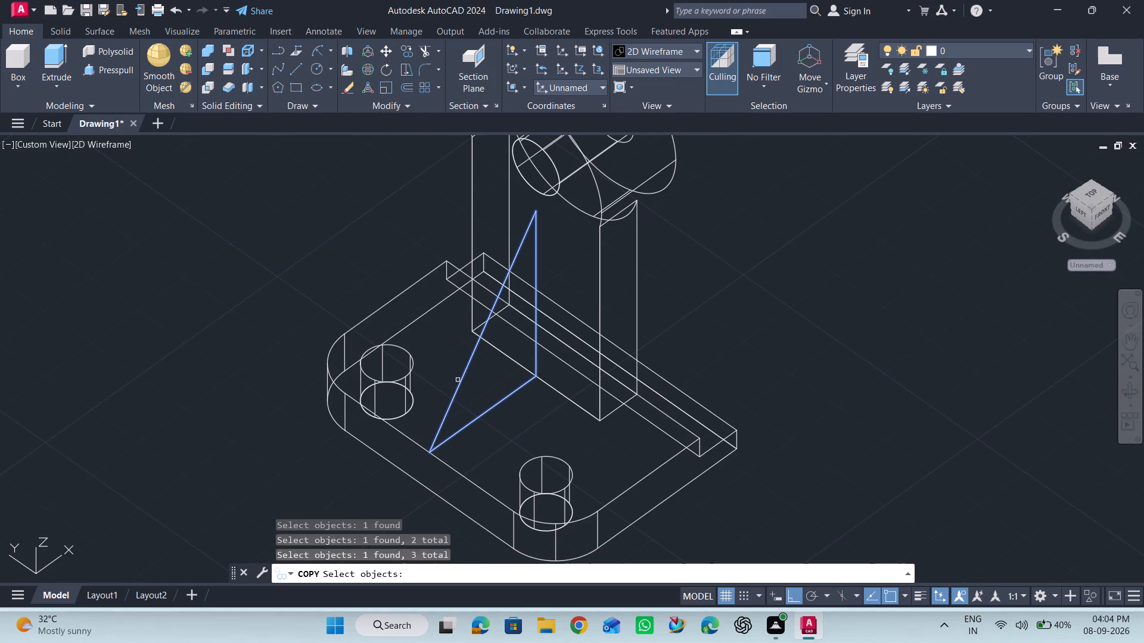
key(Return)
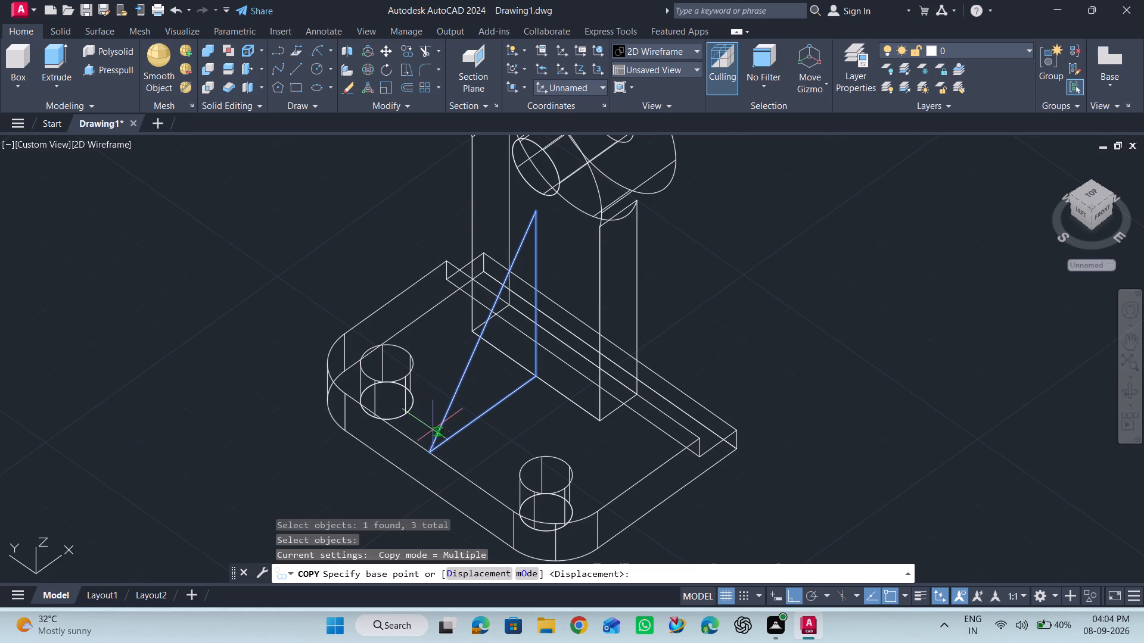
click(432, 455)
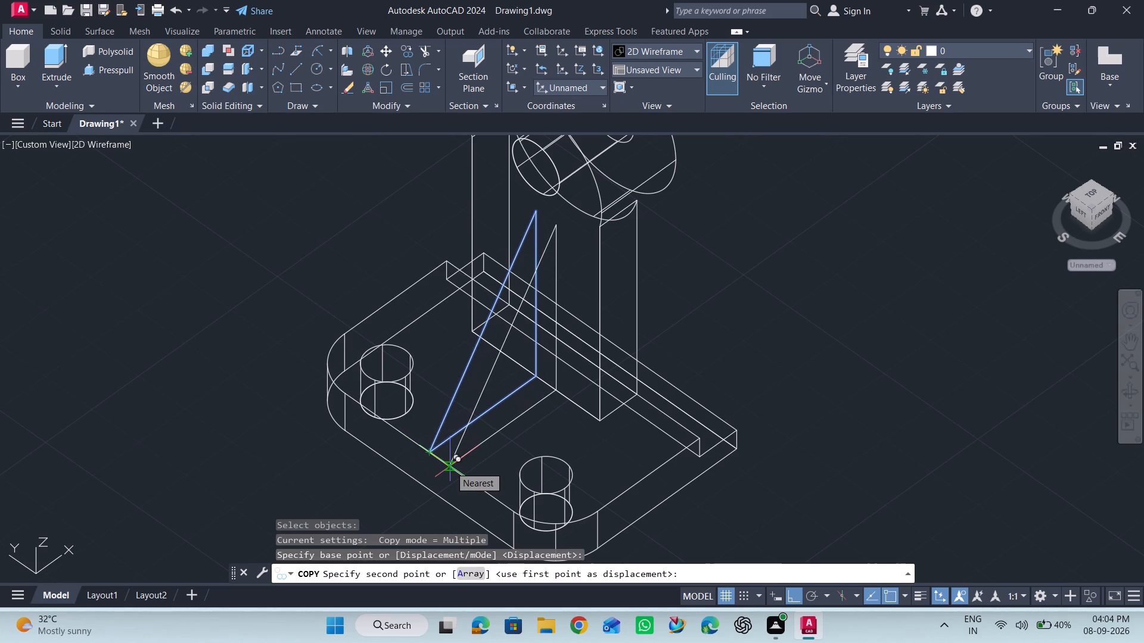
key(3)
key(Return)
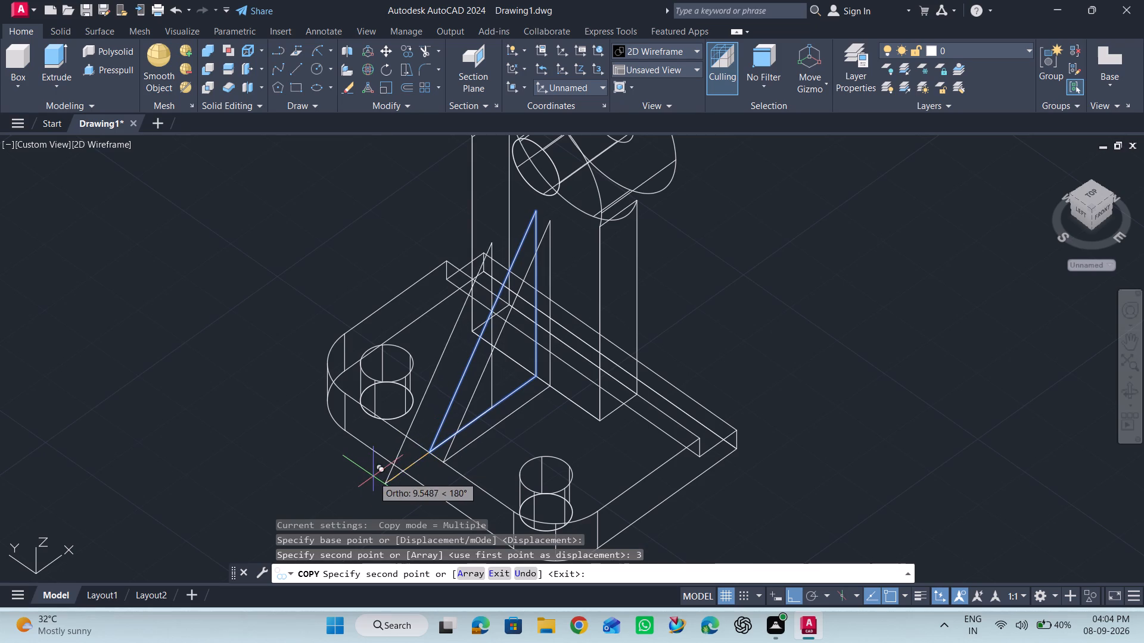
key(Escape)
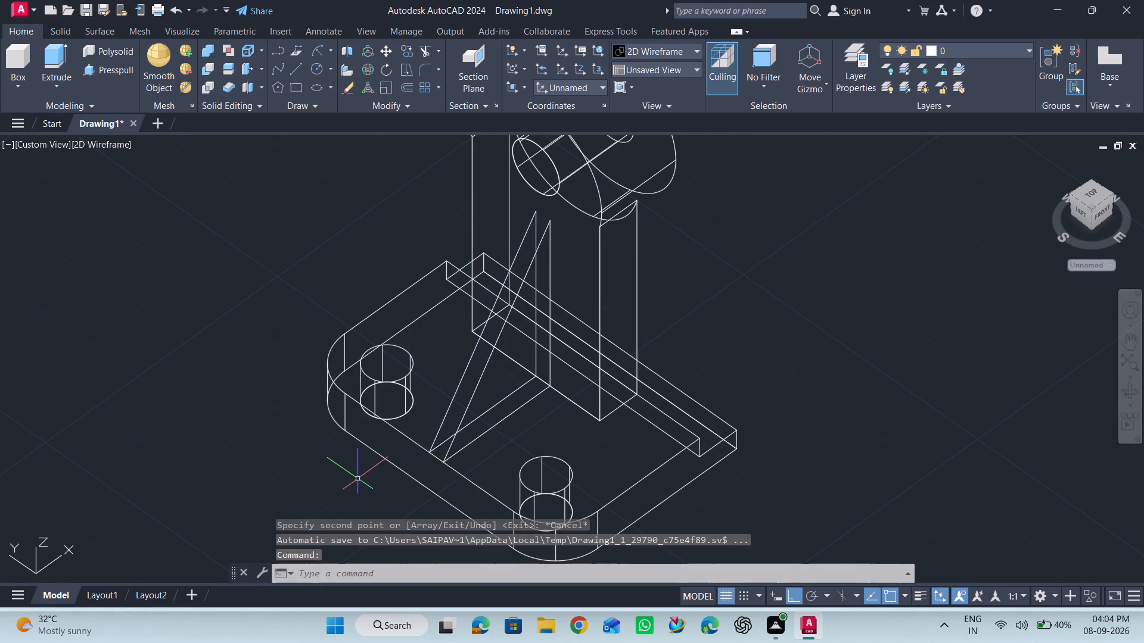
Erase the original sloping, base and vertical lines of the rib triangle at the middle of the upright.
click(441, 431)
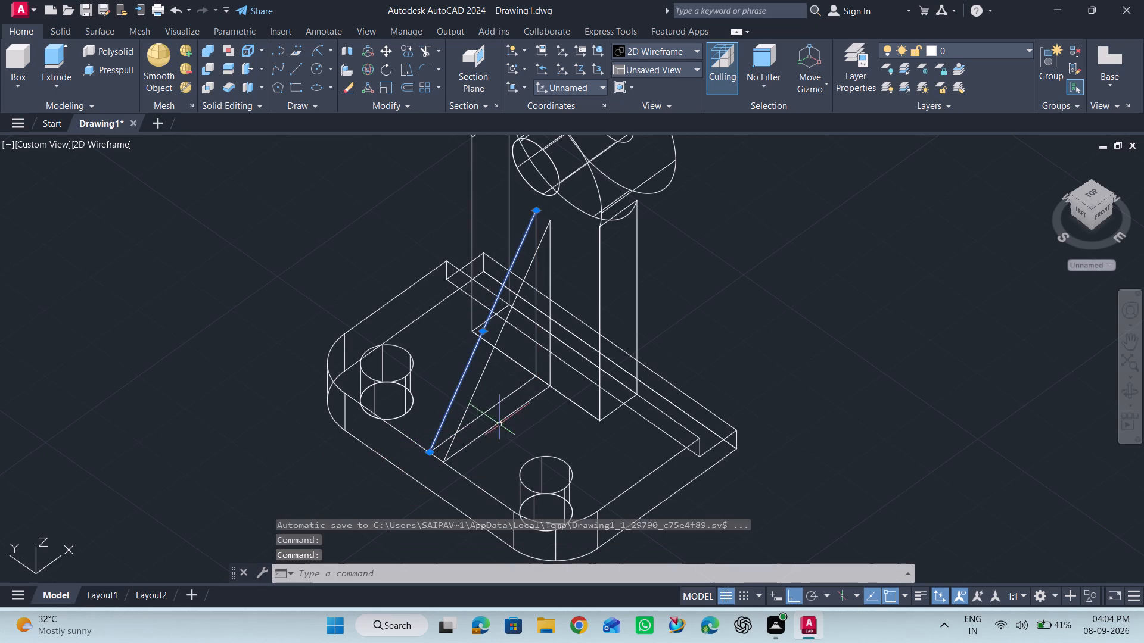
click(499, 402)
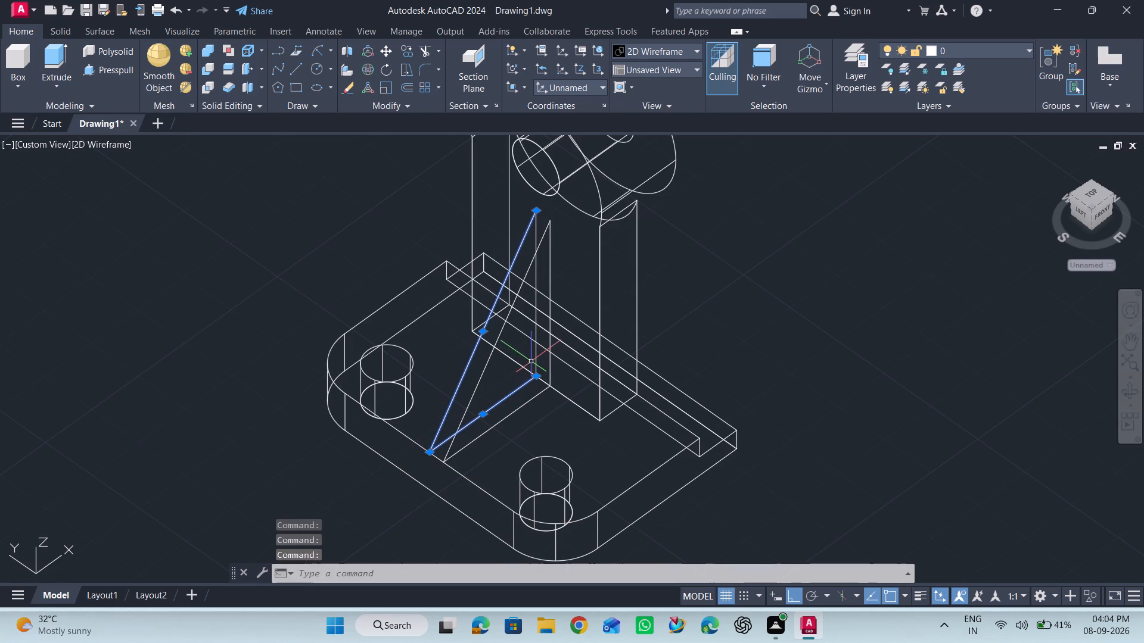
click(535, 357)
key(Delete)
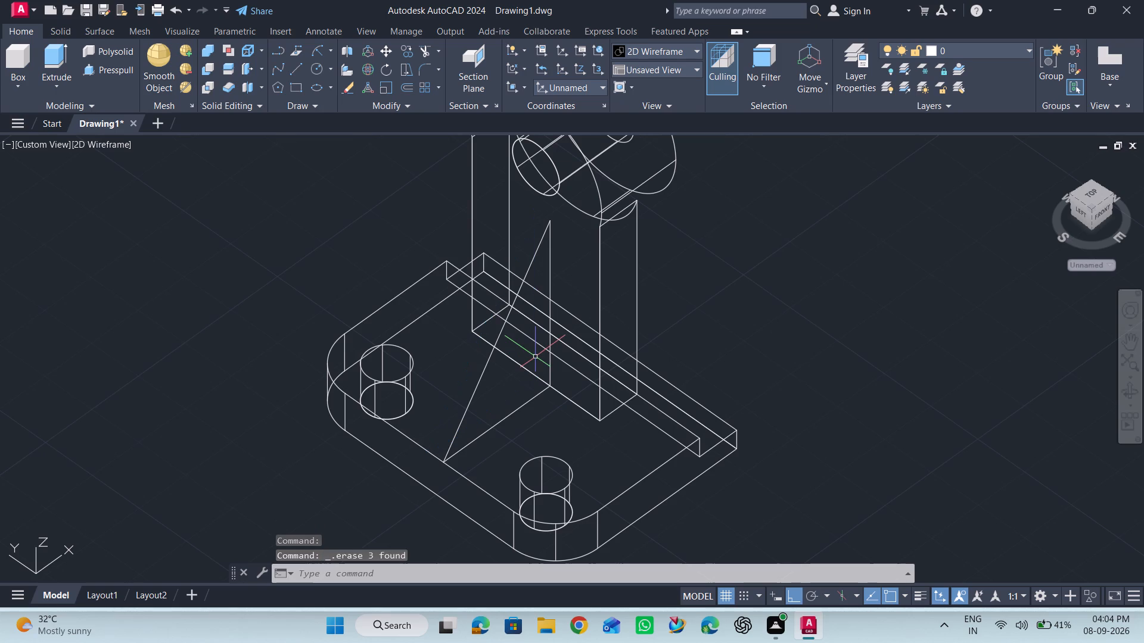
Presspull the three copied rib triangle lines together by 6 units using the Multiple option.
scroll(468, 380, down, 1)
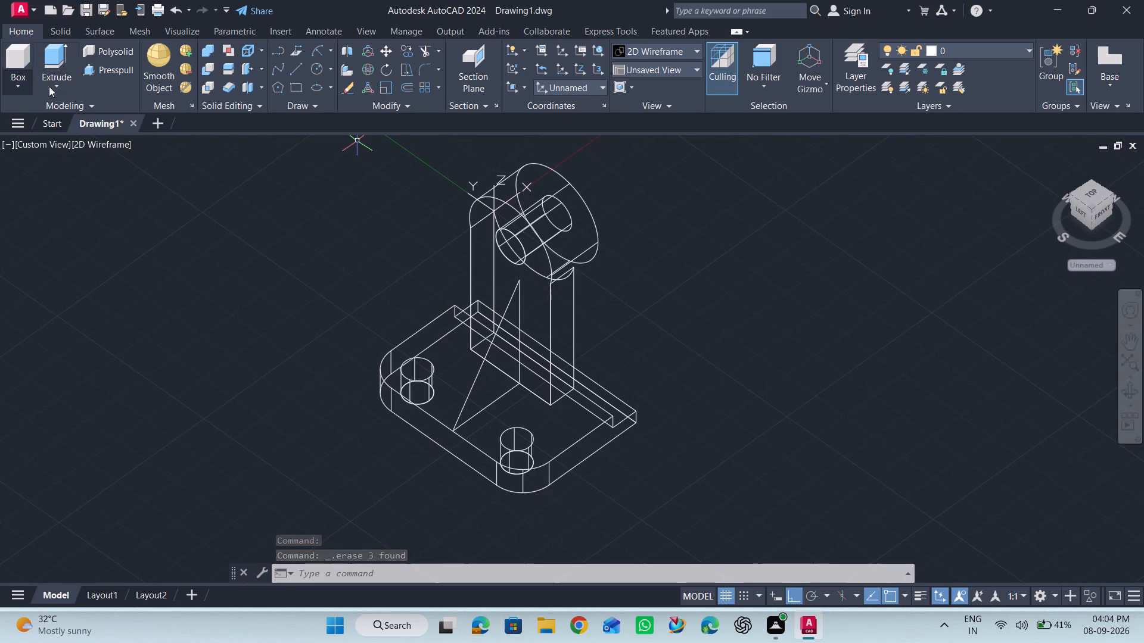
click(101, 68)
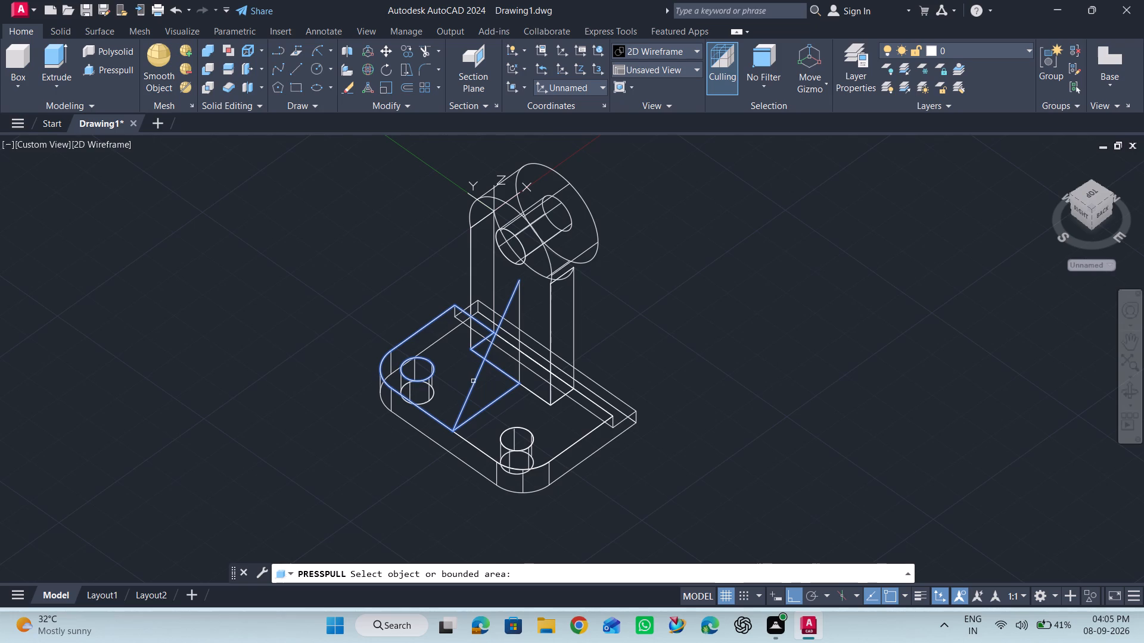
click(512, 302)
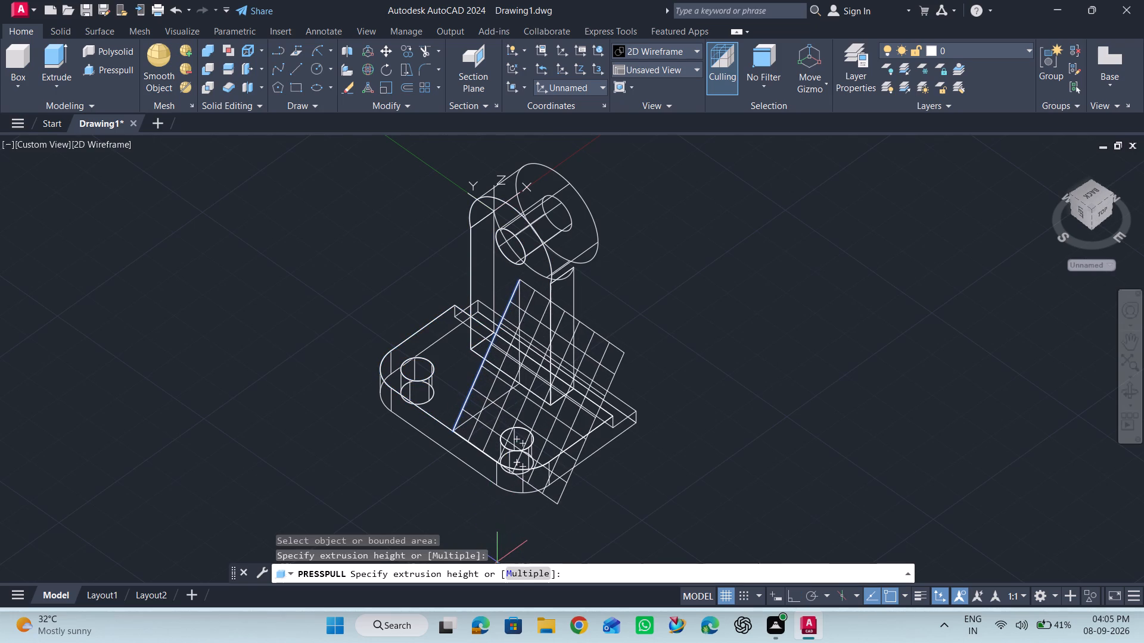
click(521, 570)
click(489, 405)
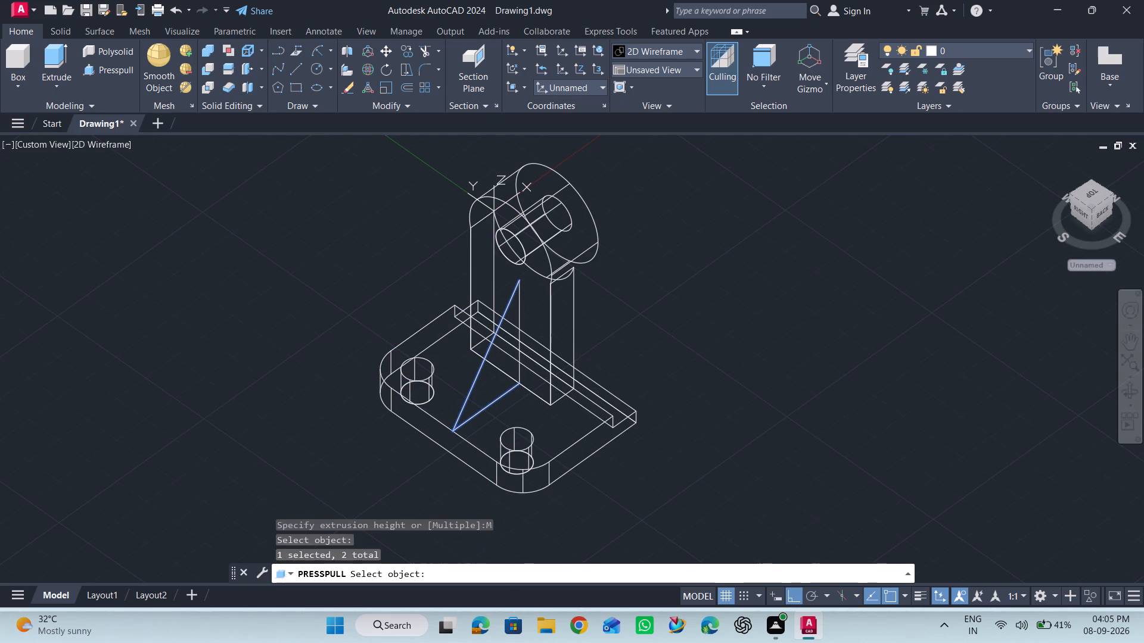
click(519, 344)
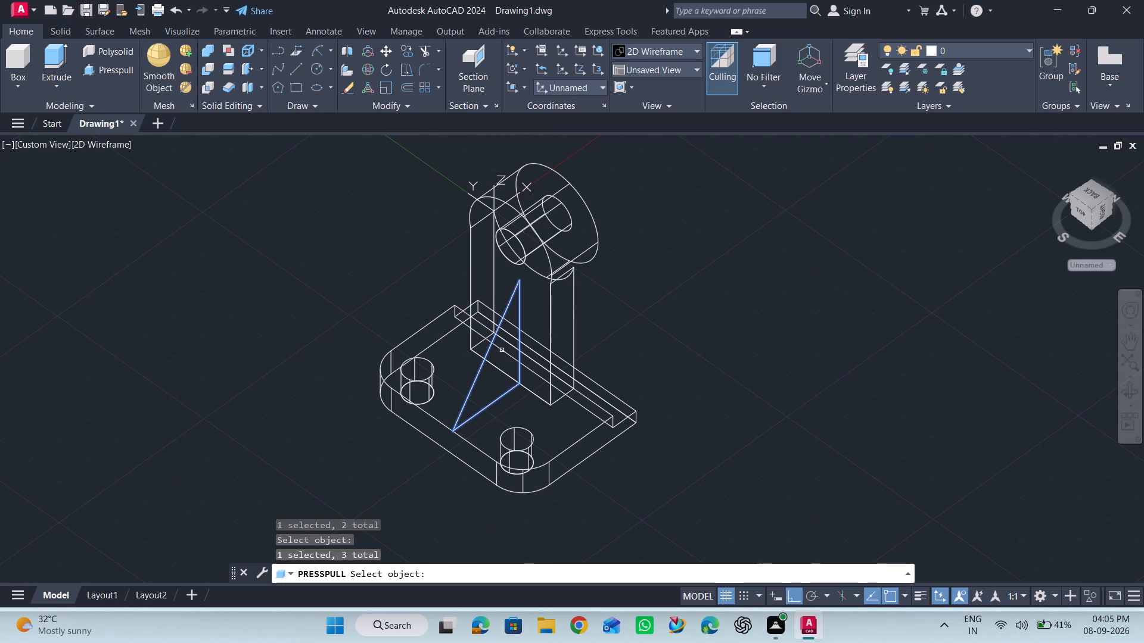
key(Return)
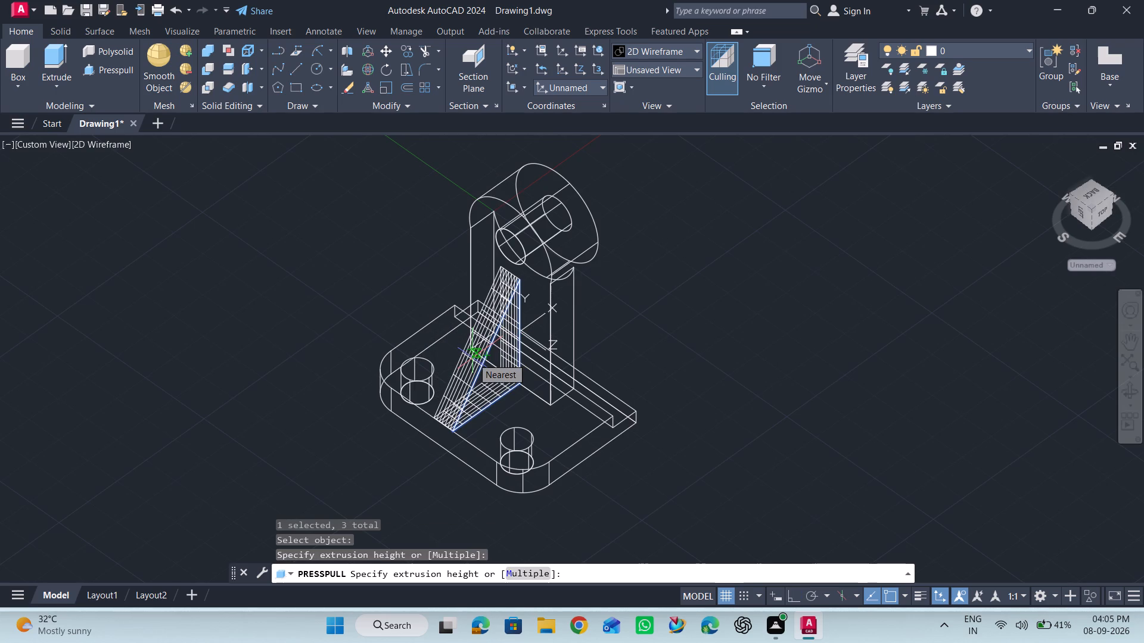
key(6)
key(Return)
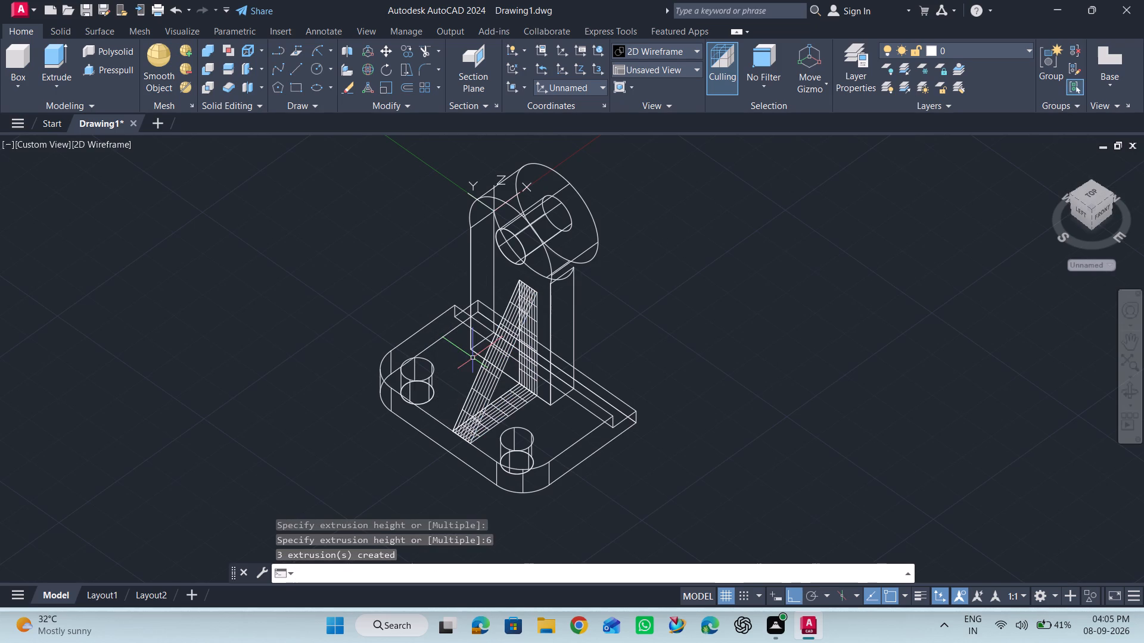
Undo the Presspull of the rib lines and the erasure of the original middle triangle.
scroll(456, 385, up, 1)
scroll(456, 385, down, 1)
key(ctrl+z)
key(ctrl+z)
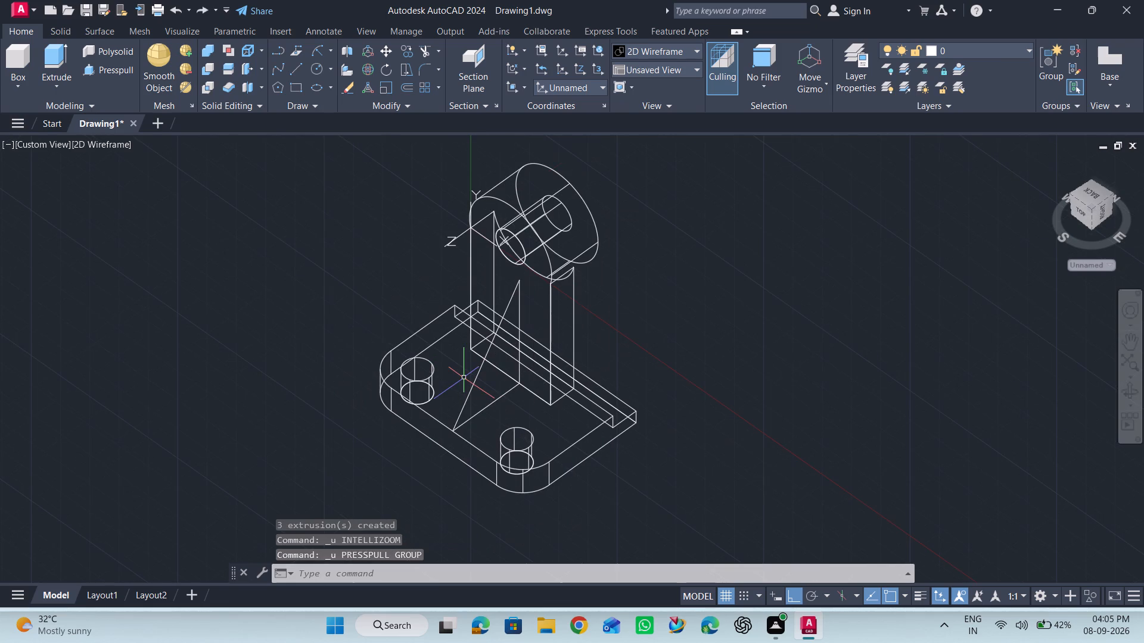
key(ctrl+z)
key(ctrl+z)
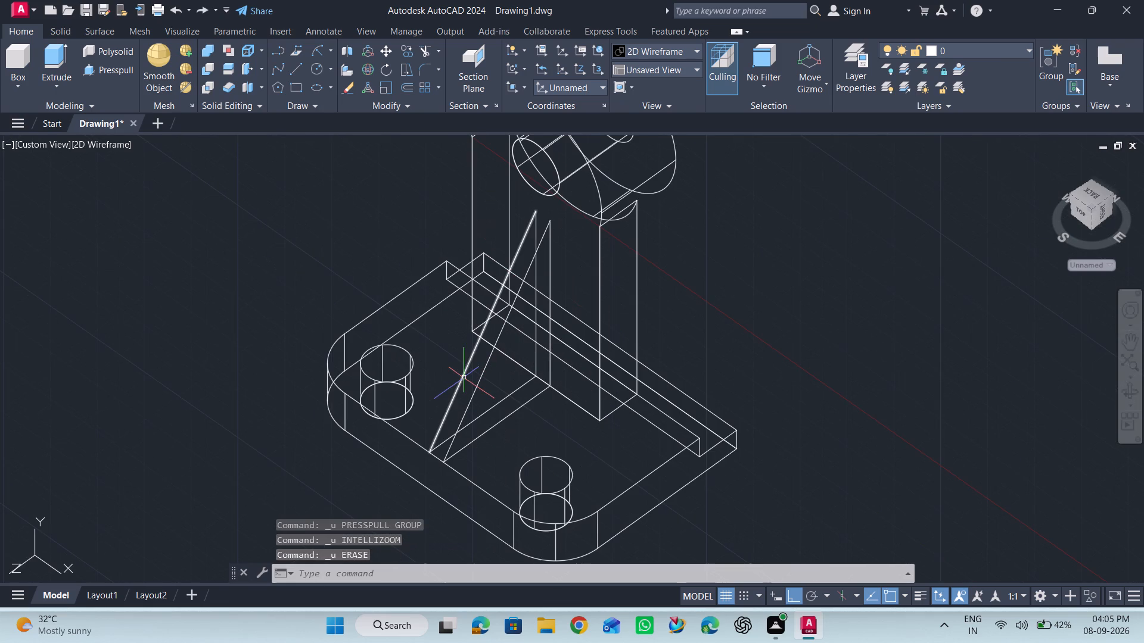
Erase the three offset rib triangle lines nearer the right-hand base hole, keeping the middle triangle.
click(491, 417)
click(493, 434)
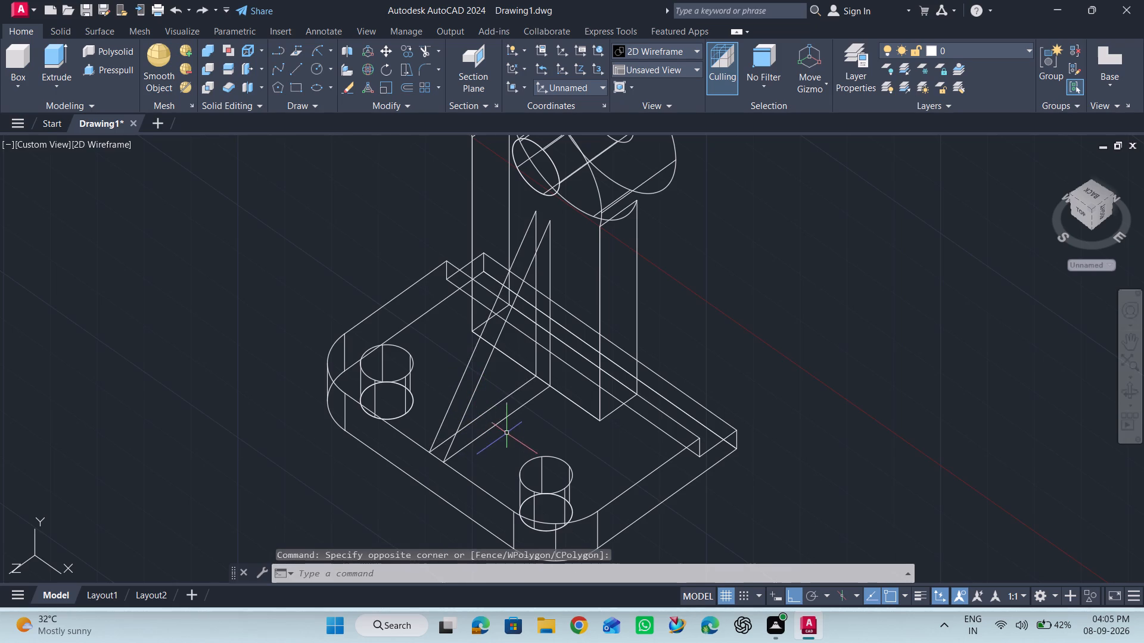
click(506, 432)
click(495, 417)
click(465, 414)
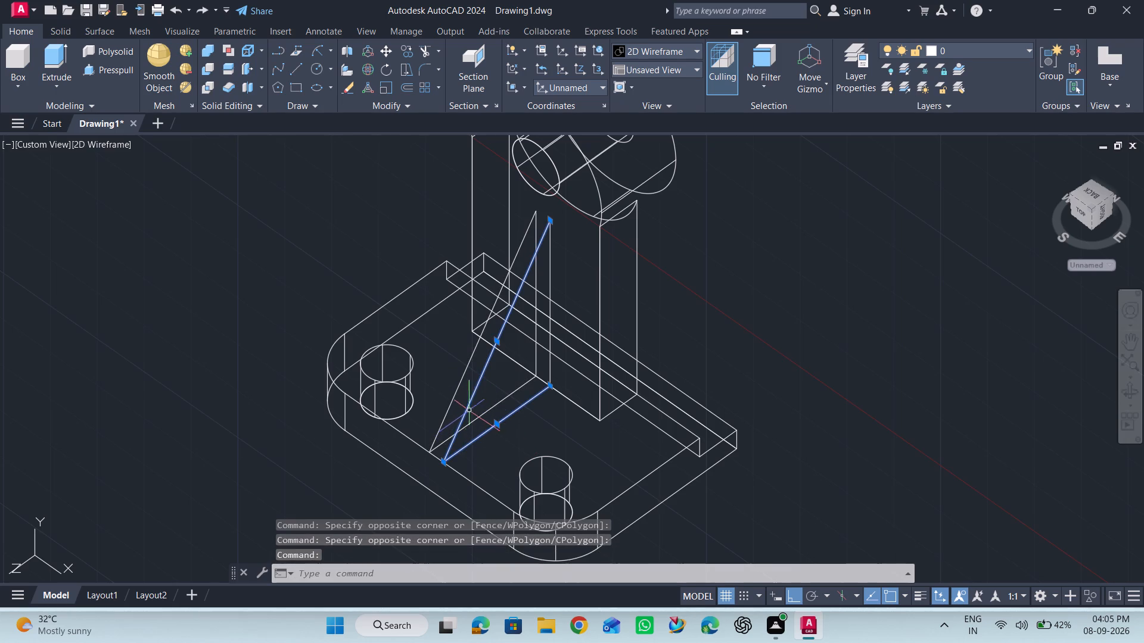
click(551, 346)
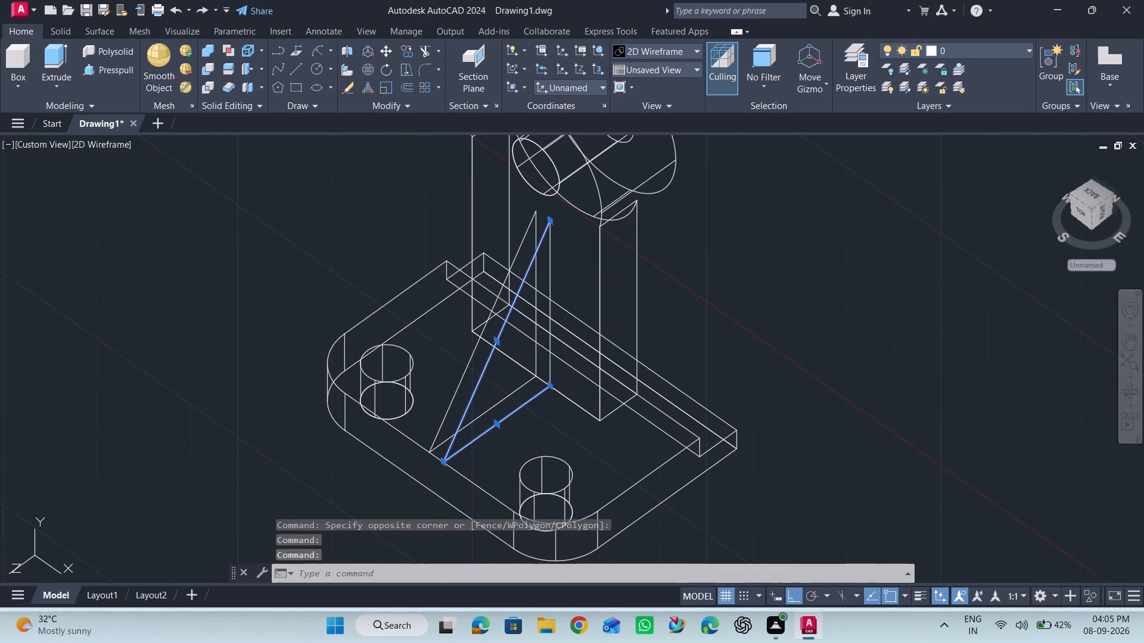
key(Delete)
Copy the three middle rib triangle lines 3 units along the base's front edge toward the left-hand base hole.
click(515, 427)
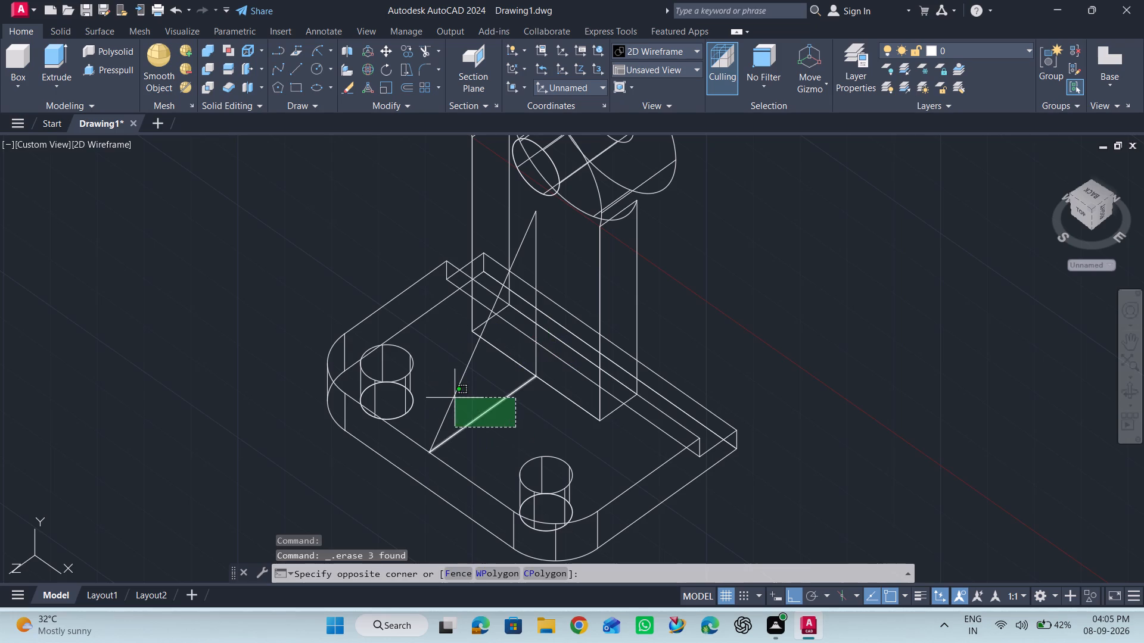
click(450, 396)
click(536, 351)
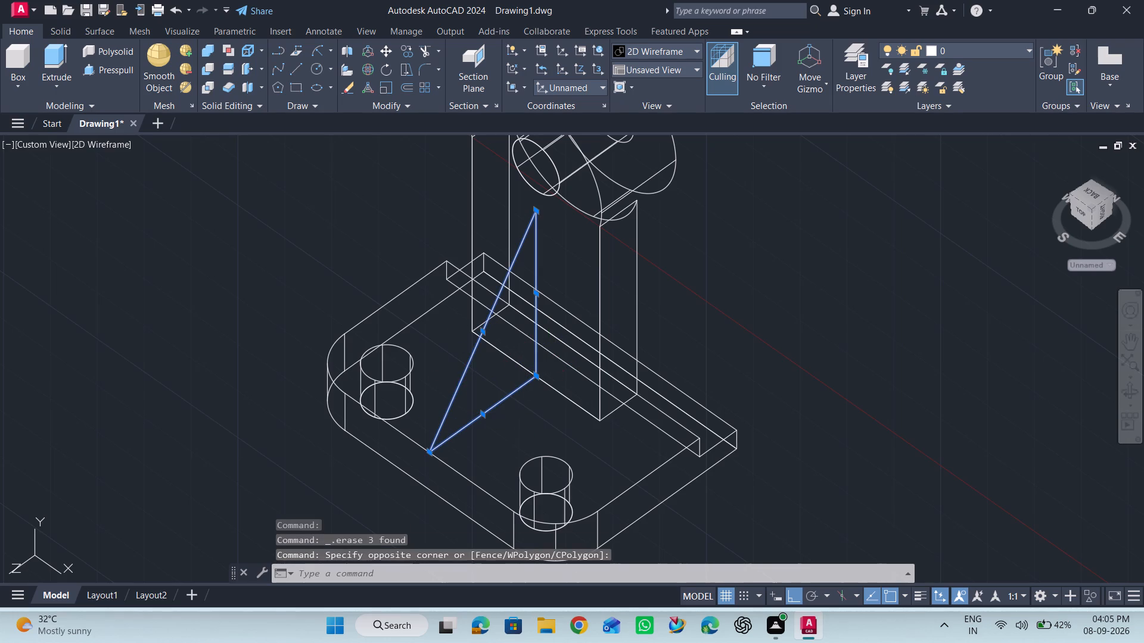
click(411, 54)
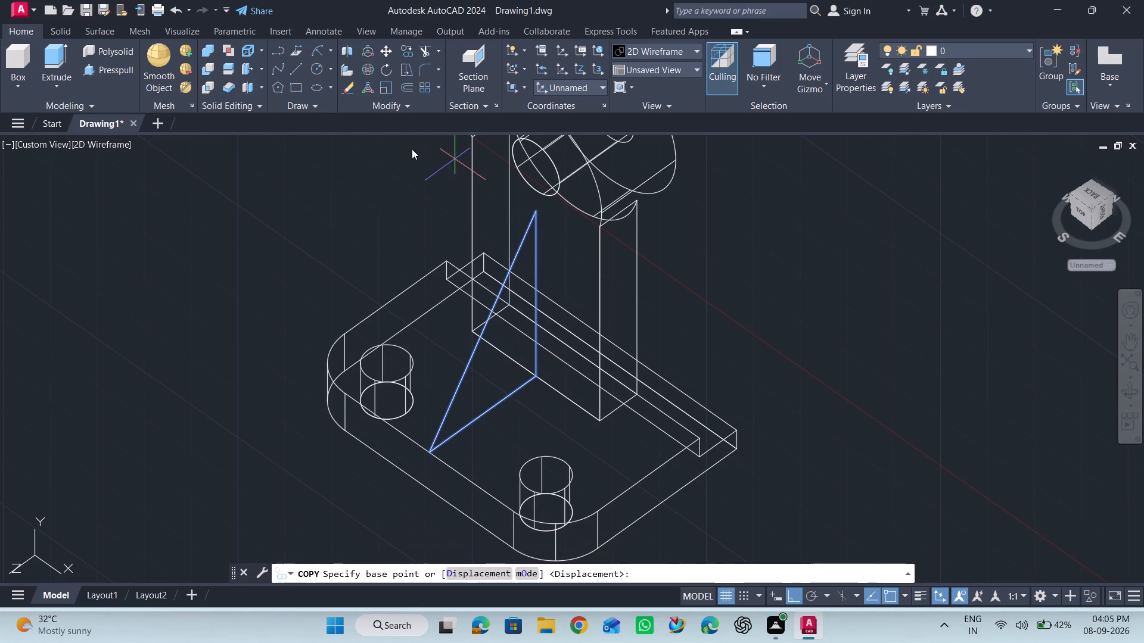
click(431, 454)
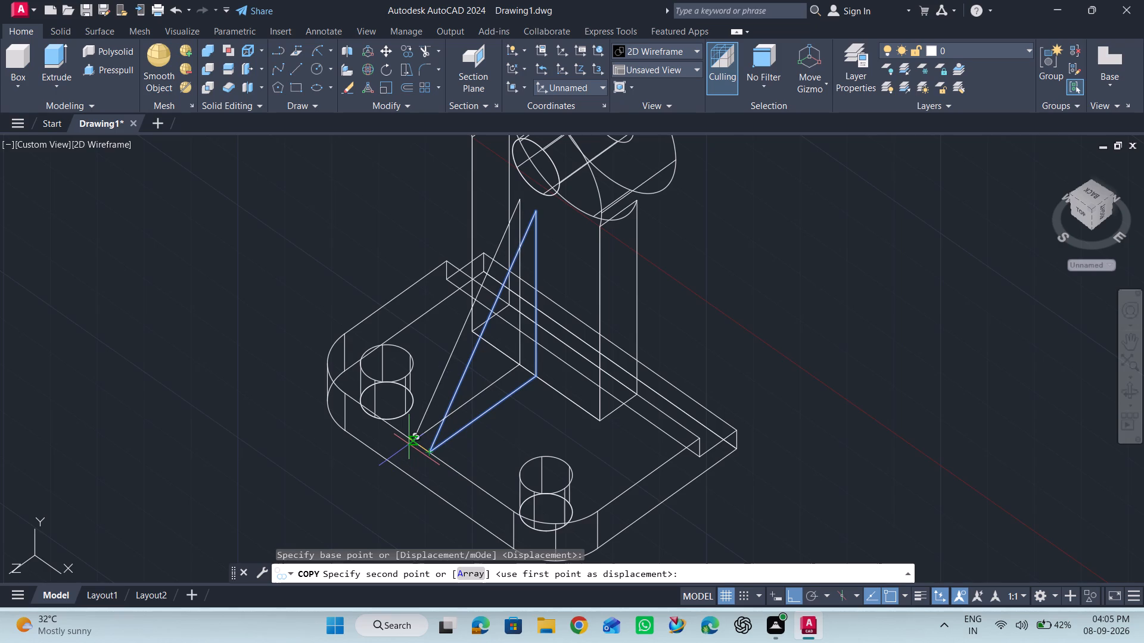
key(3)
key(Return)
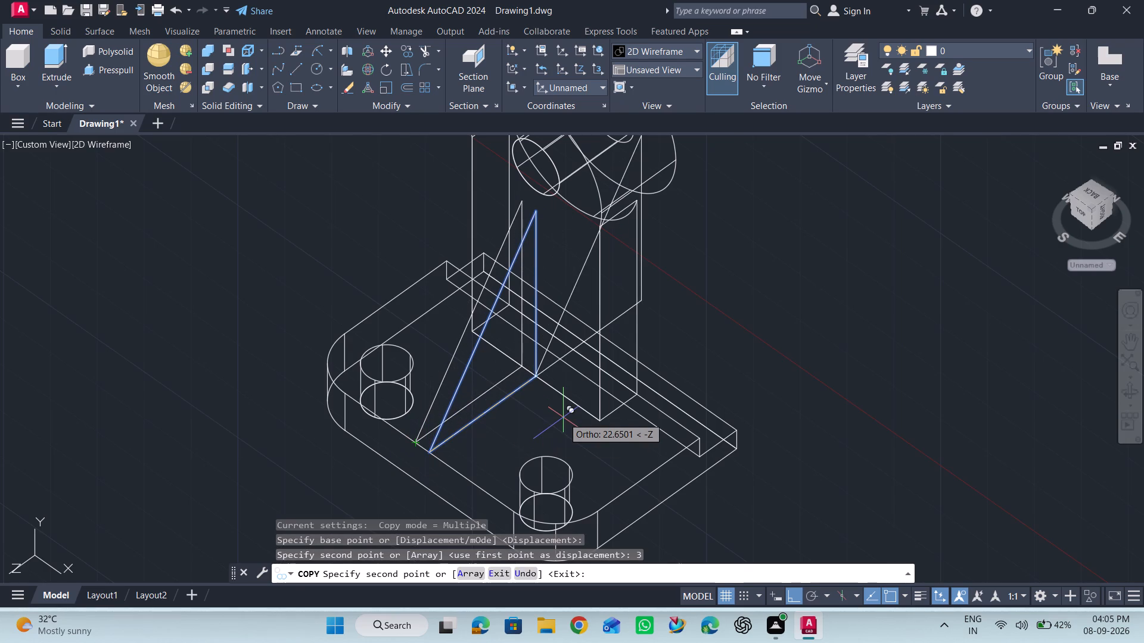
key(Escape)
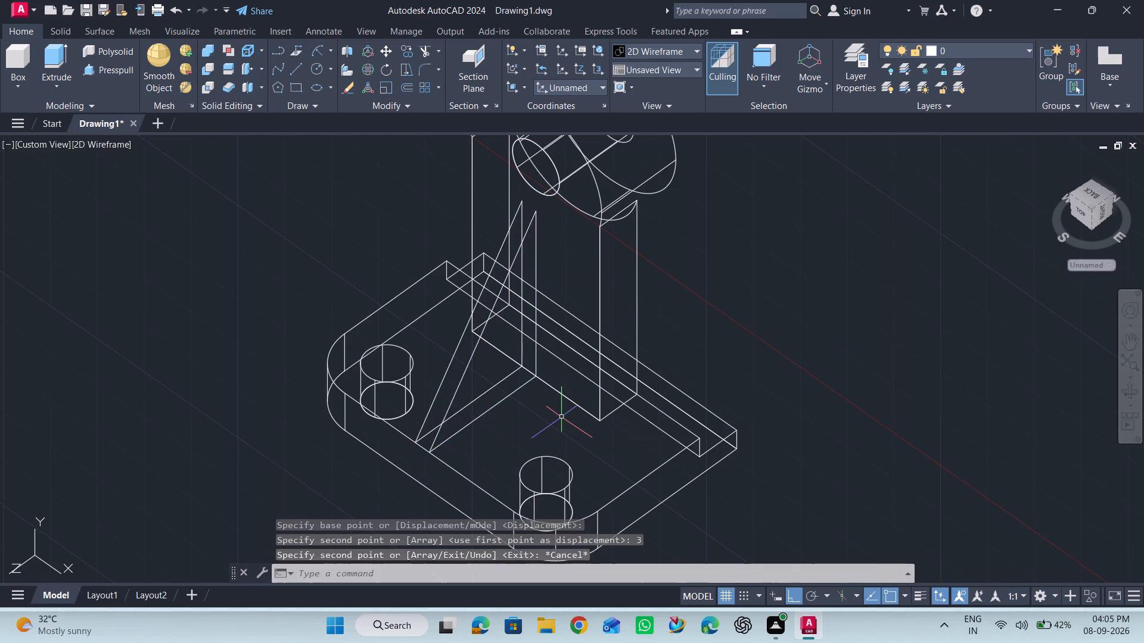
Copy the three middle rib triangle lines 3 units along the base's front edge toward the right-hand base hole.
click(456, 433)
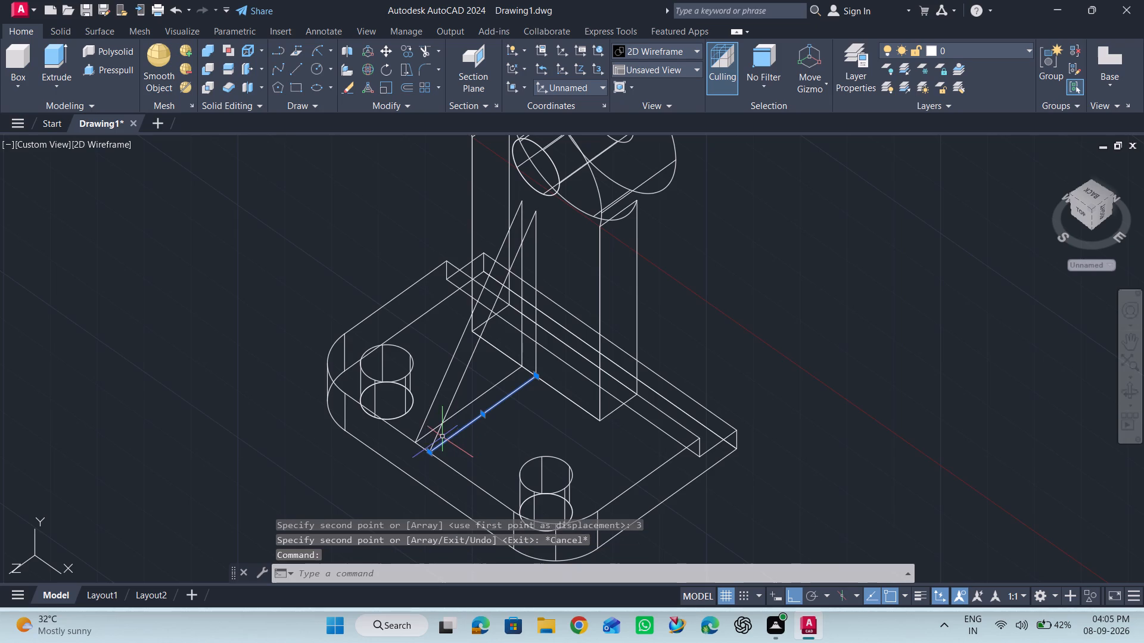
click(453, 403)
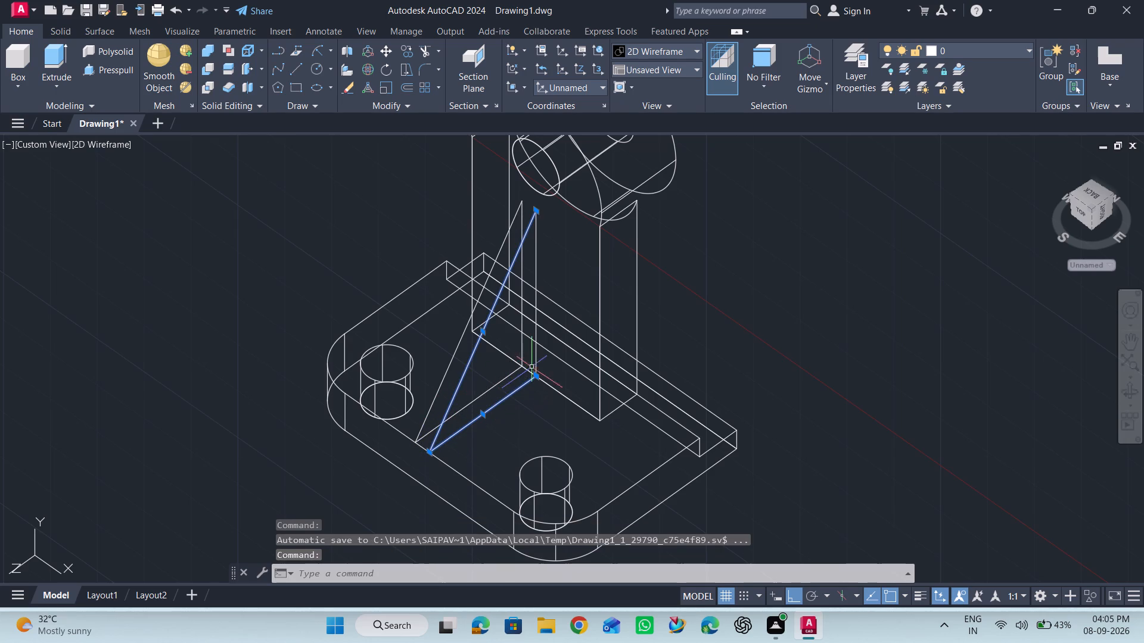
click(537, 354)
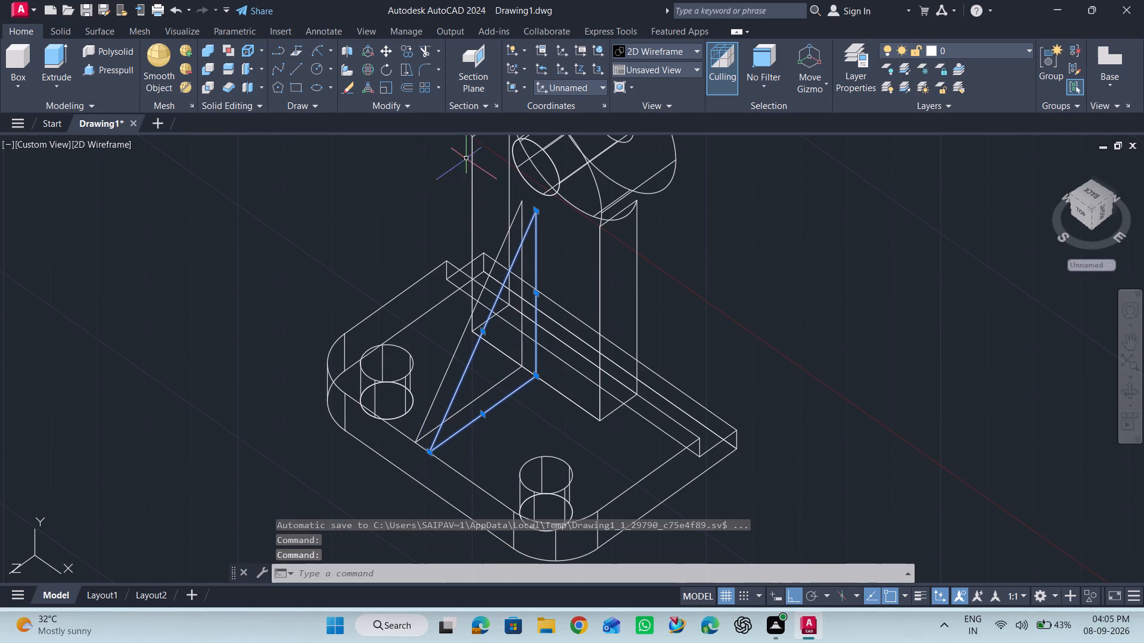
click(415, 52)
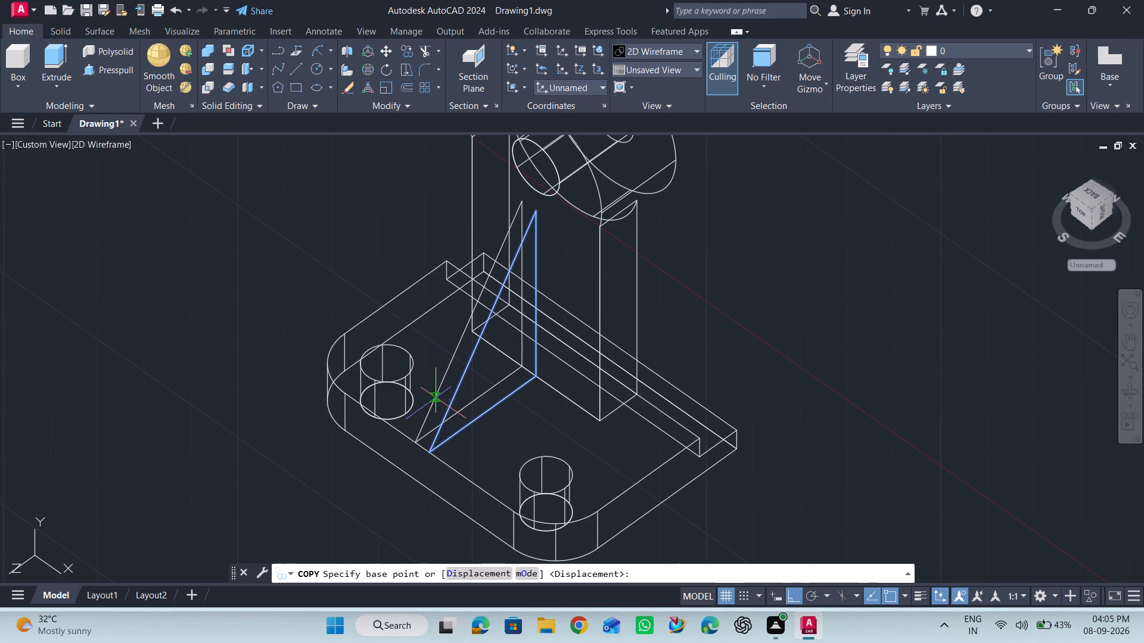
click(431, 453)
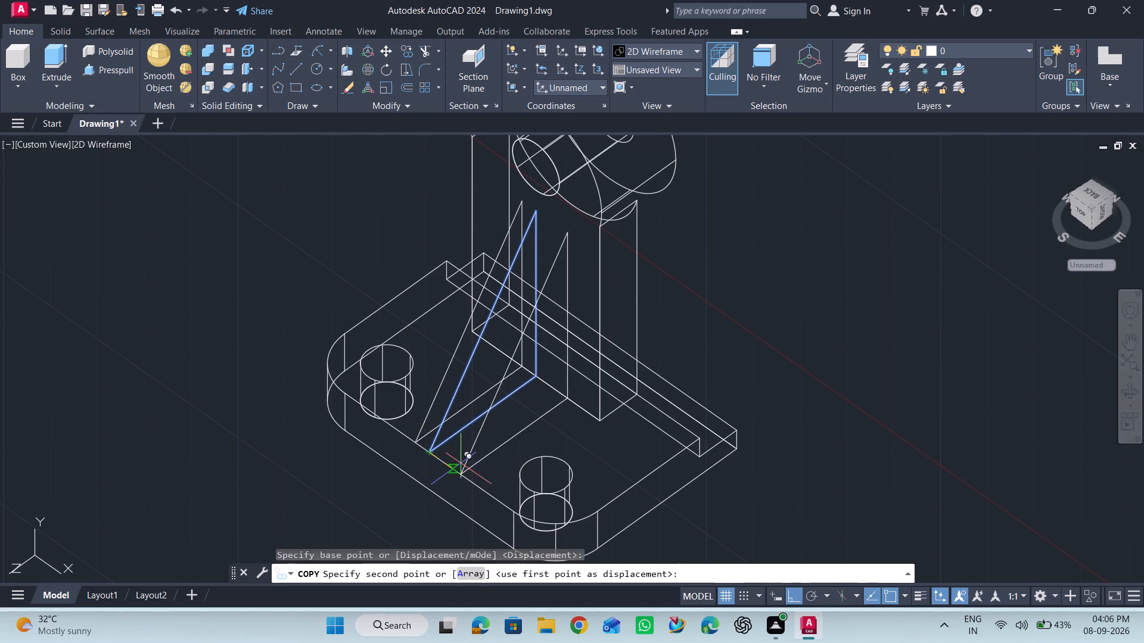
key(3)
key(Return)
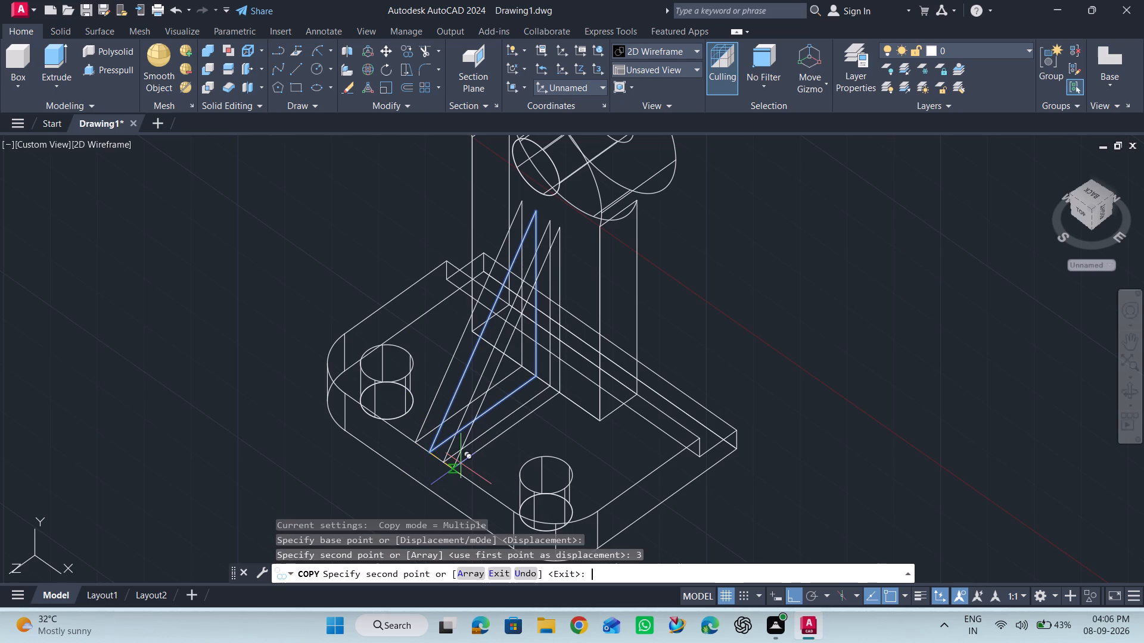
Erase the three lines of the middle rib triangle, keeping the two copied triangles on either side of it.
key(space)
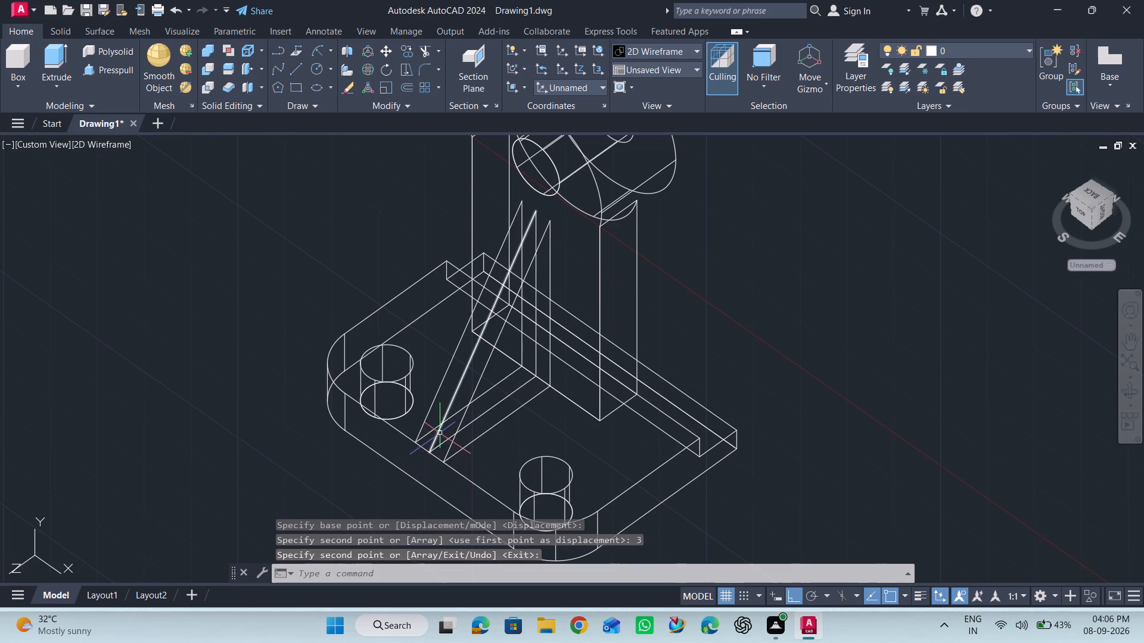
click(439, 431)
click(446, 441)
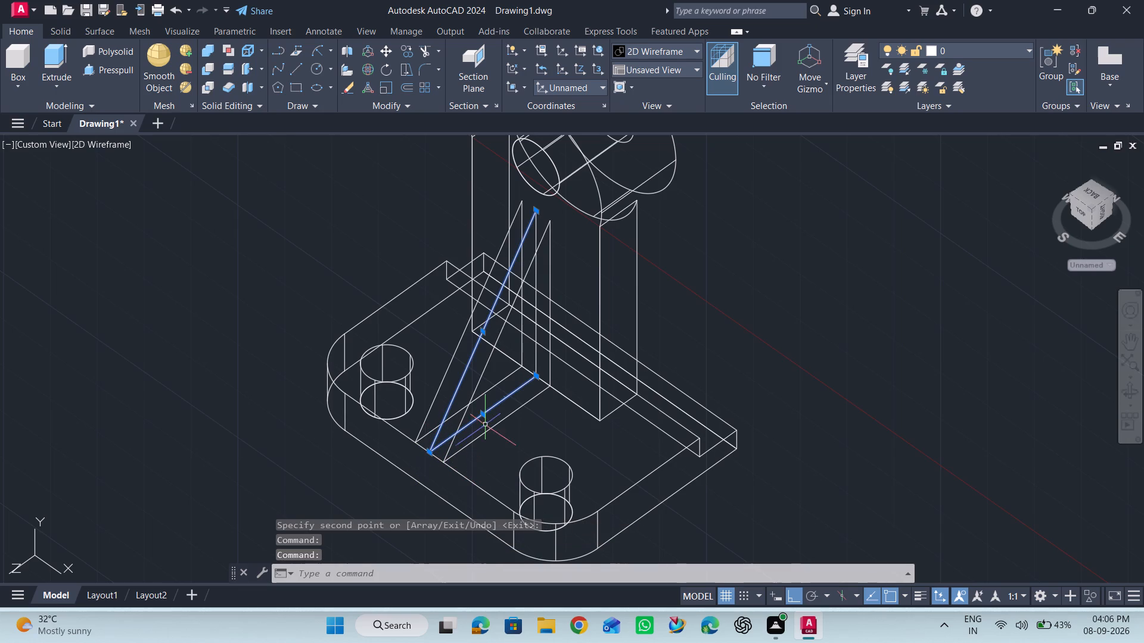
click(536, 337)
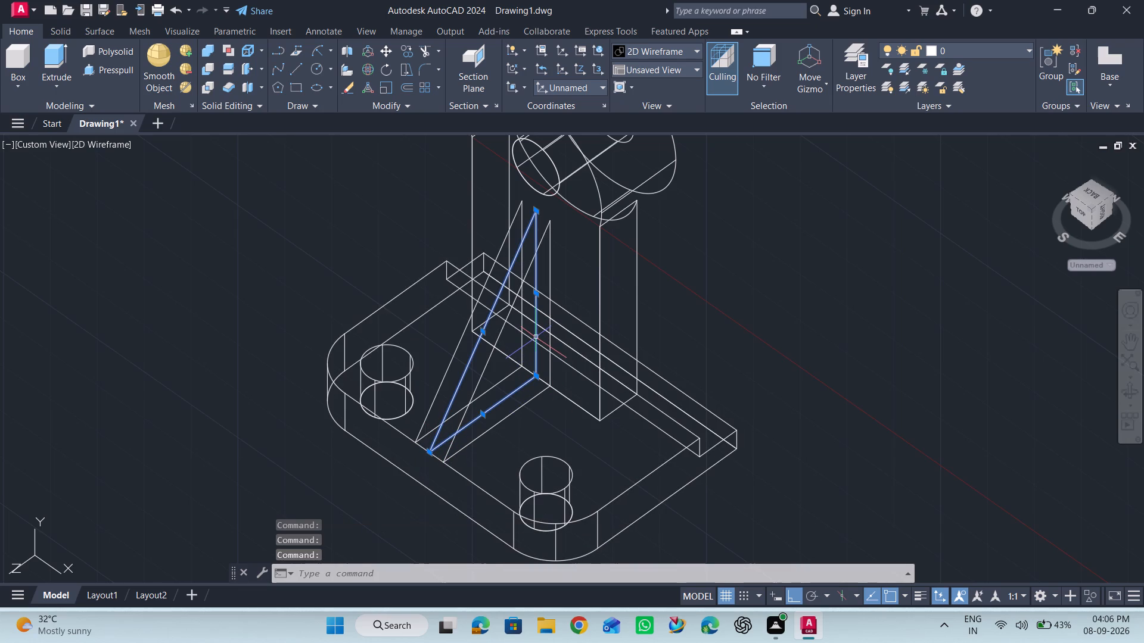
key(Delete)
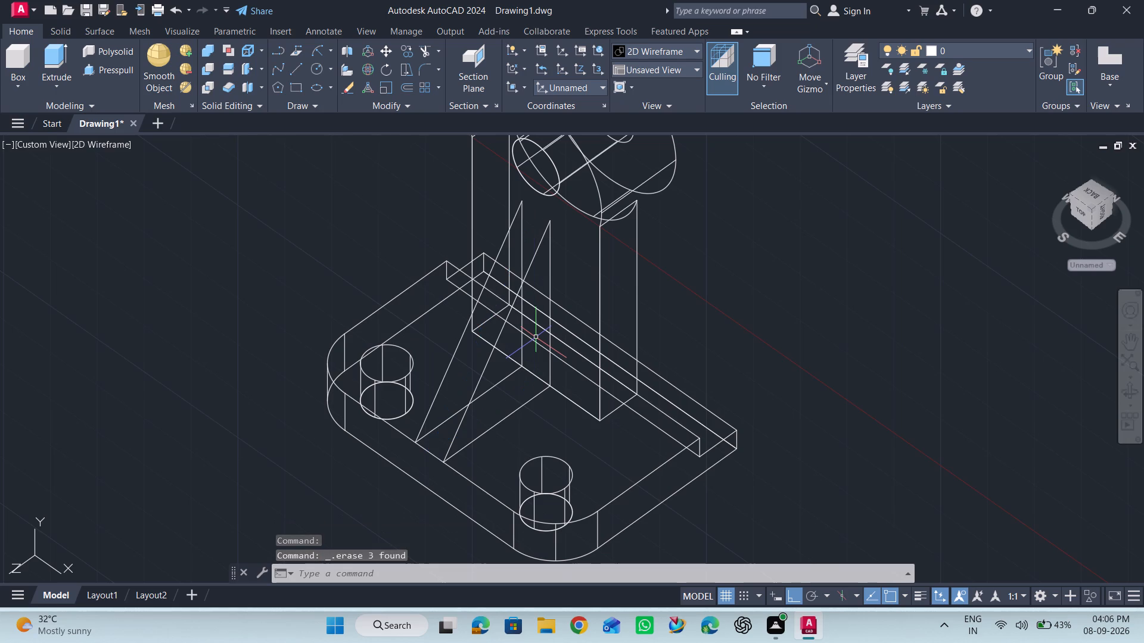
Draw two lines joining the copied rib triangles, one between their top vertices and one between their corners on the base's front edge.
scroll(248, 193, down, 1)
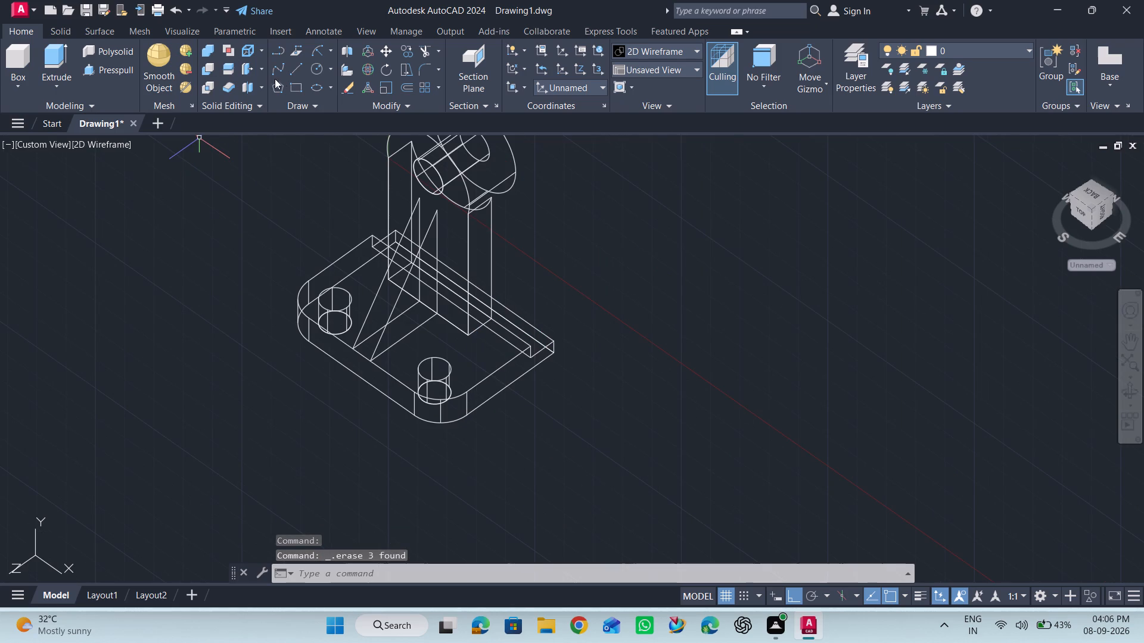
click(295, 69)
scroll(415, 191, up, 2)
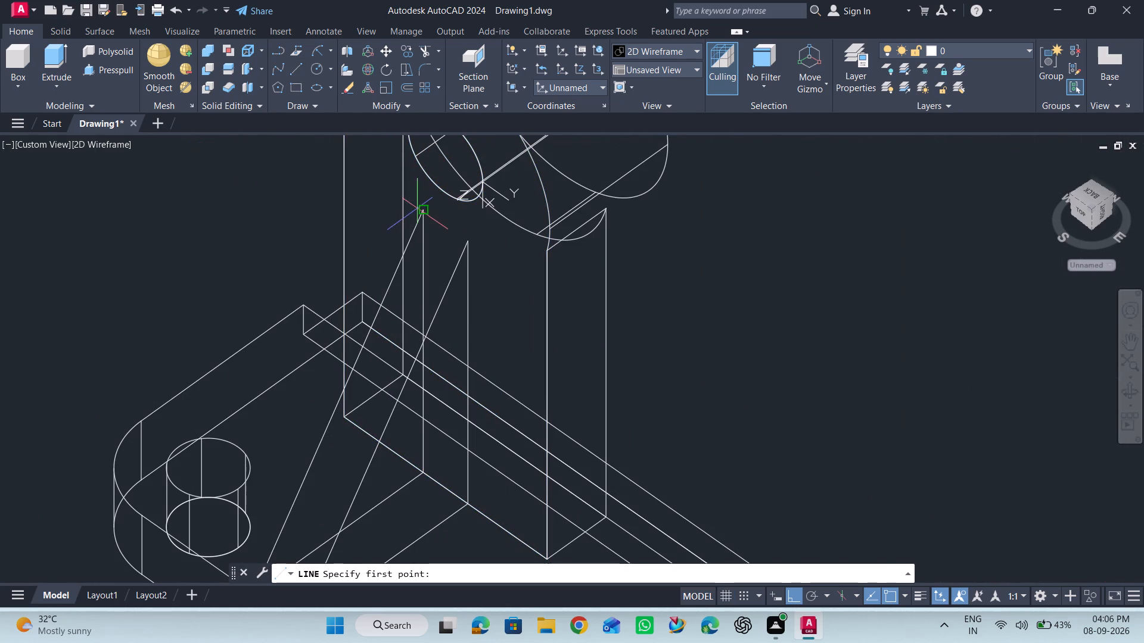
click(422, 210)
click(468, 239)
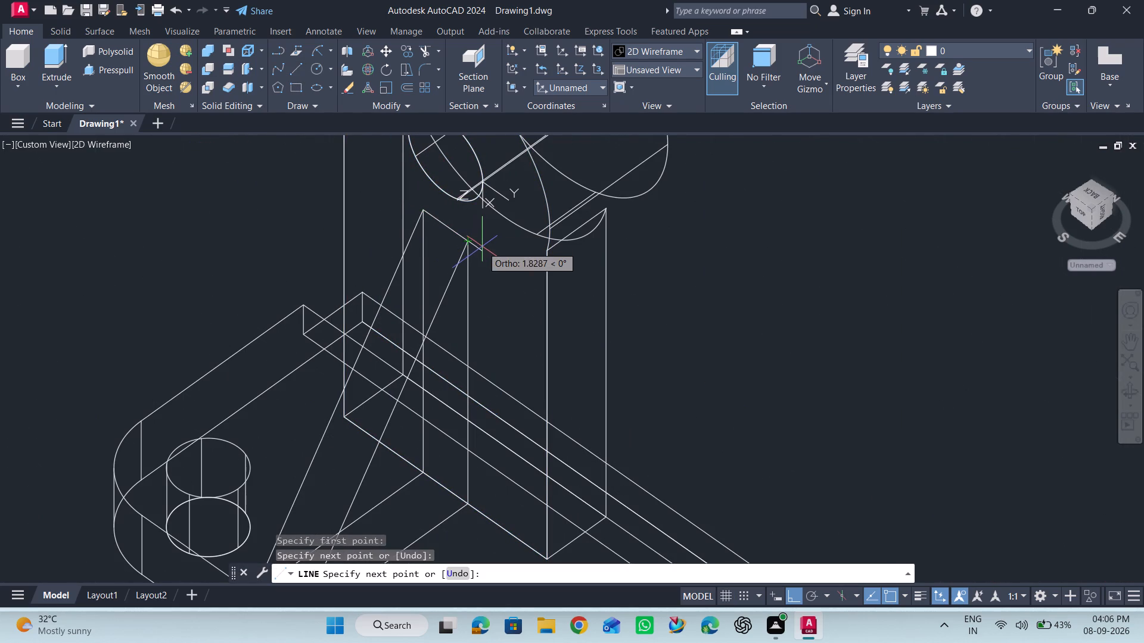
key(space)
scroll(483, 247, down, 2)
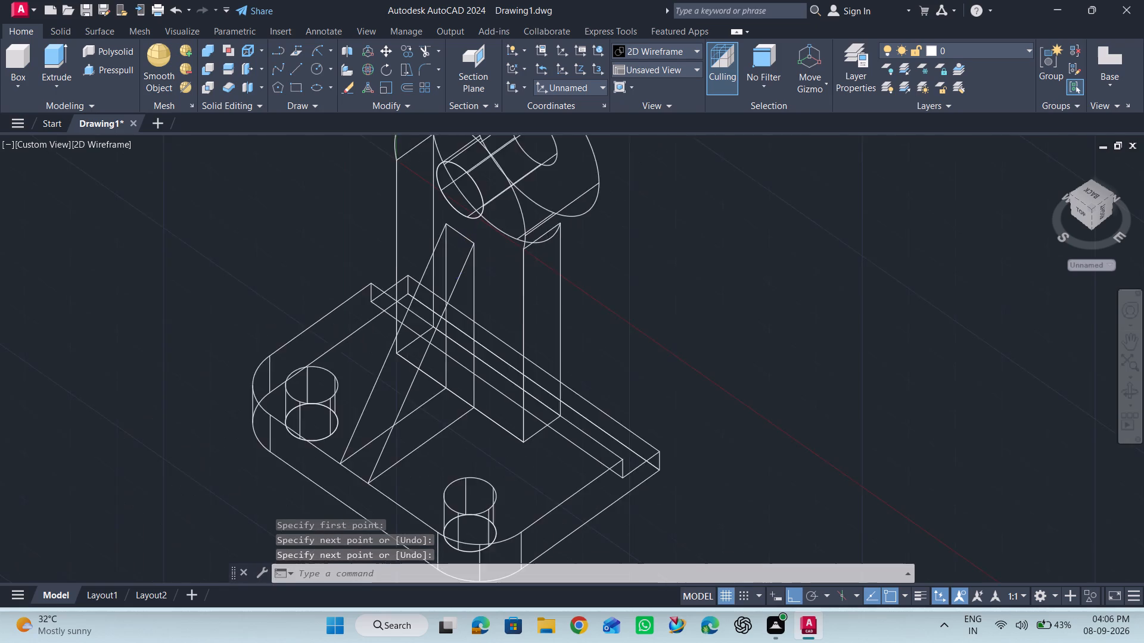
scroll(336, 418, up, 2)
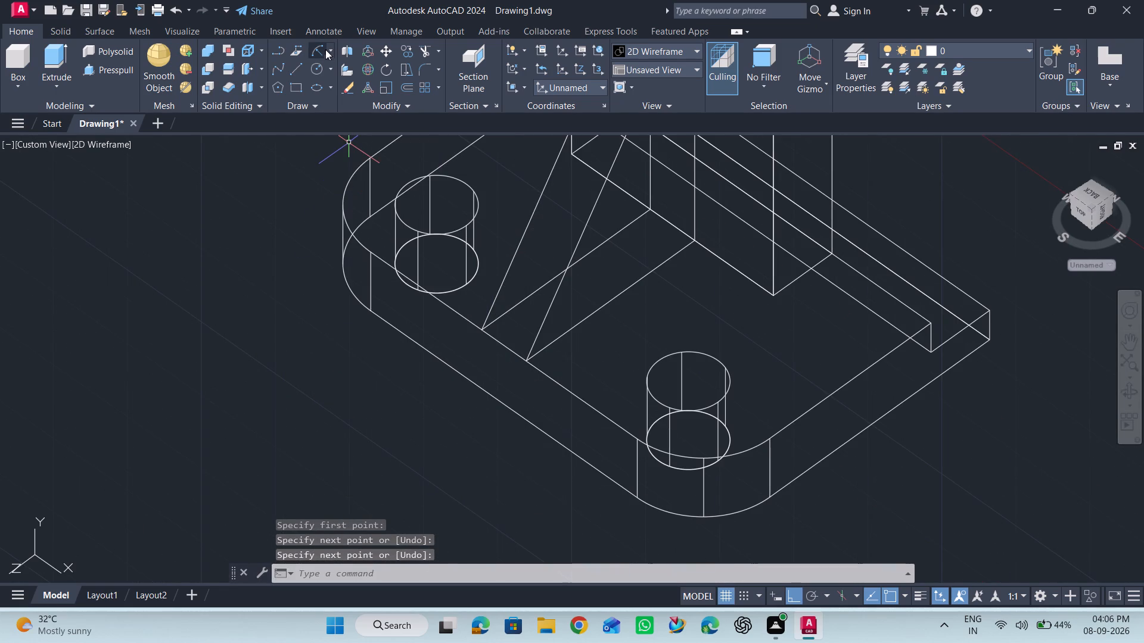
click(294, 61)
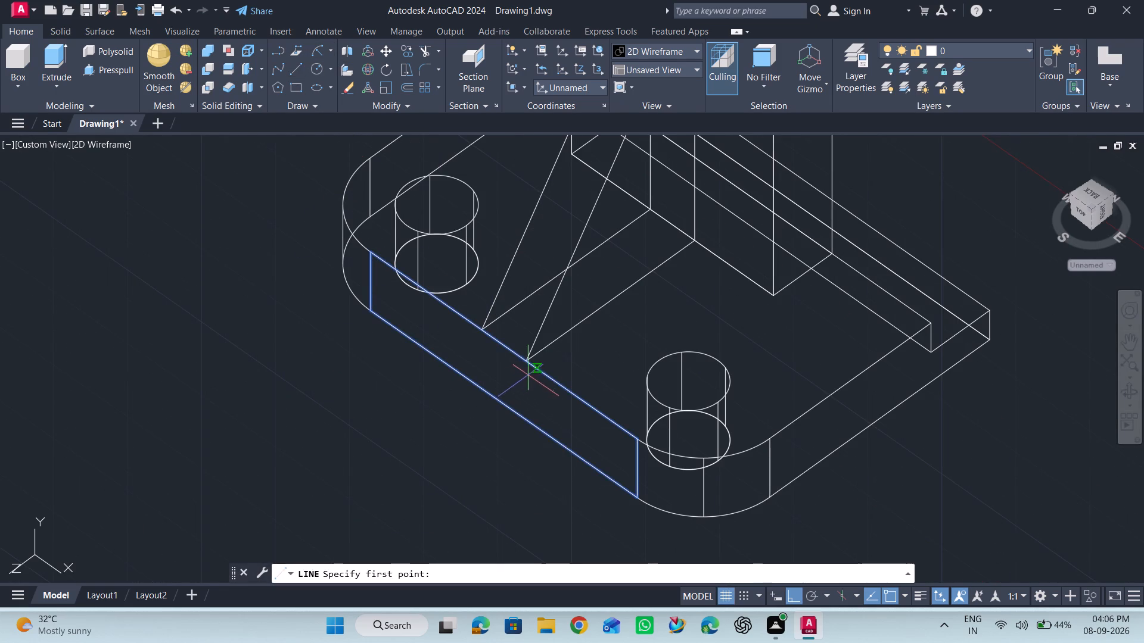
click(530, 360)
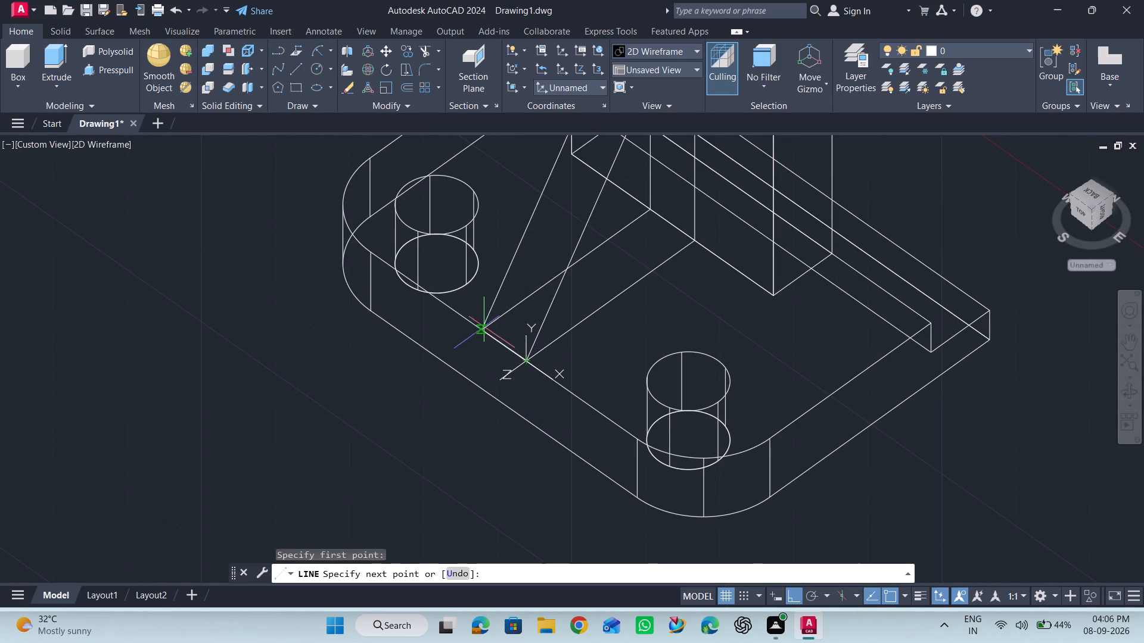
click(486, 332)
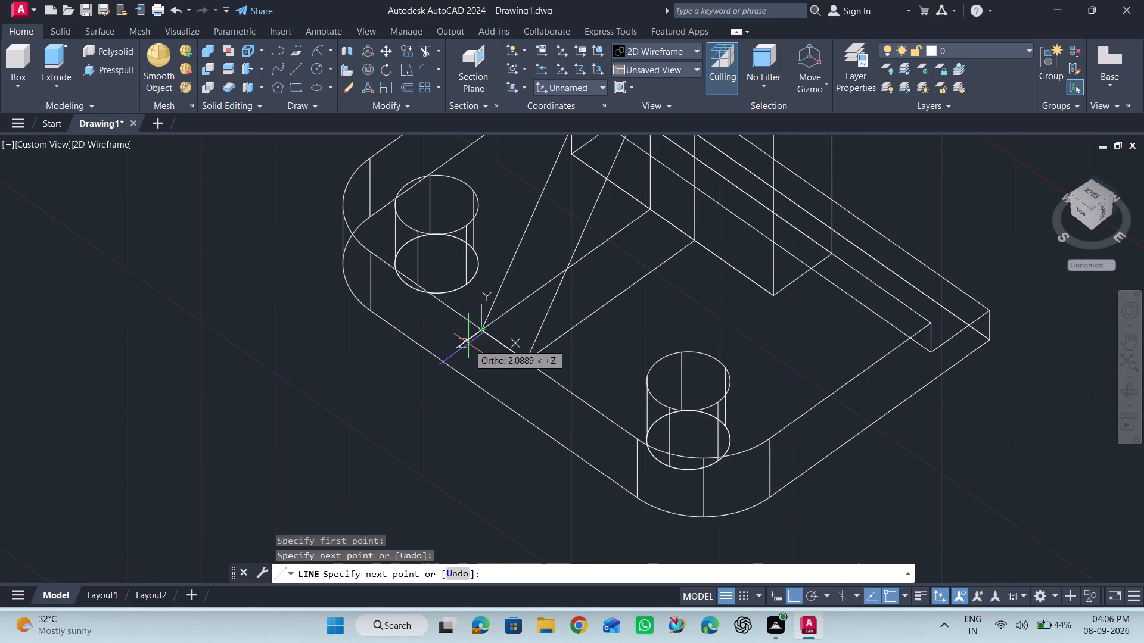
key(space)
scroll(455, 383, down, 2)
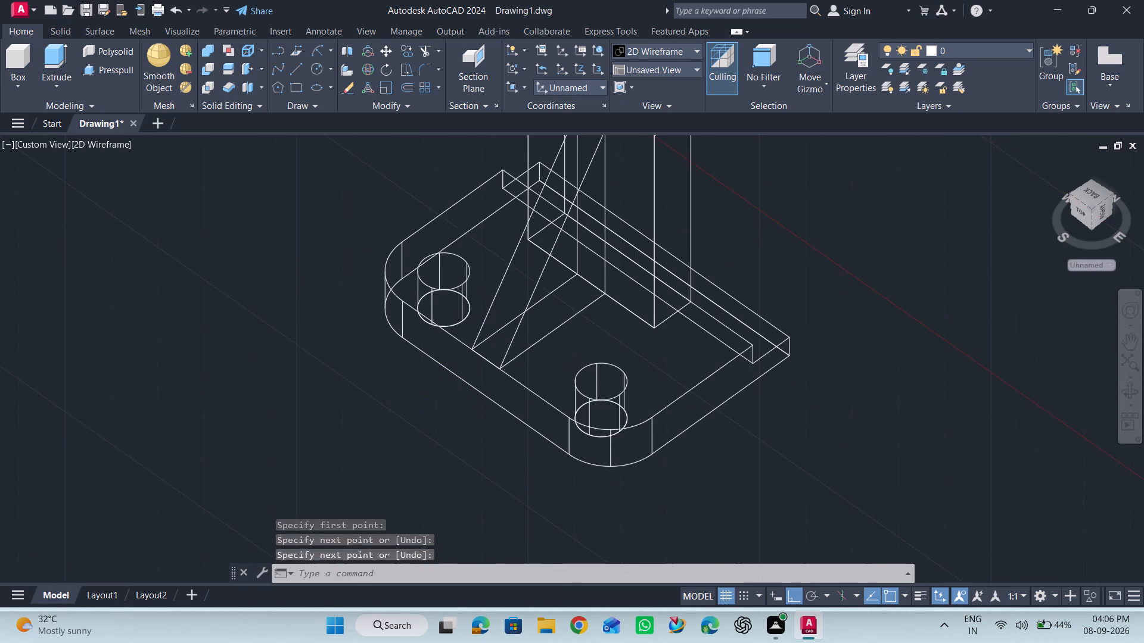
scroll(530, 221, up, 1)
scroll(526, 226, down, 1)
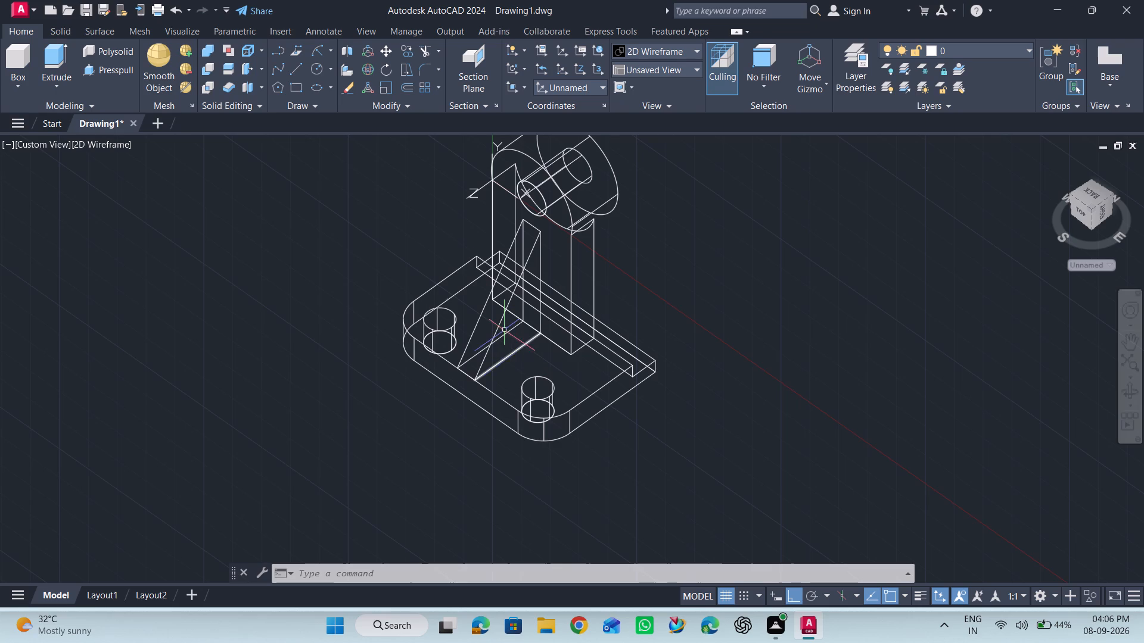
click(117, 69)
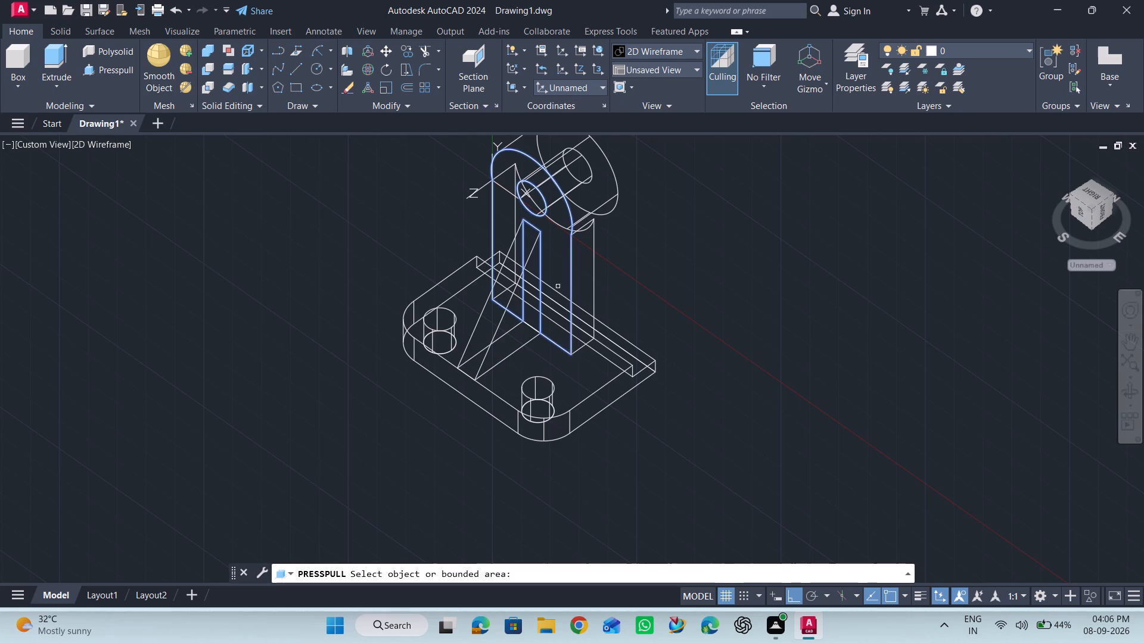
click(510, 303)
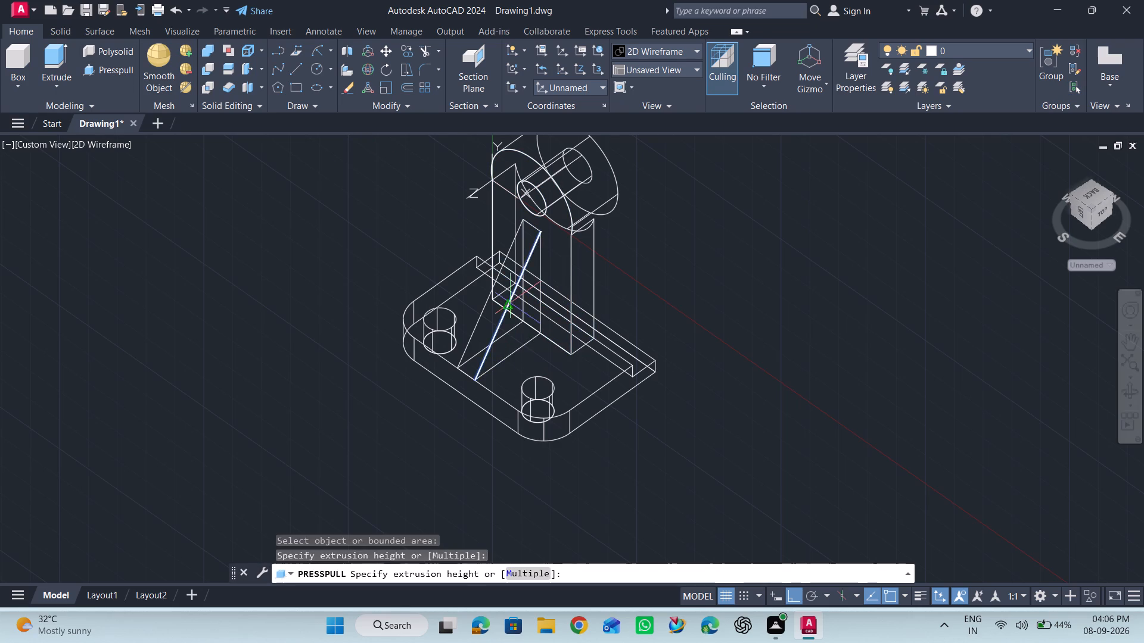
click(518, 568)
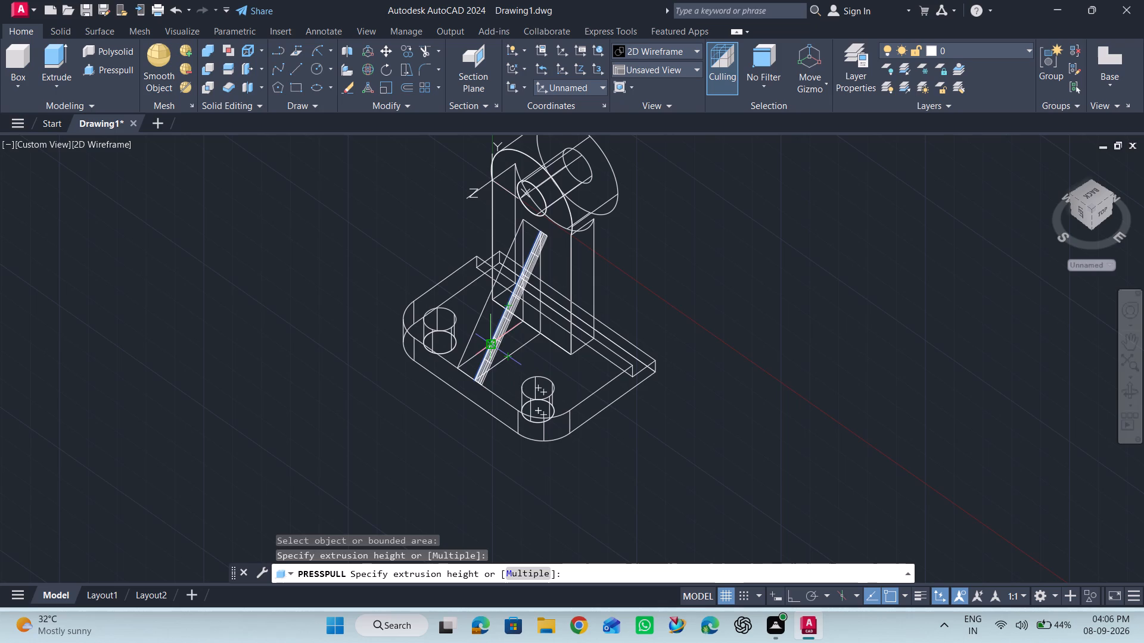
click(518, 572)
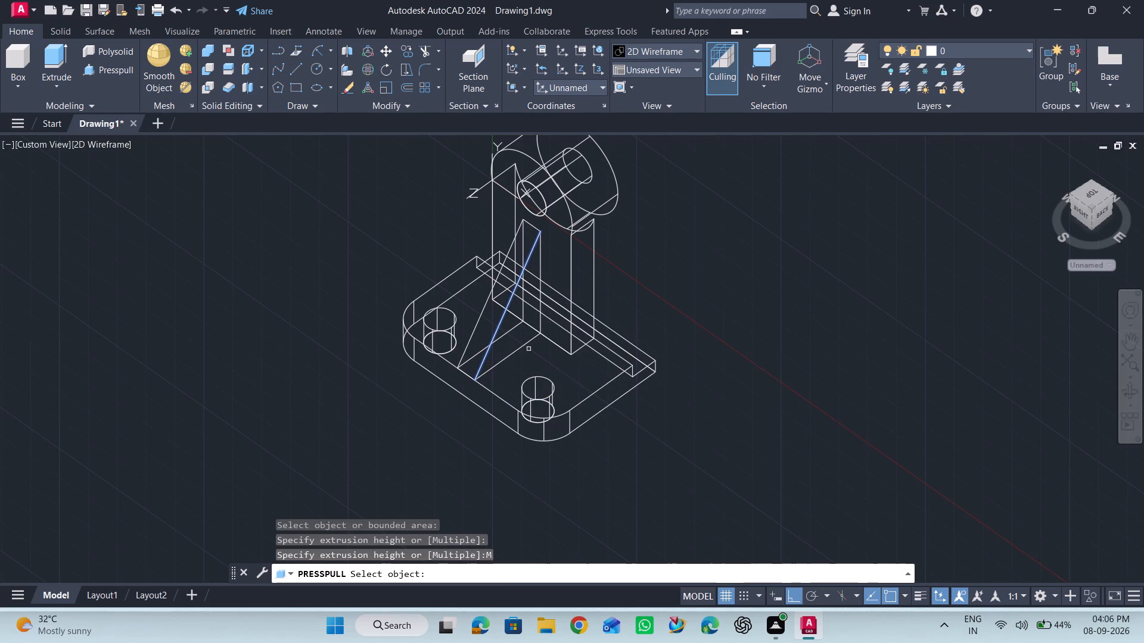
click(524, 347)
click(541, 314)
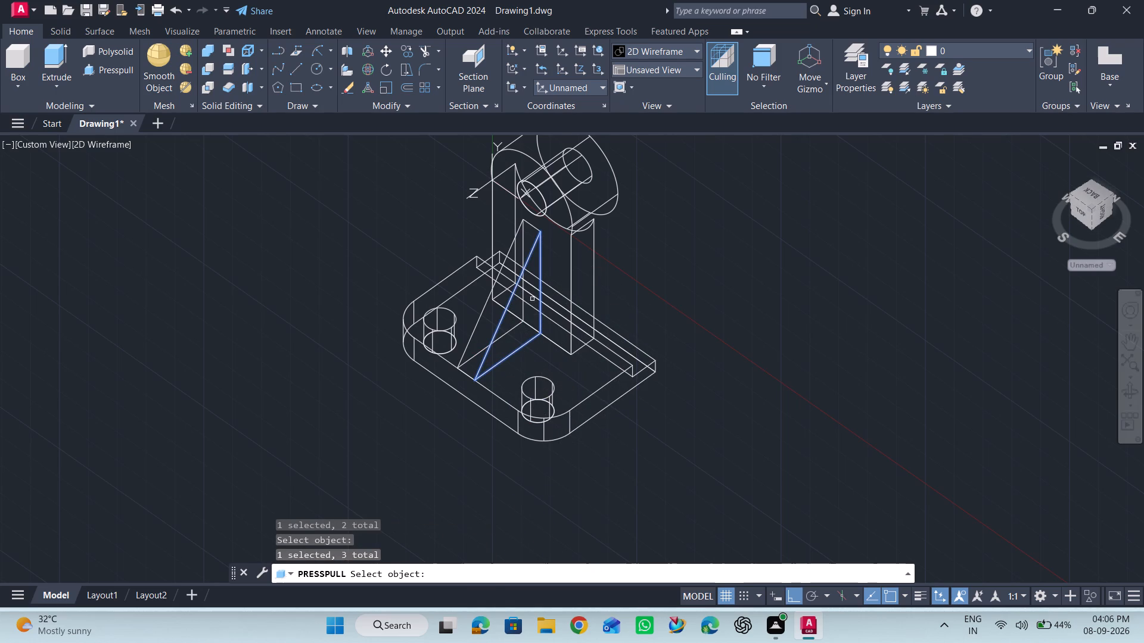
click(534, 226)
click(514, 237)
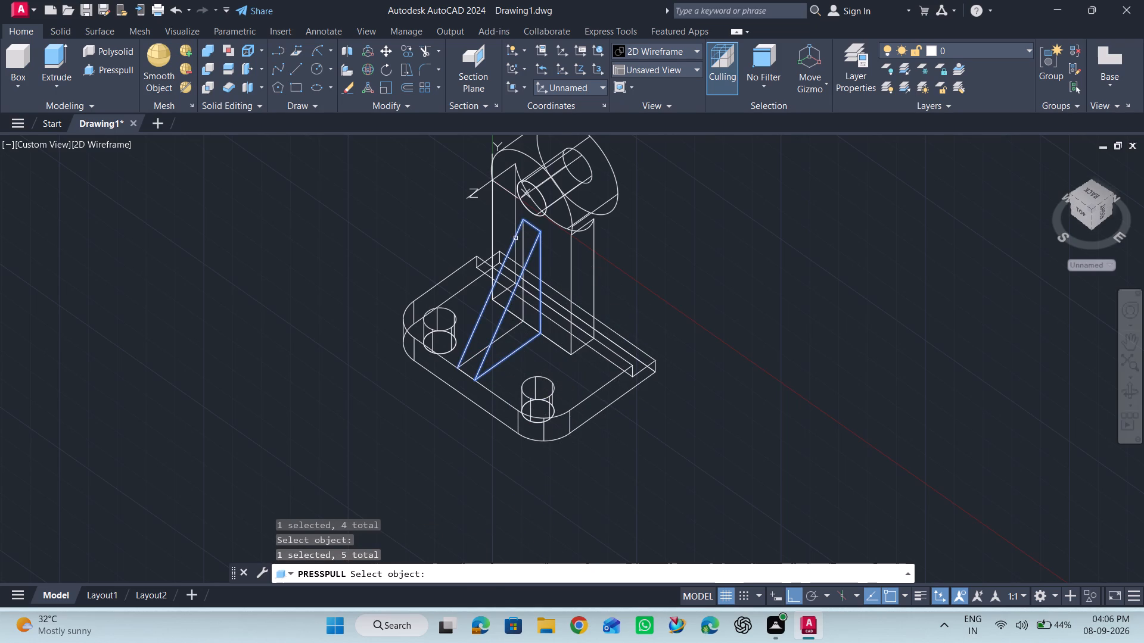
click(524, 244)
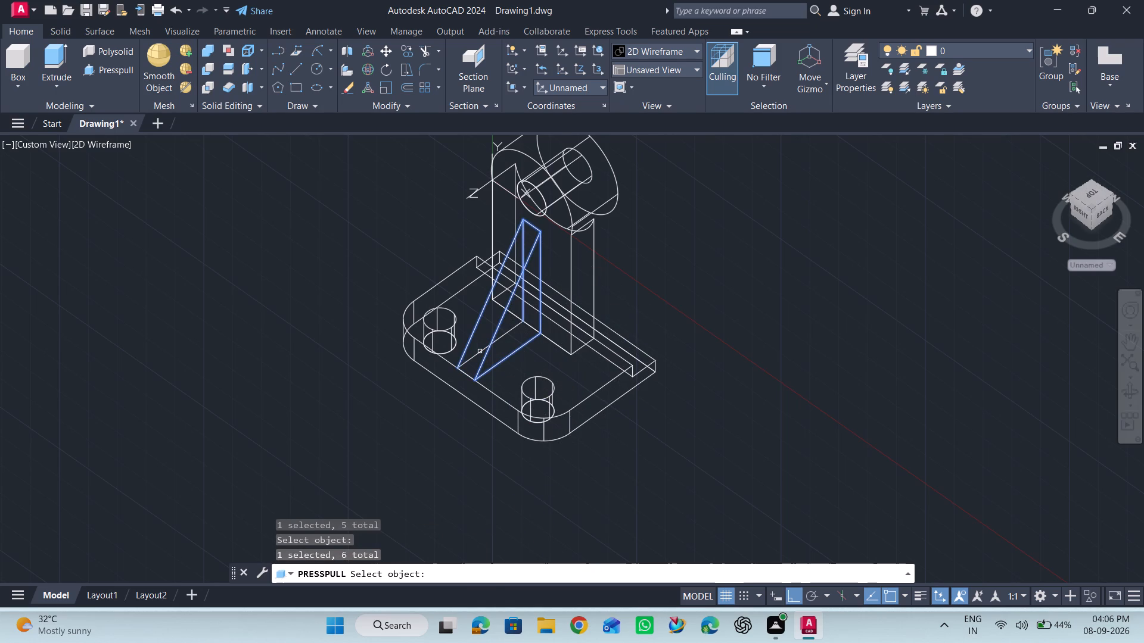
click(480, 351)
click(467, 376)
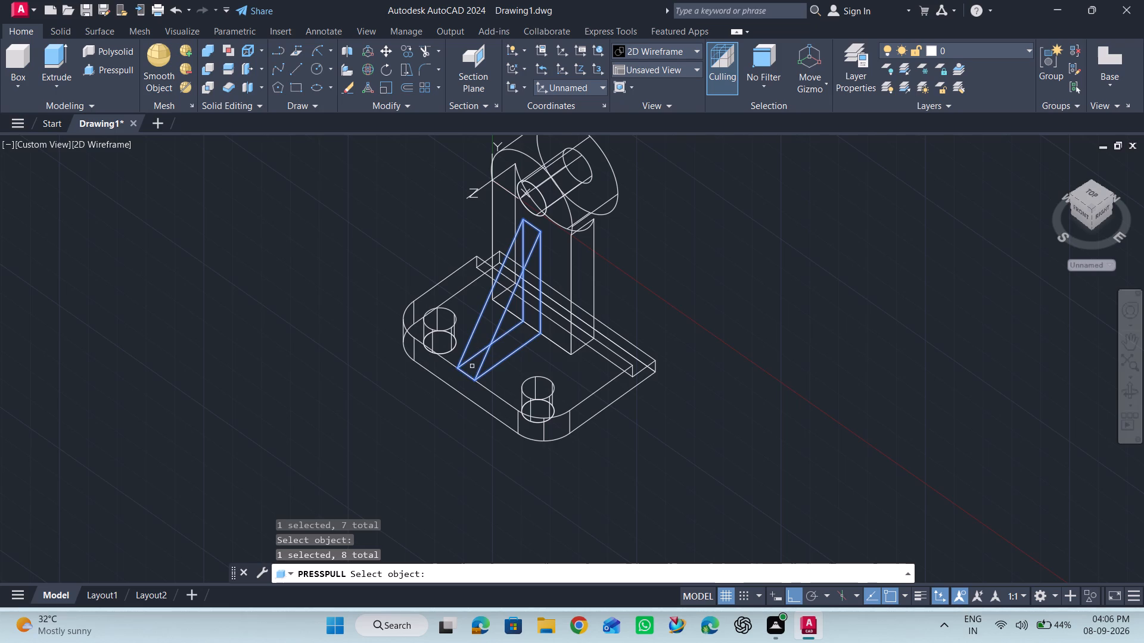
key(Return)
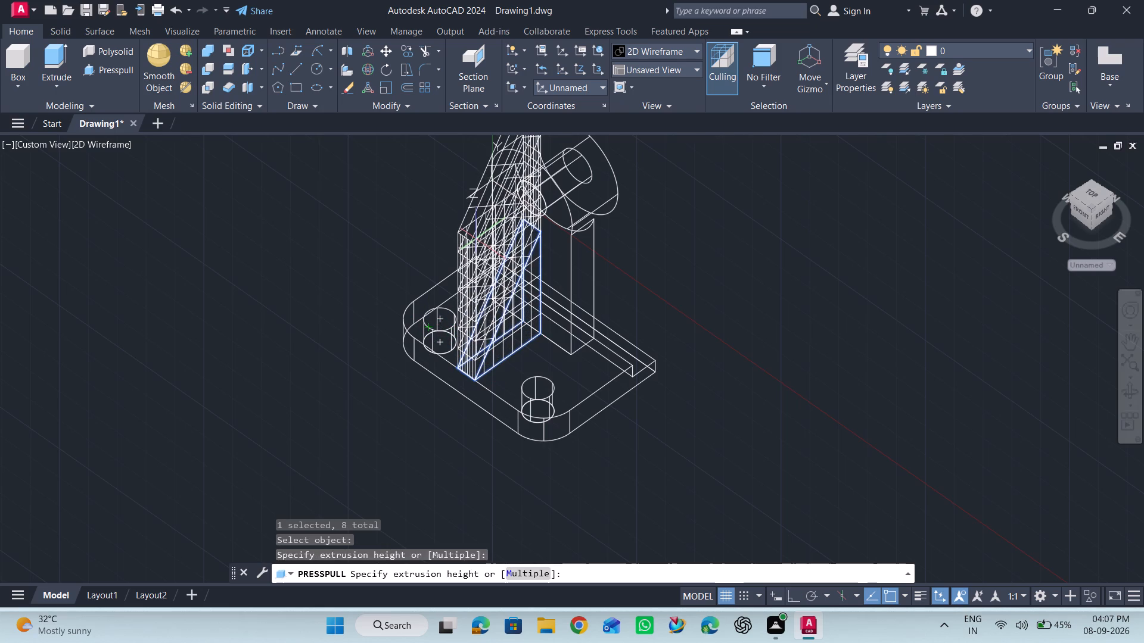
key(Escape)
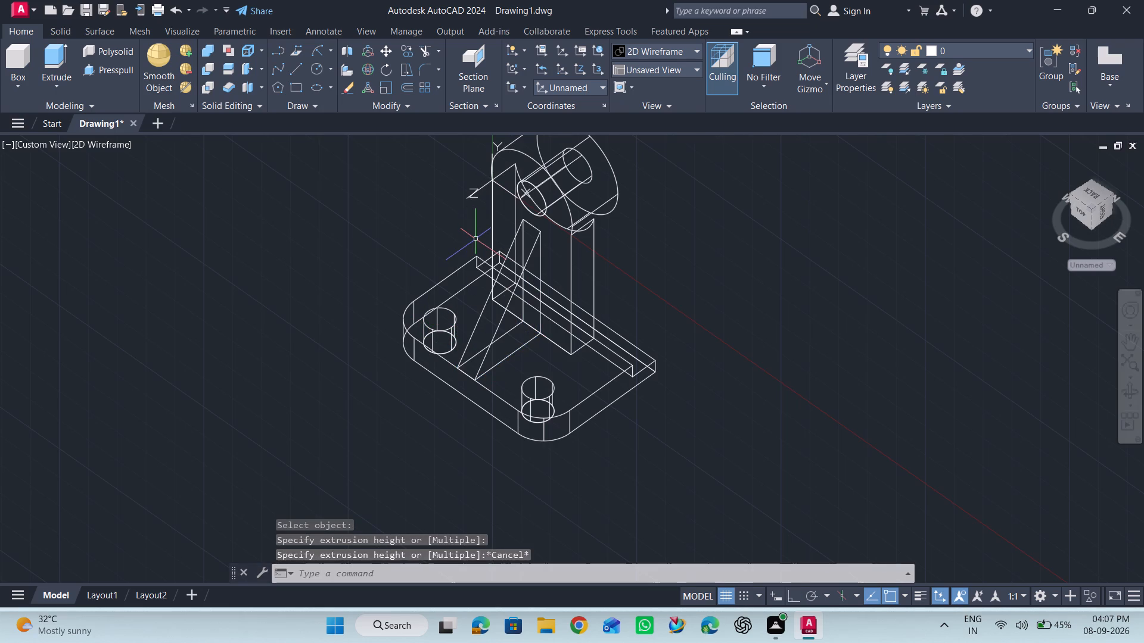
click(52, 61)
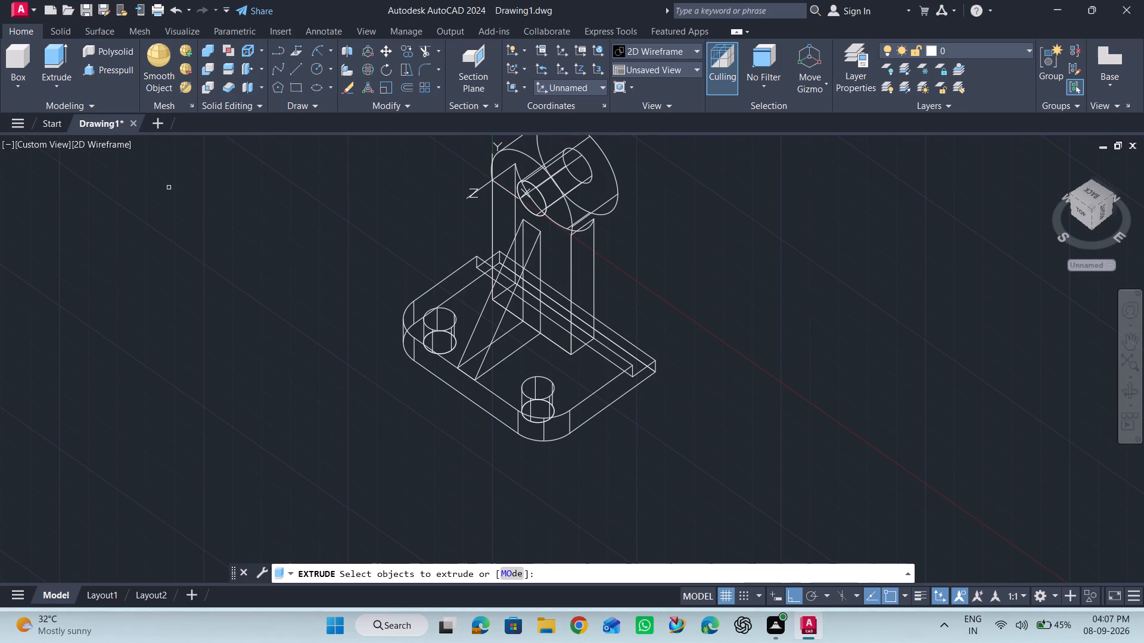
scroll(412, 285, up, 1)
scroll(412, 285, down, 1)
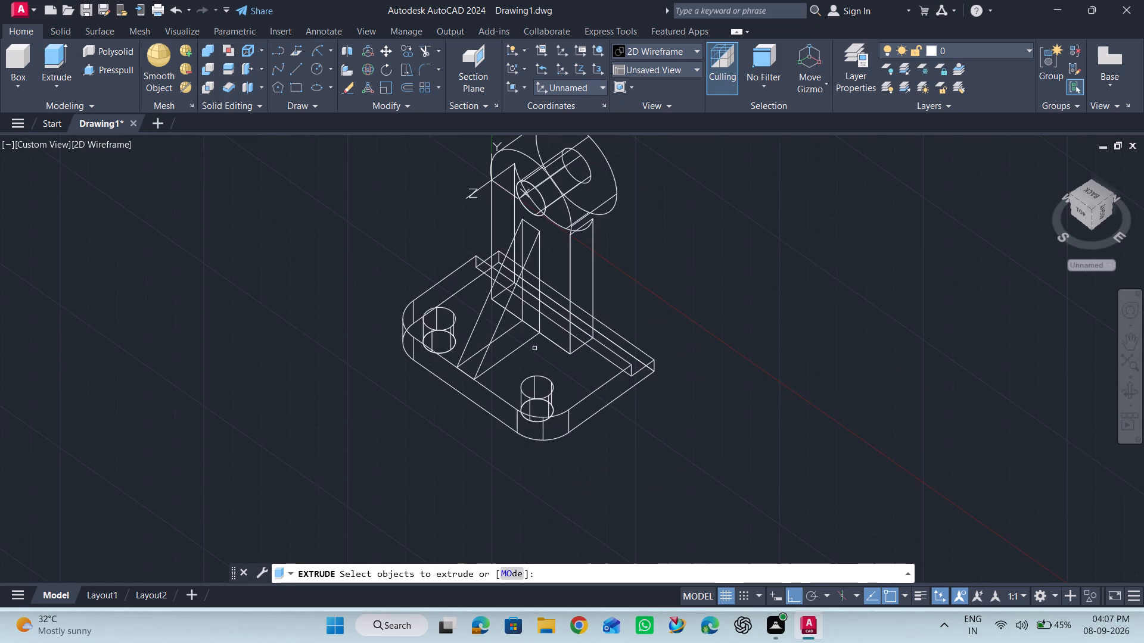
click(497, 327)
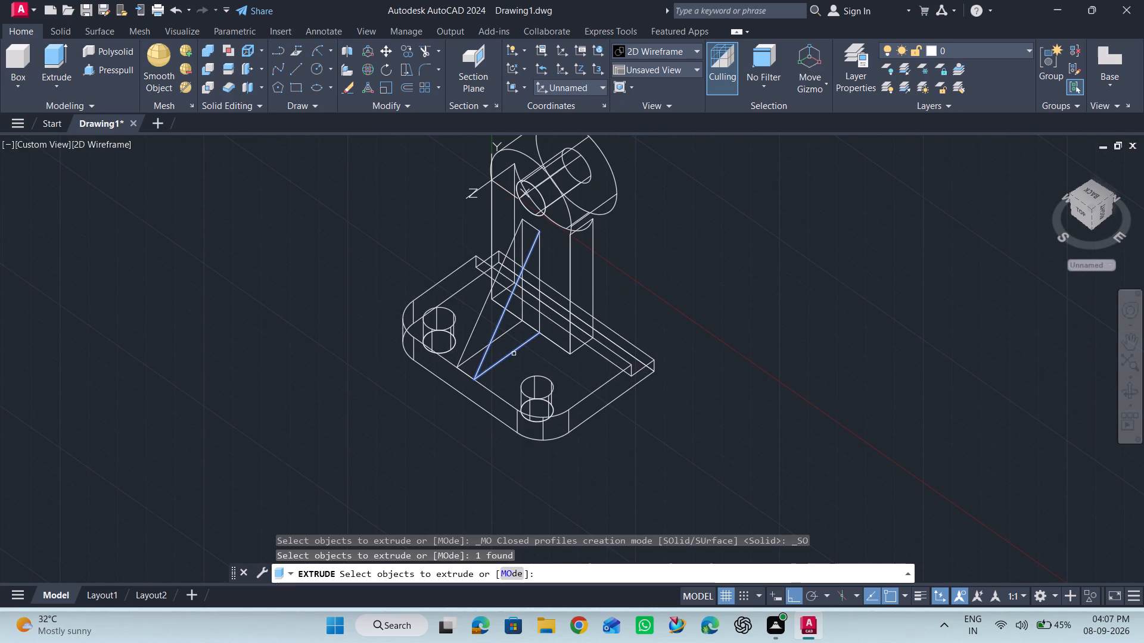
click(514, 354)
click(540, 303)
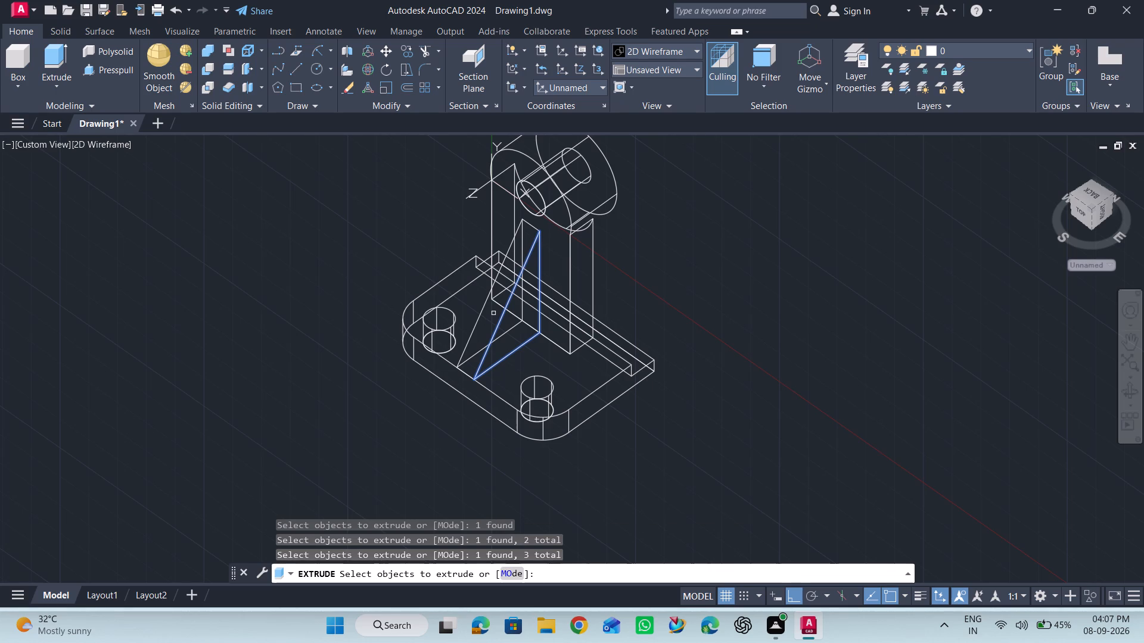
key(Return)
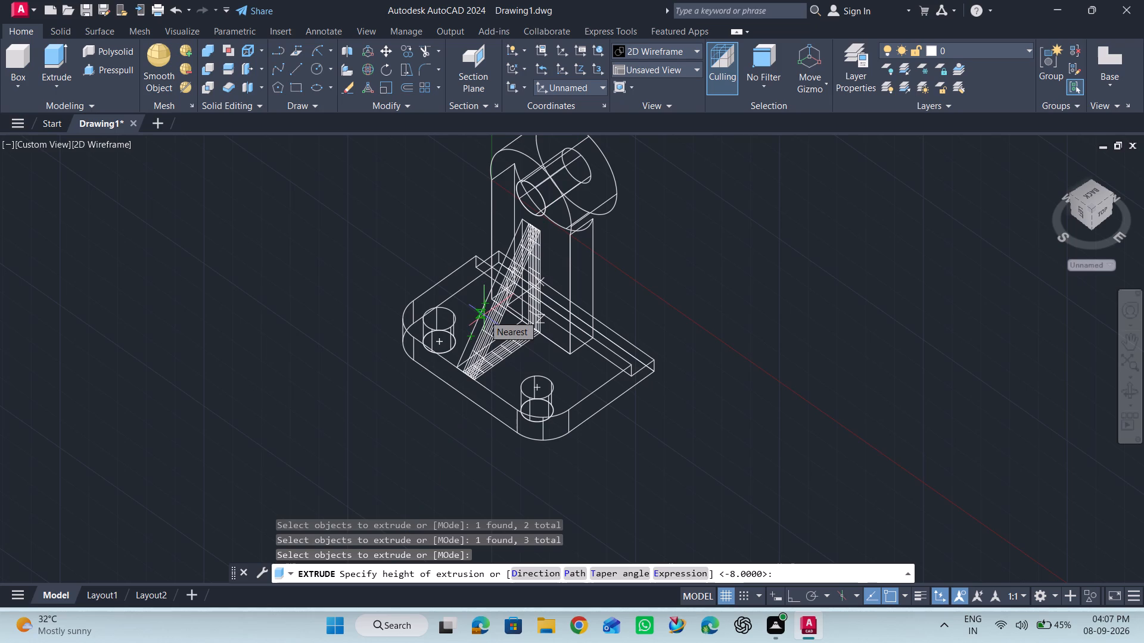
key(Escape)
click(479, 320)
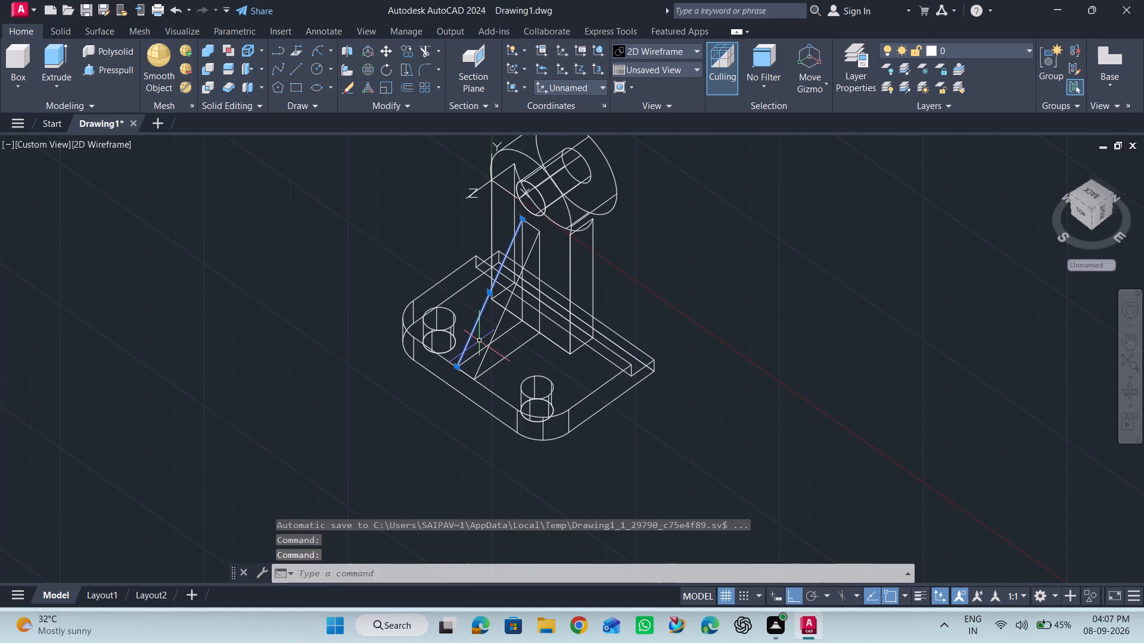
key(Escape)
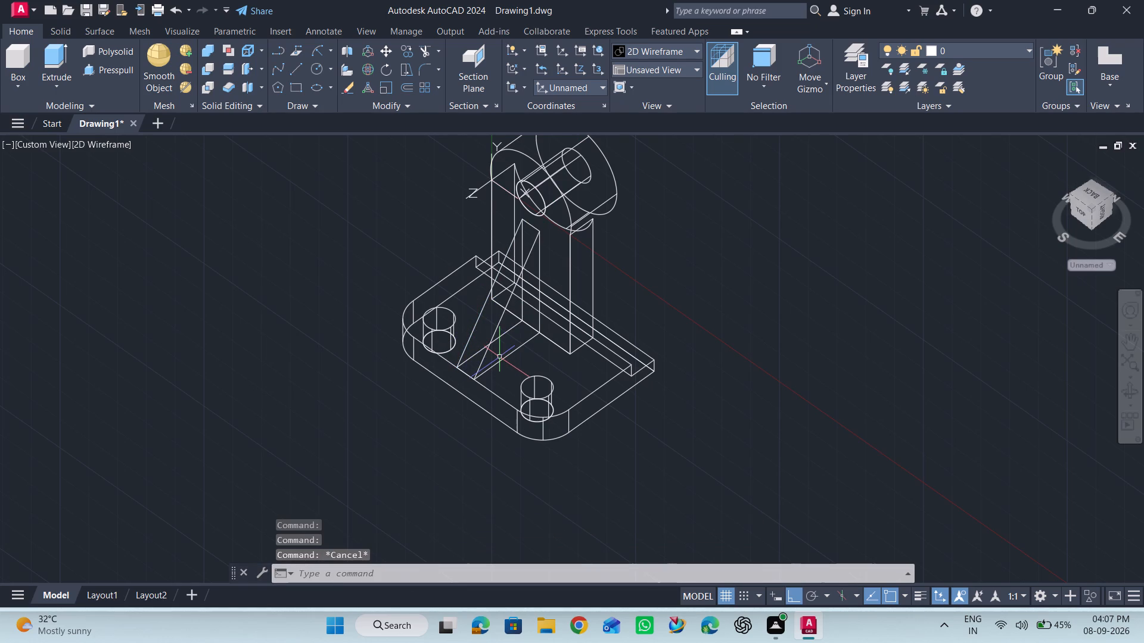
Erase the rib triangle nearer the right-hand base hole and both connecting lines, keeping only the triangle nearer the left-hand base hole.
click(500, 359)
click(486, 352)
click(539, 308)
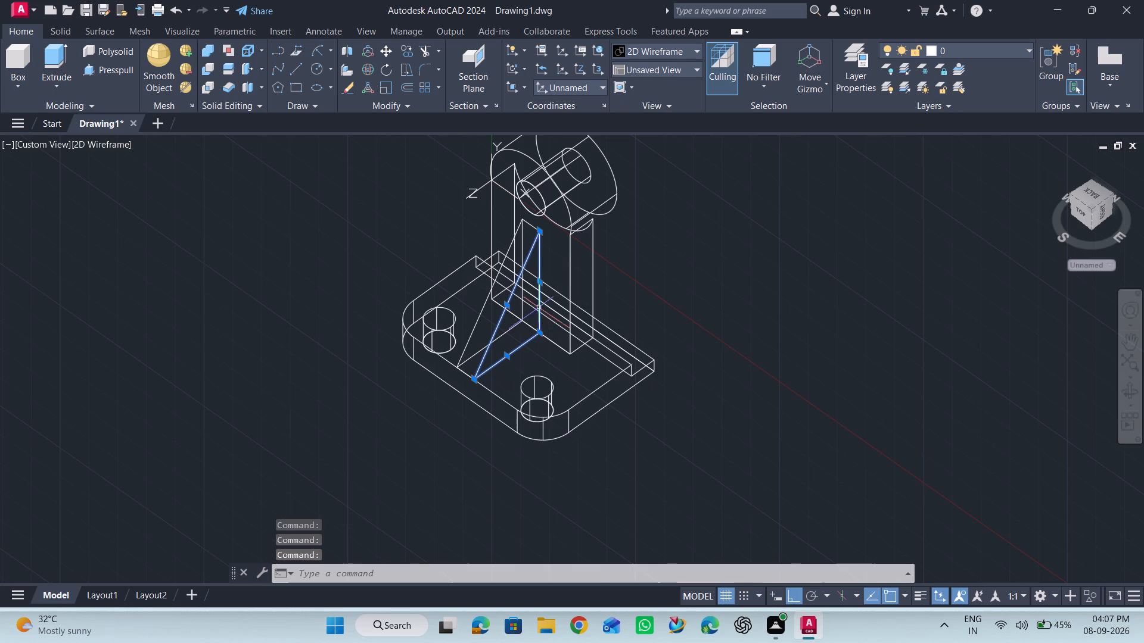
key(Delete)
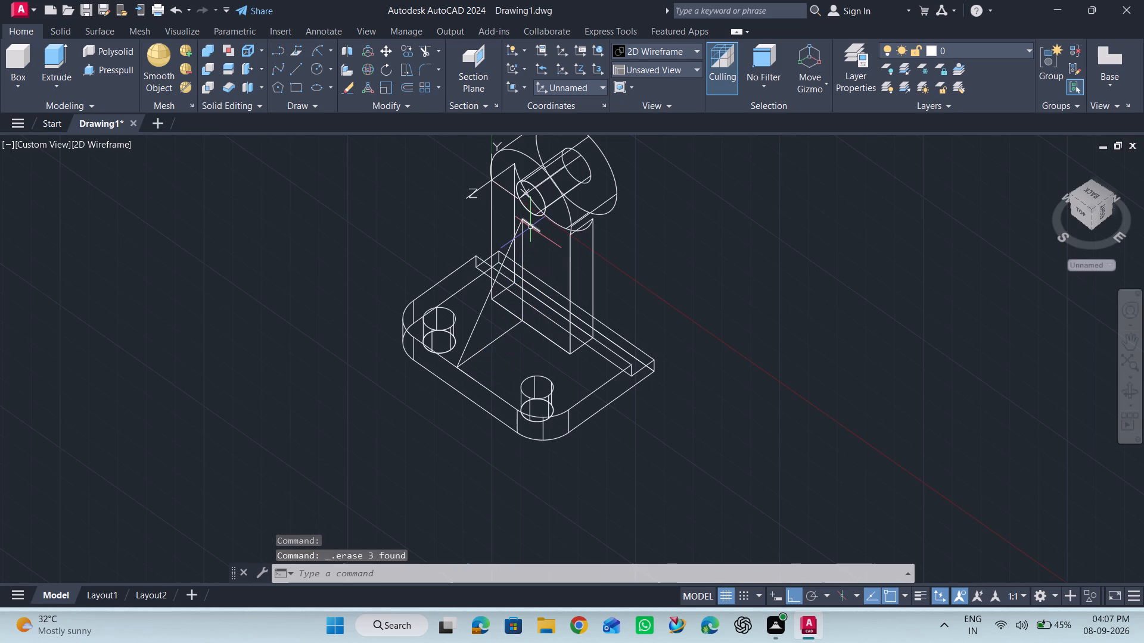
click(530, 226)
key(Delete)
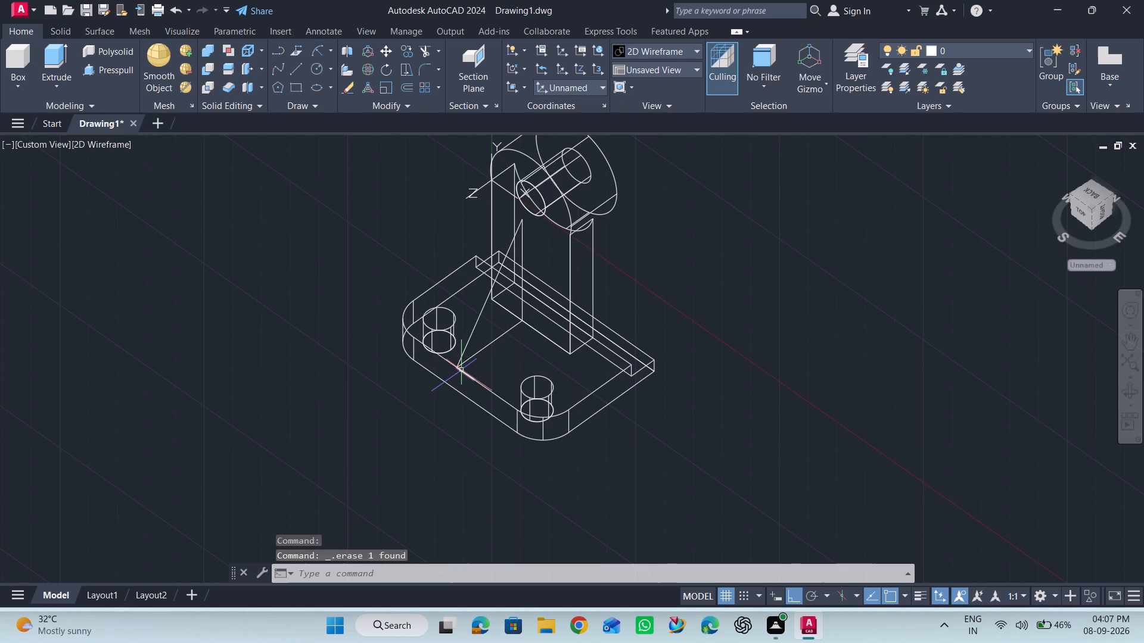
click(462, 370)
key(Delete)
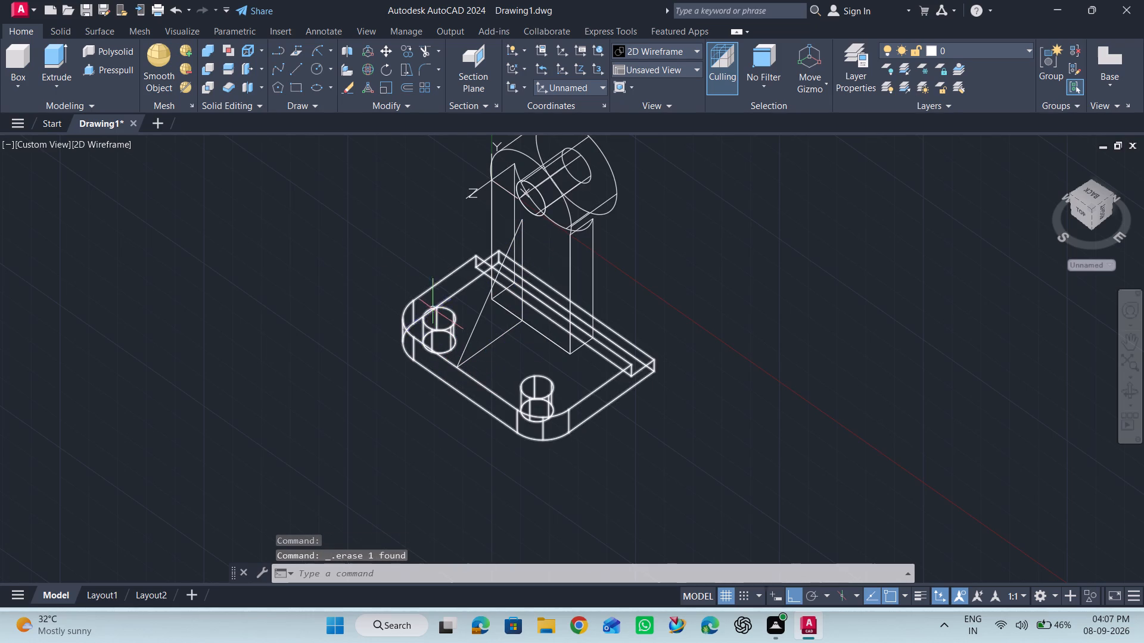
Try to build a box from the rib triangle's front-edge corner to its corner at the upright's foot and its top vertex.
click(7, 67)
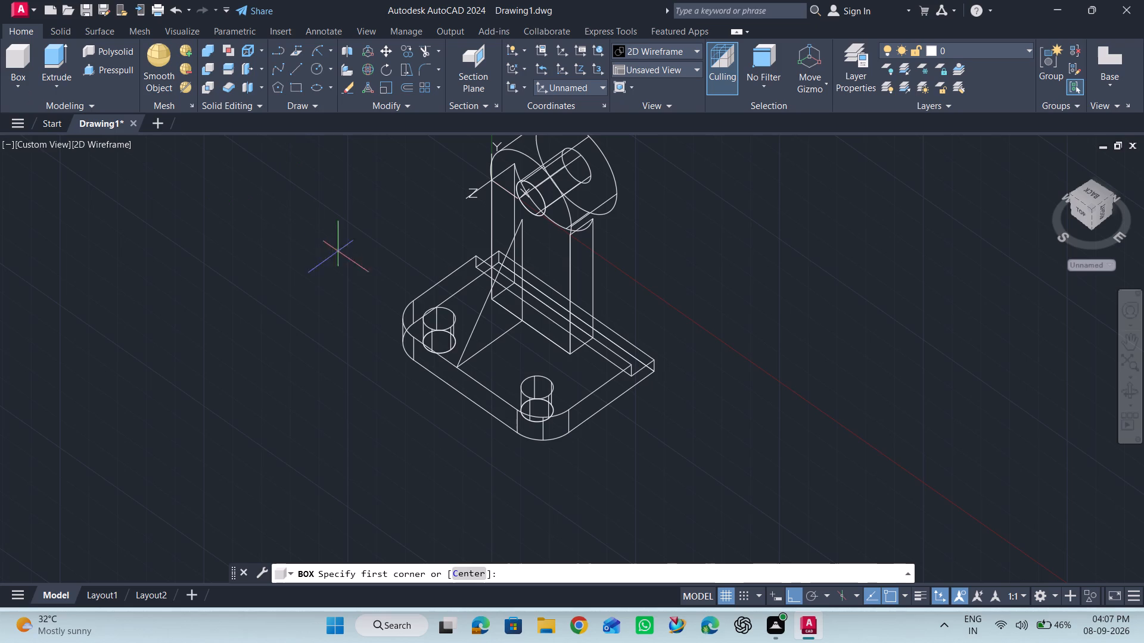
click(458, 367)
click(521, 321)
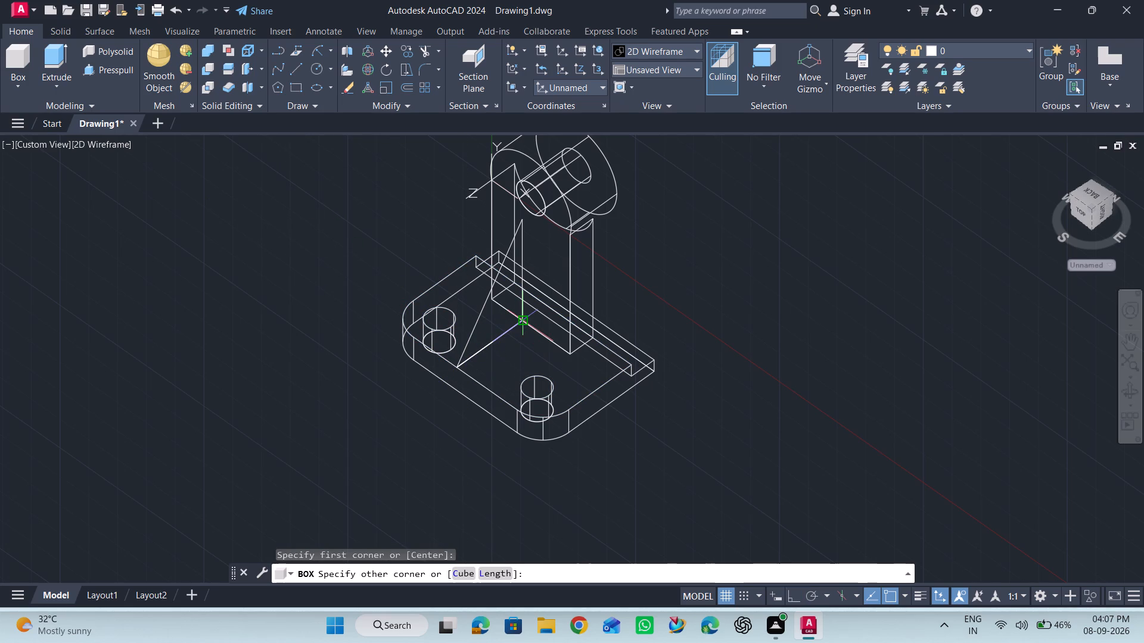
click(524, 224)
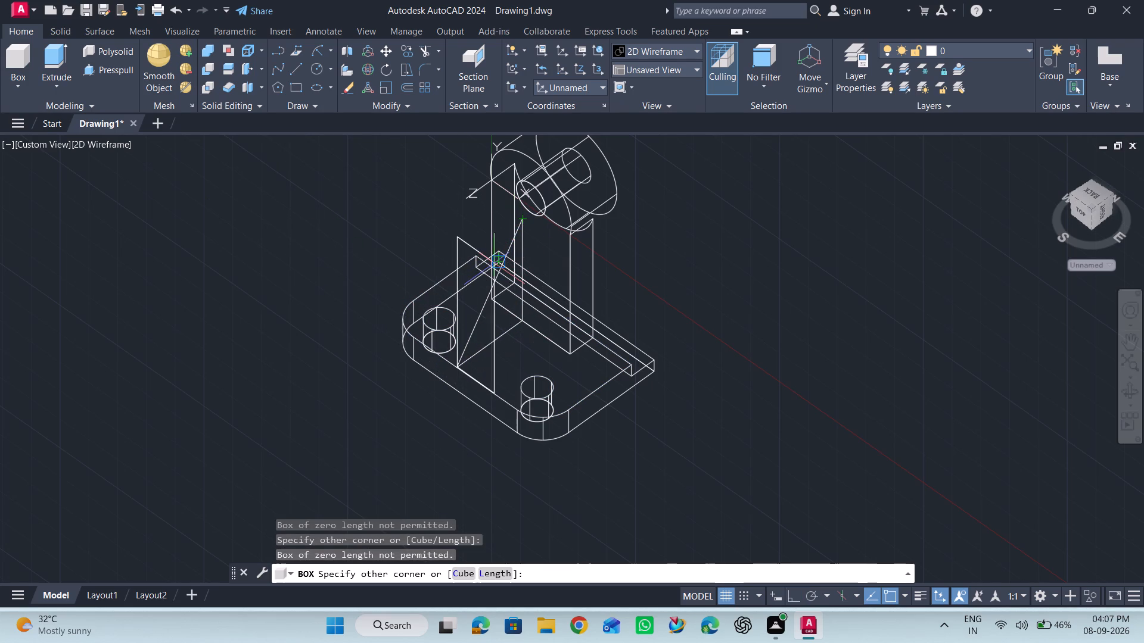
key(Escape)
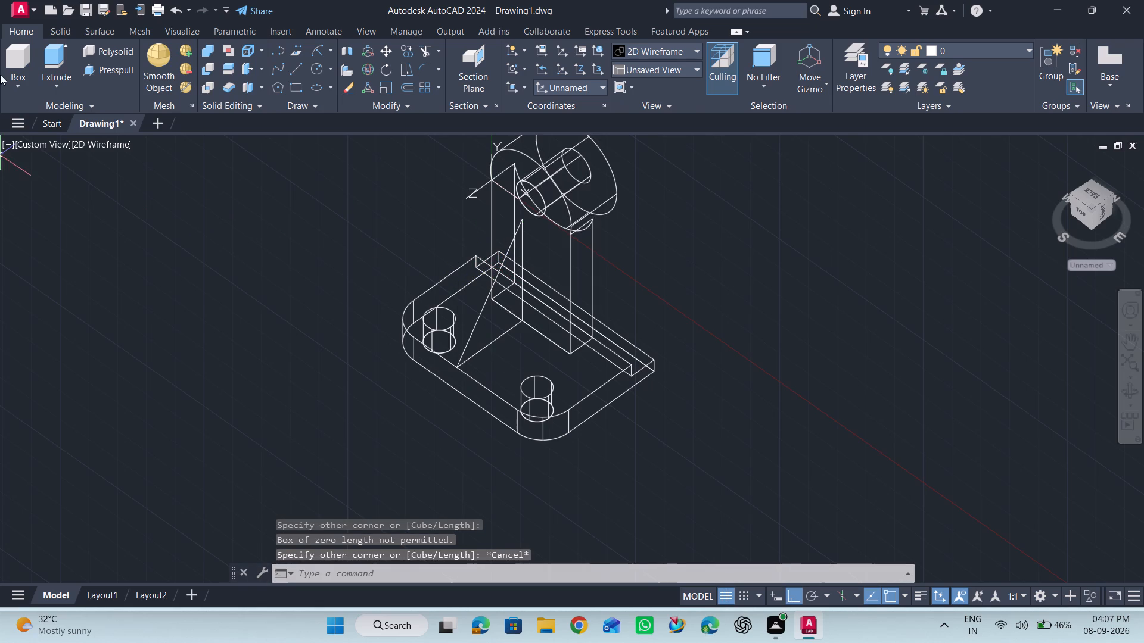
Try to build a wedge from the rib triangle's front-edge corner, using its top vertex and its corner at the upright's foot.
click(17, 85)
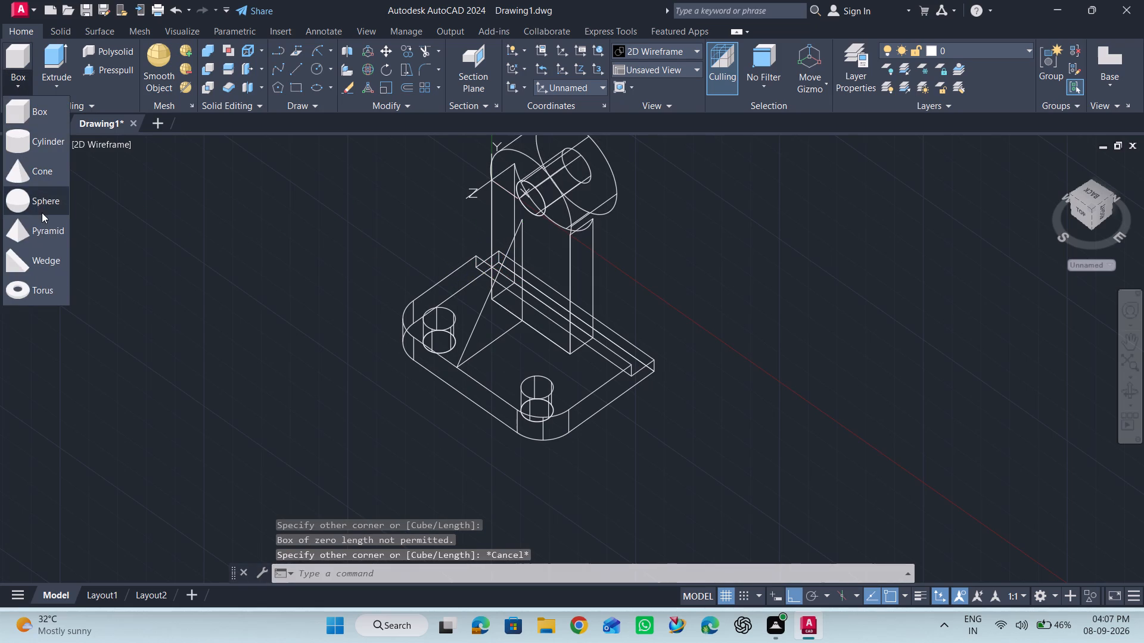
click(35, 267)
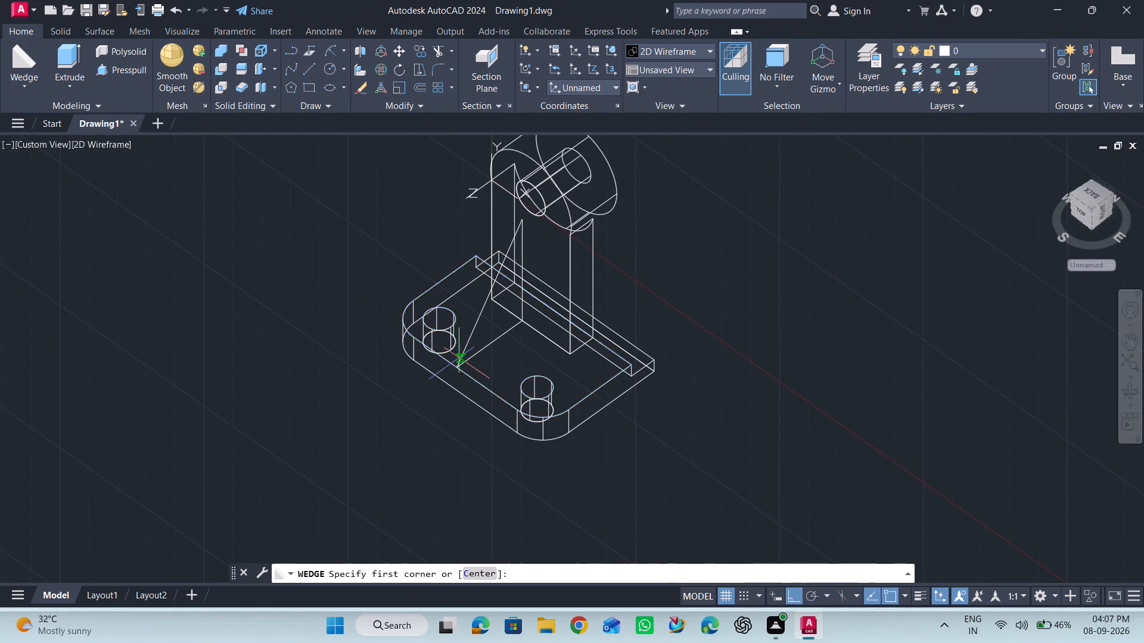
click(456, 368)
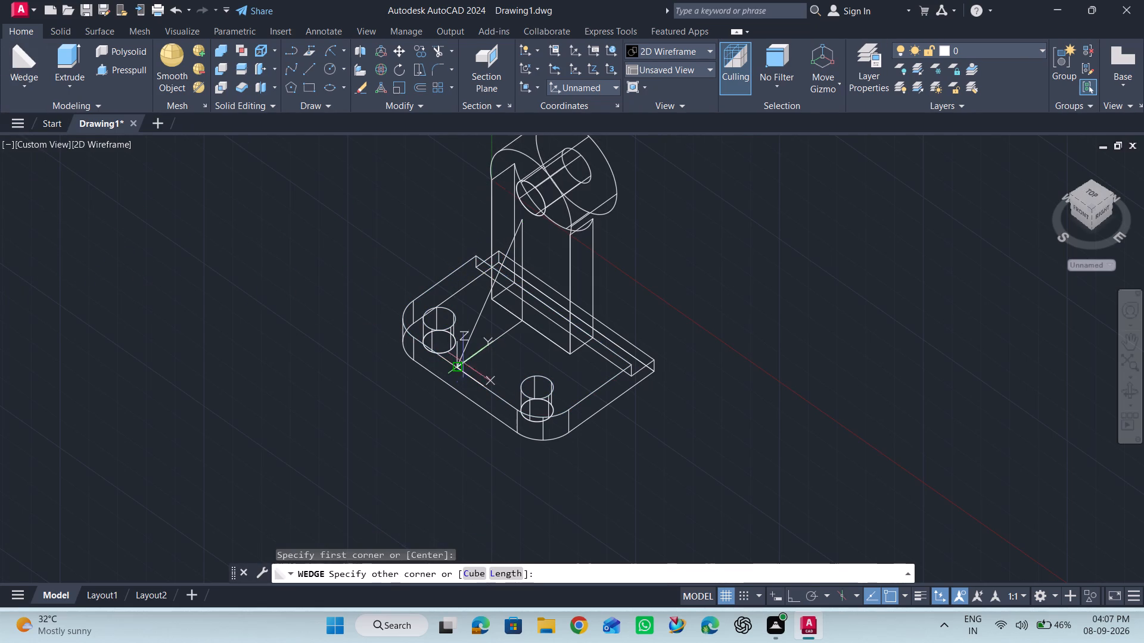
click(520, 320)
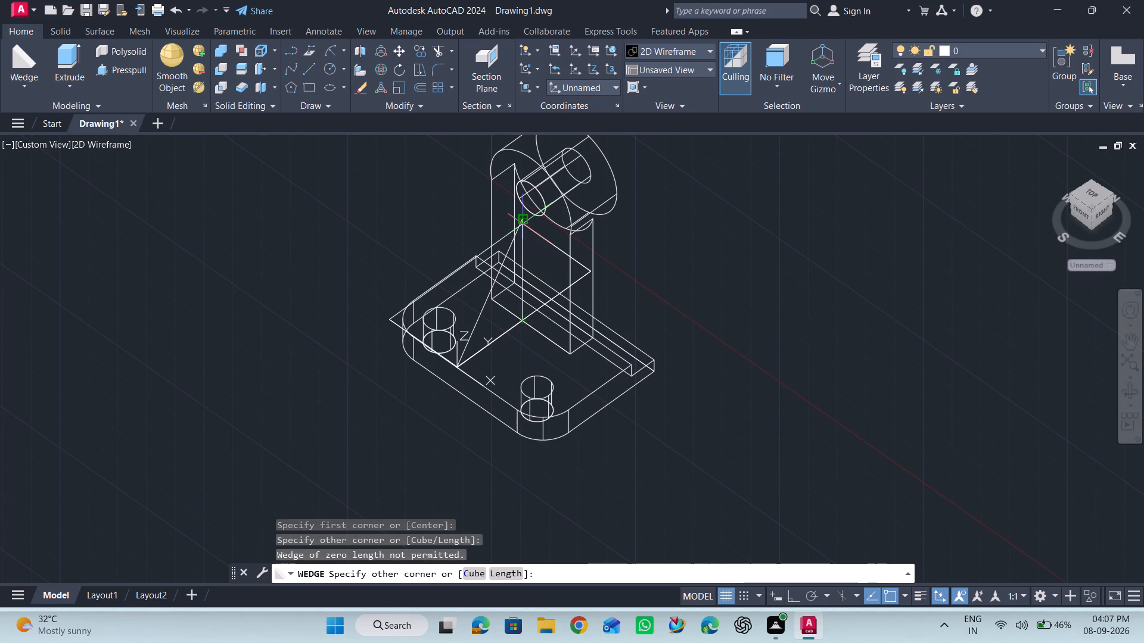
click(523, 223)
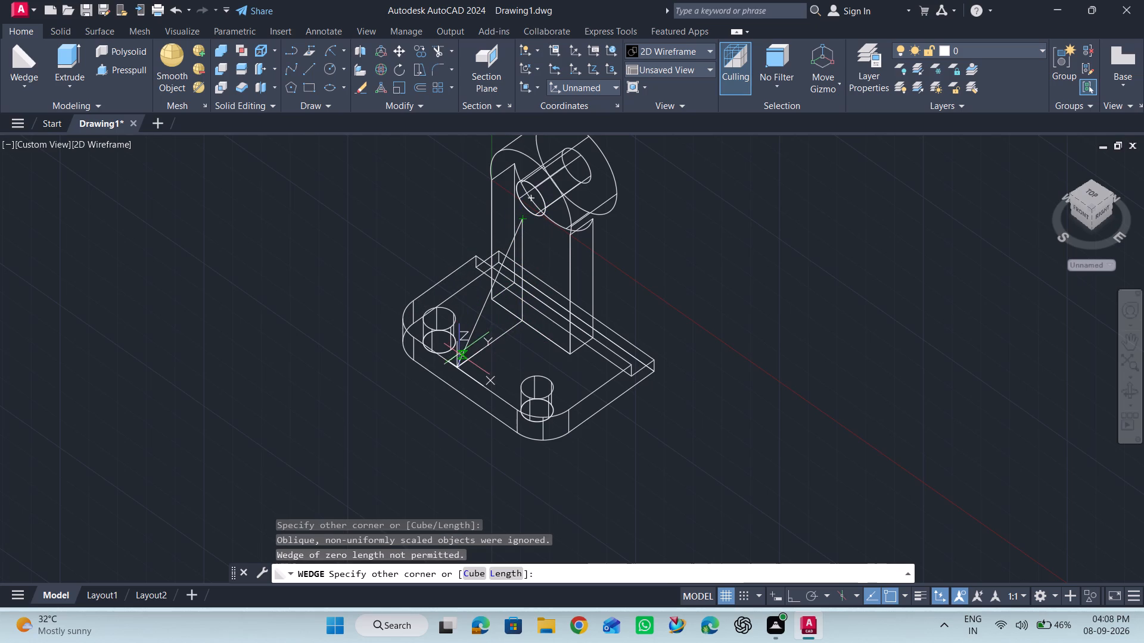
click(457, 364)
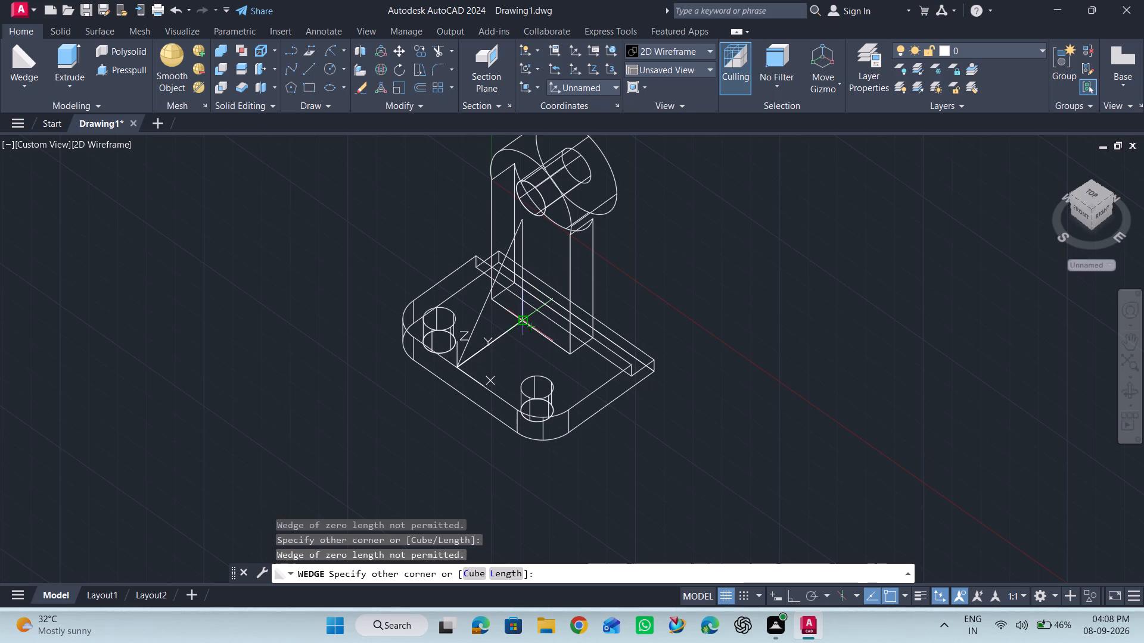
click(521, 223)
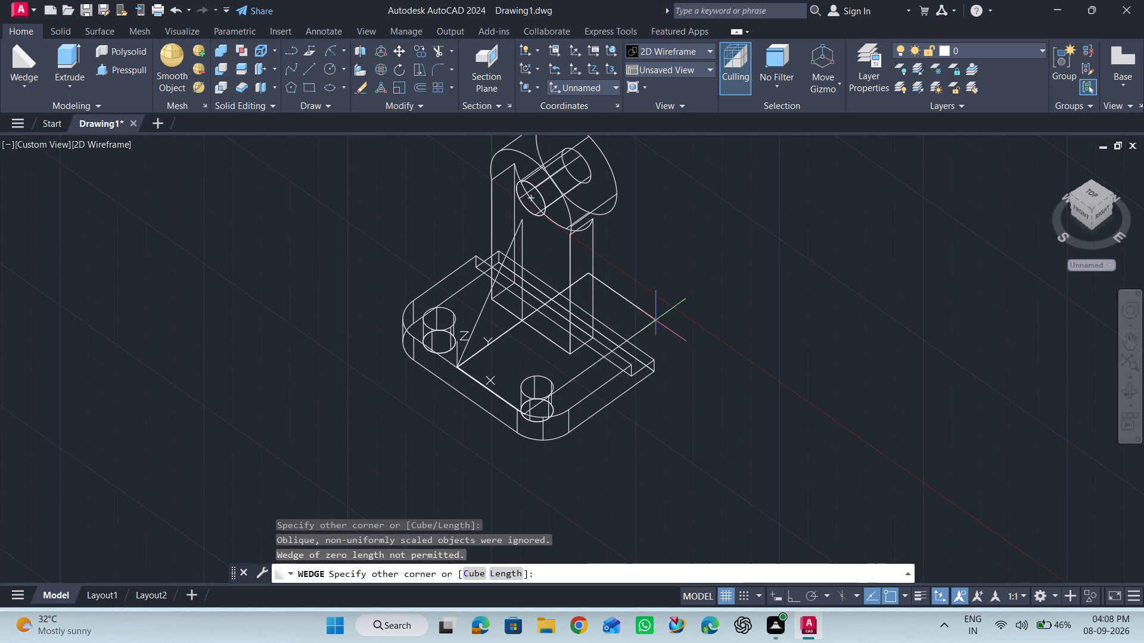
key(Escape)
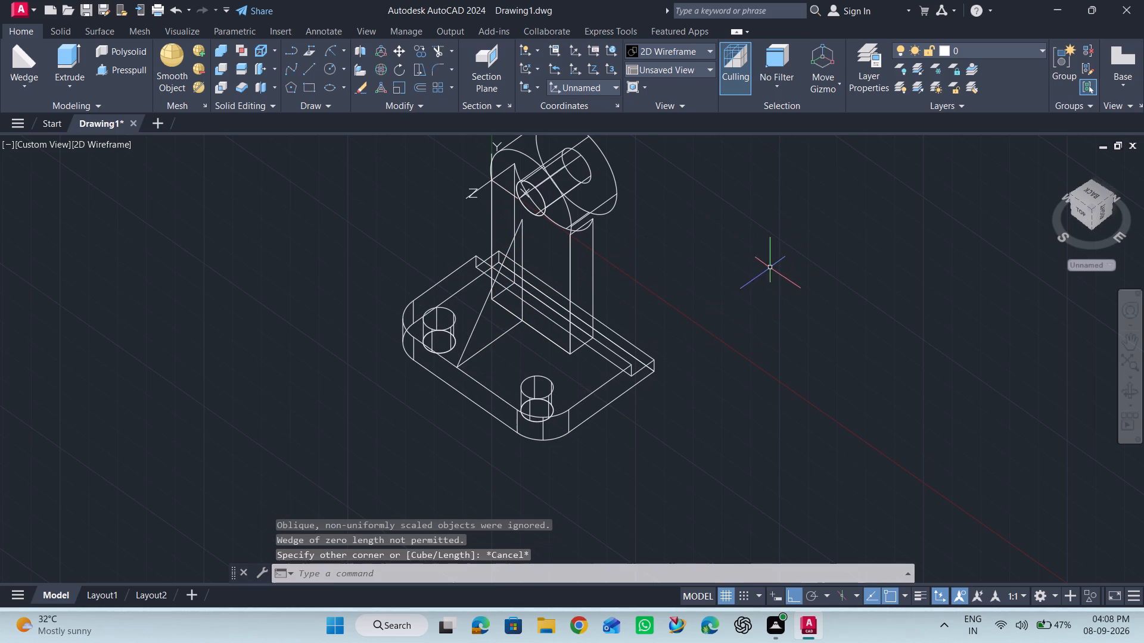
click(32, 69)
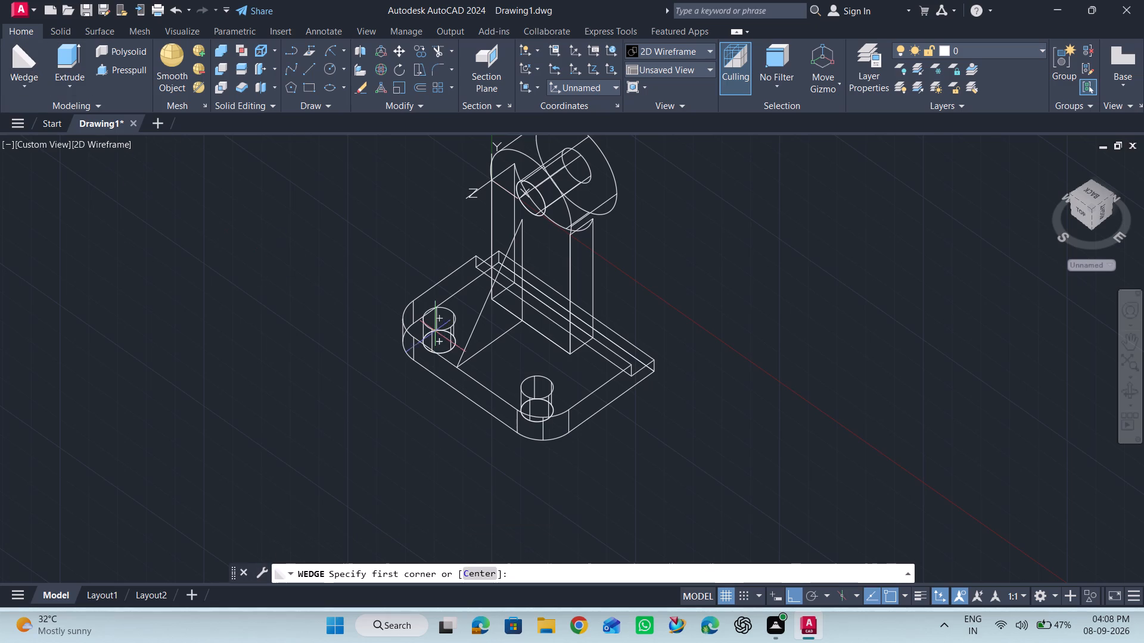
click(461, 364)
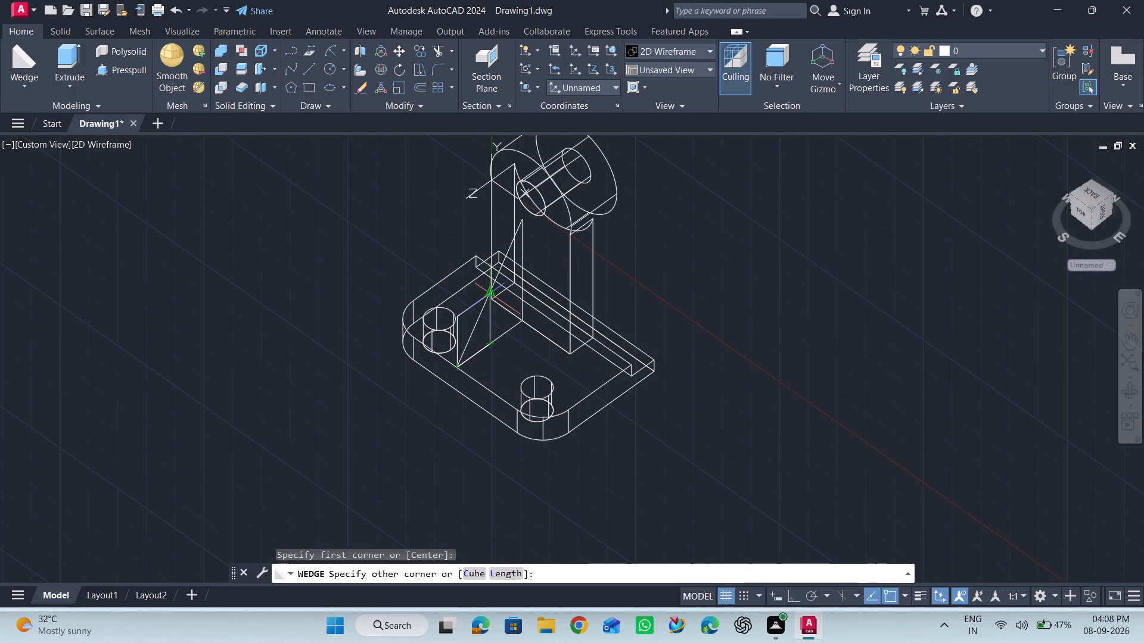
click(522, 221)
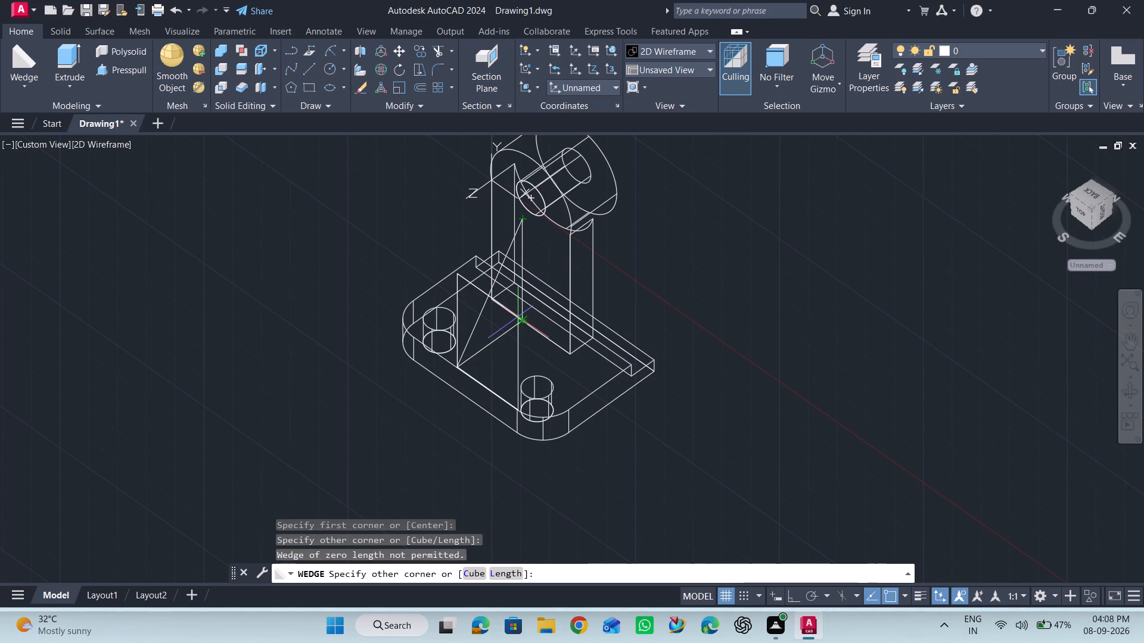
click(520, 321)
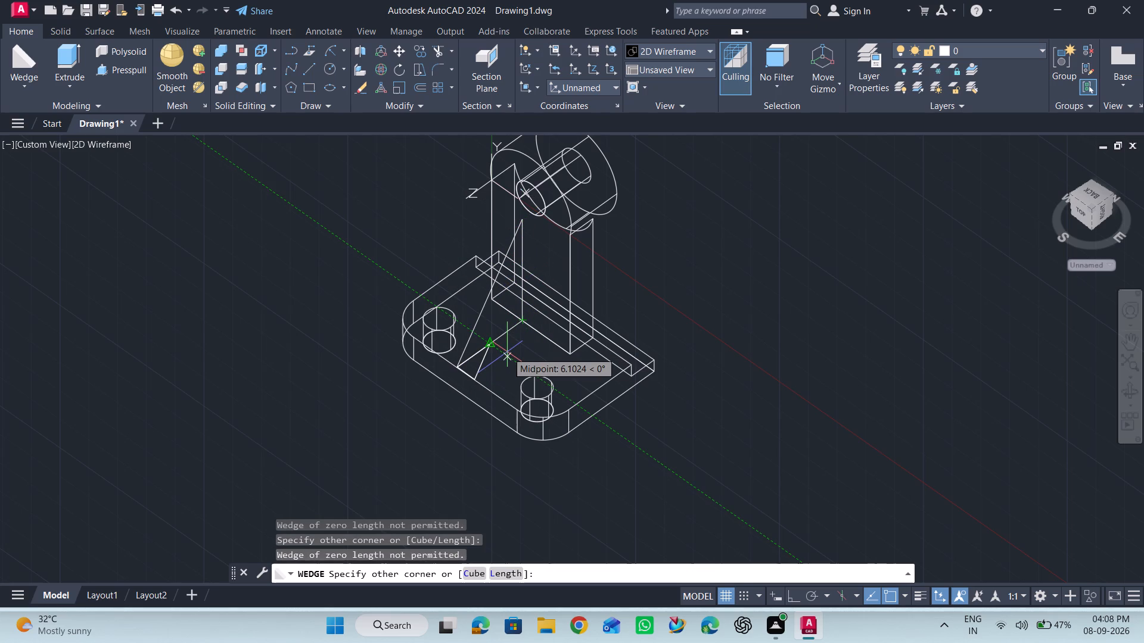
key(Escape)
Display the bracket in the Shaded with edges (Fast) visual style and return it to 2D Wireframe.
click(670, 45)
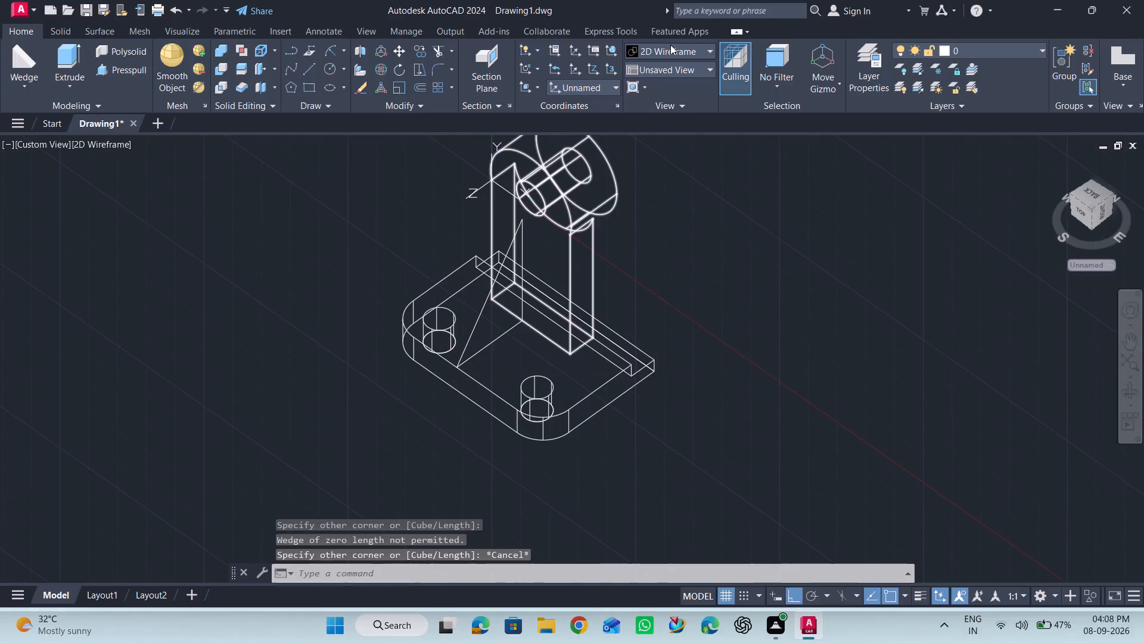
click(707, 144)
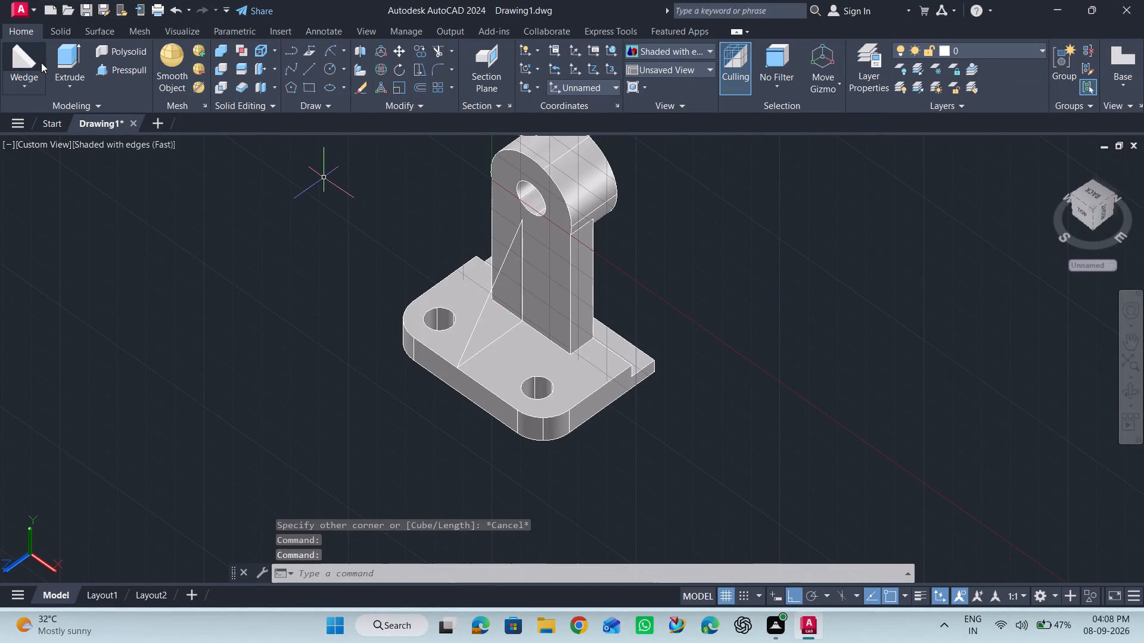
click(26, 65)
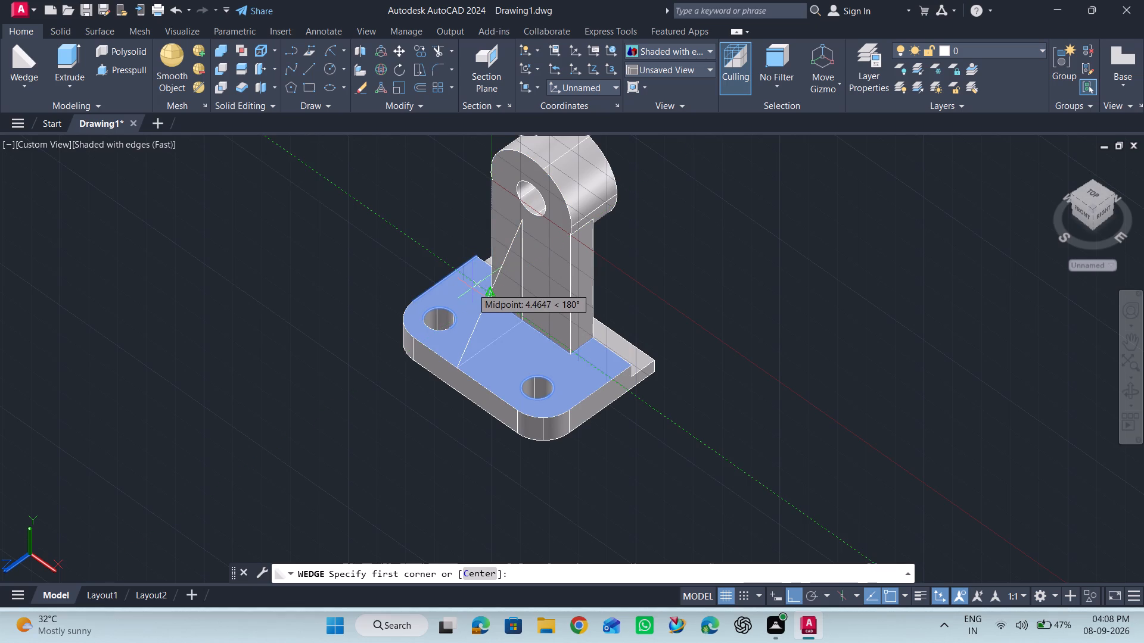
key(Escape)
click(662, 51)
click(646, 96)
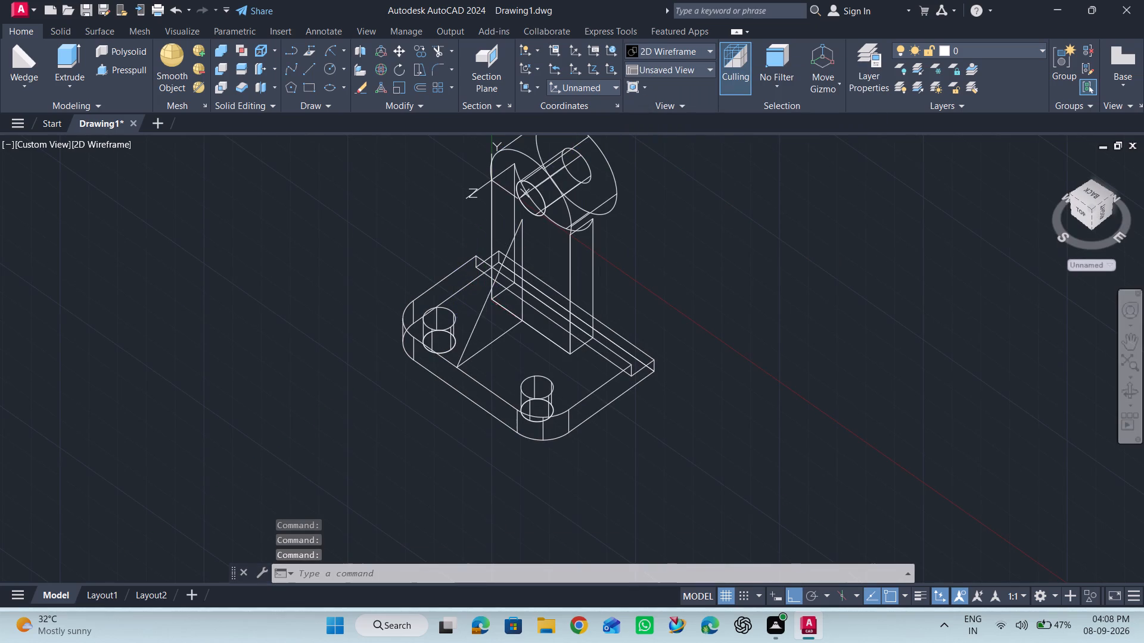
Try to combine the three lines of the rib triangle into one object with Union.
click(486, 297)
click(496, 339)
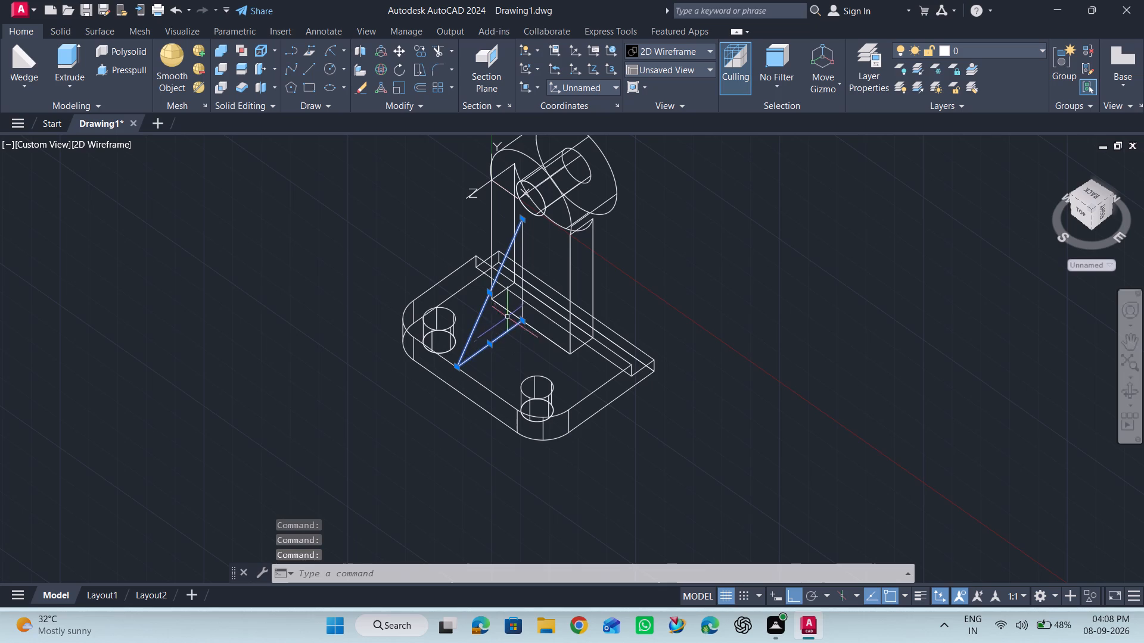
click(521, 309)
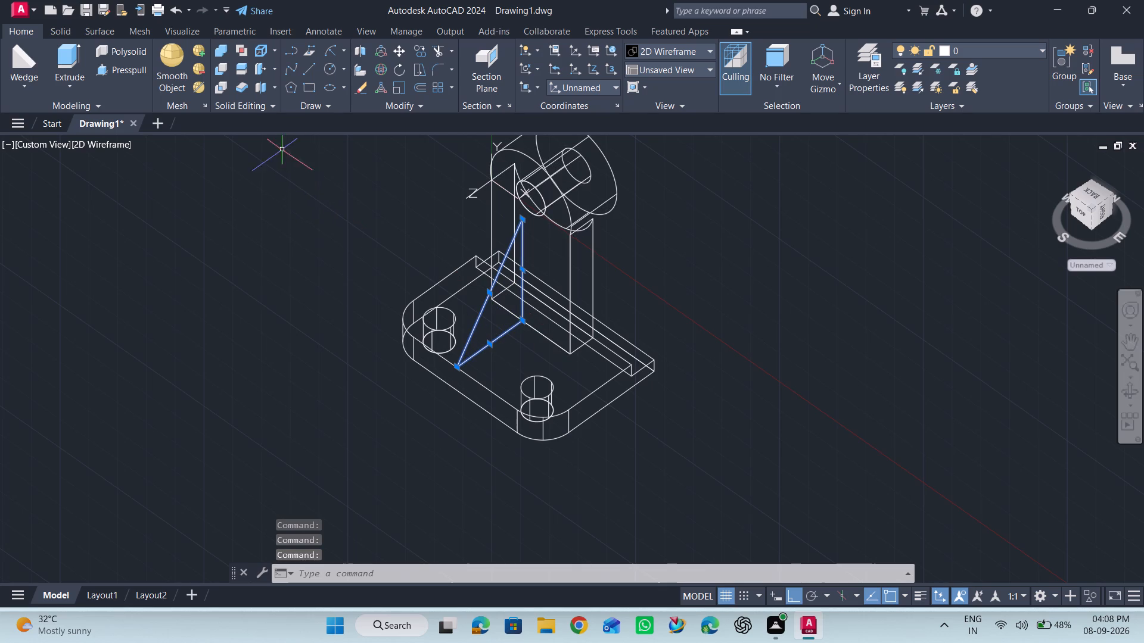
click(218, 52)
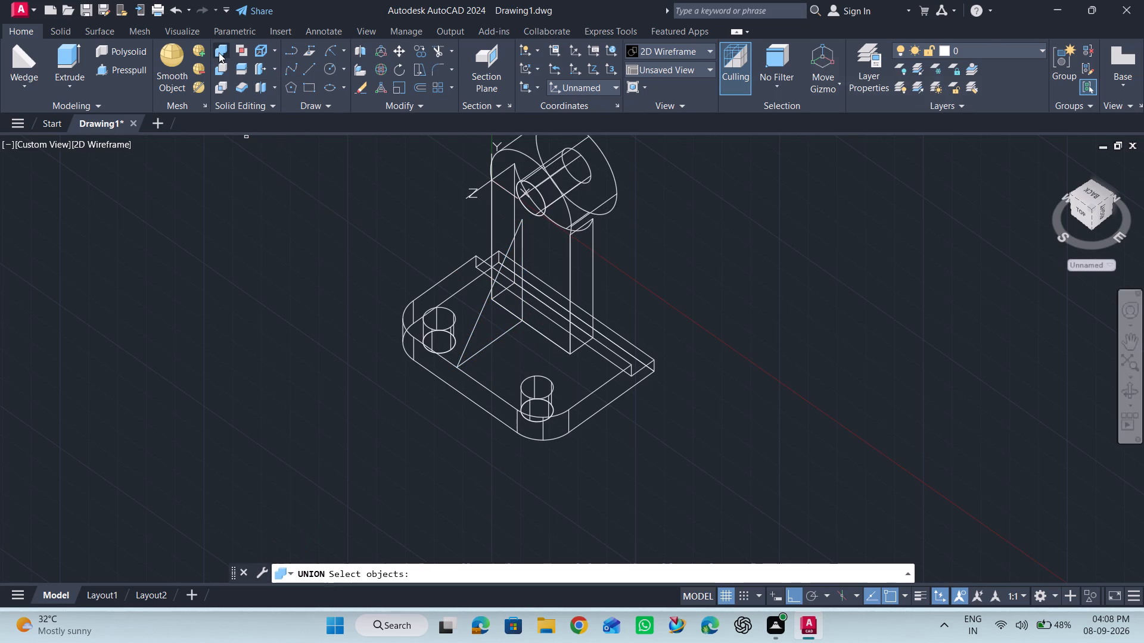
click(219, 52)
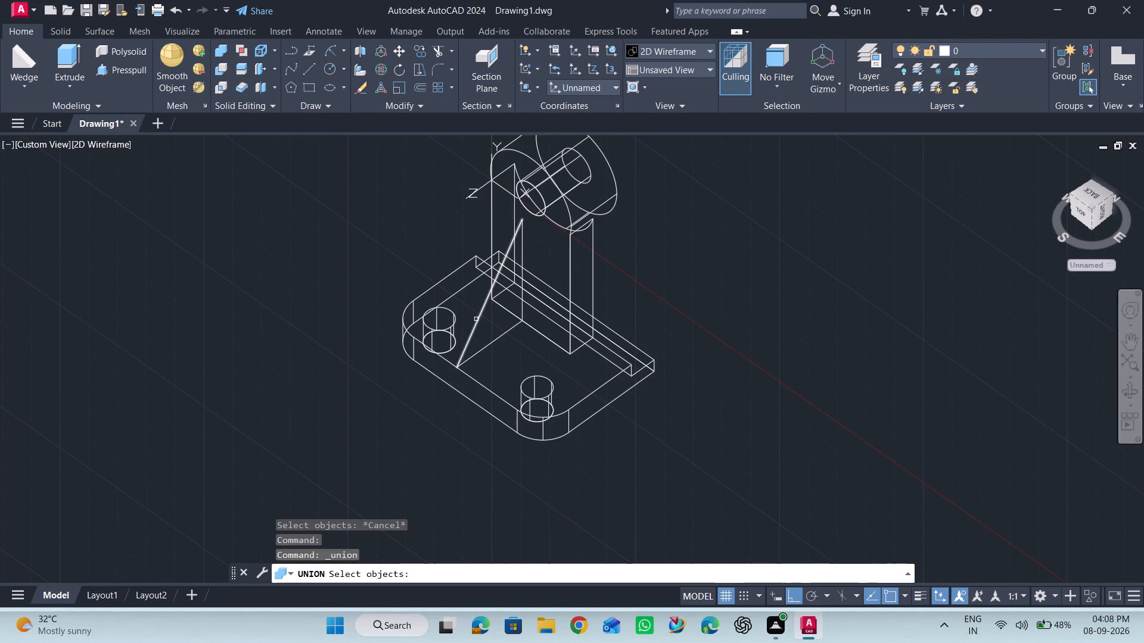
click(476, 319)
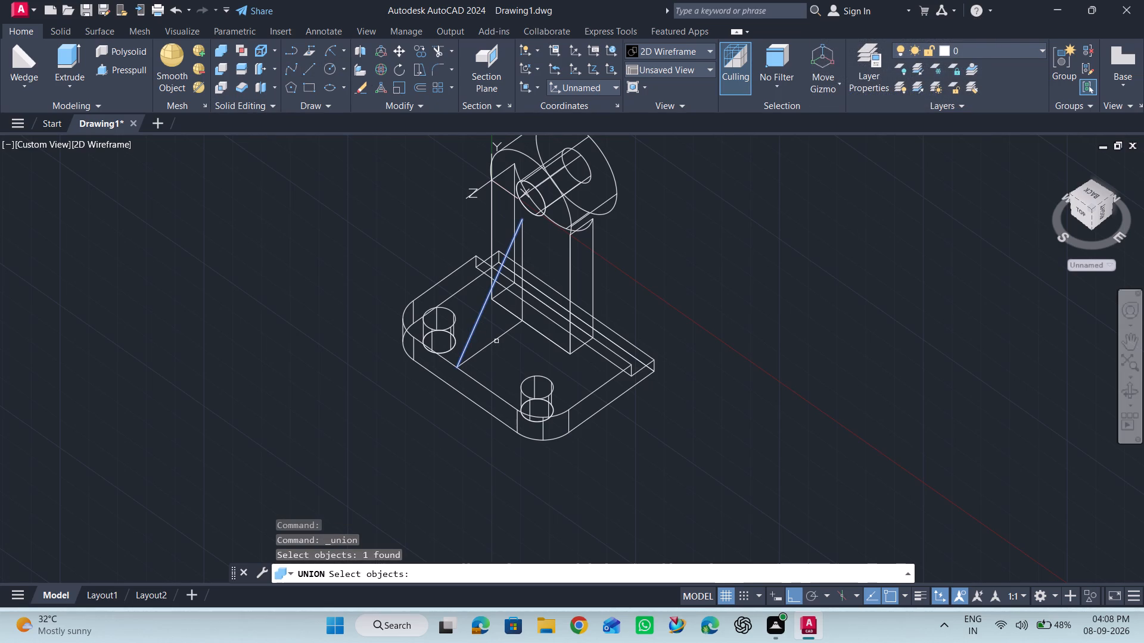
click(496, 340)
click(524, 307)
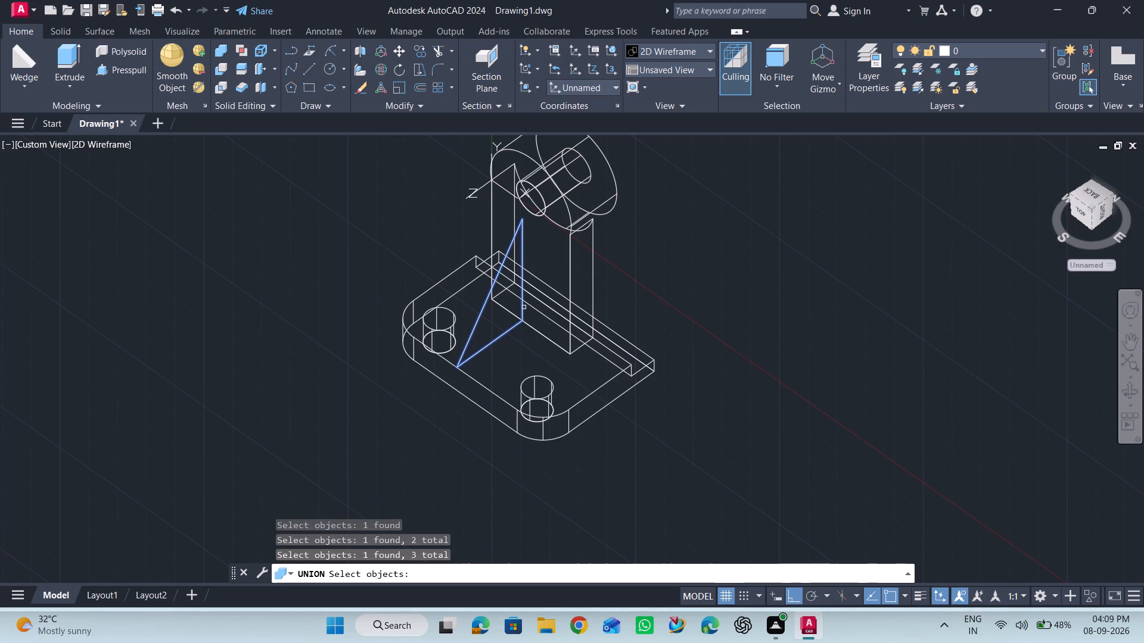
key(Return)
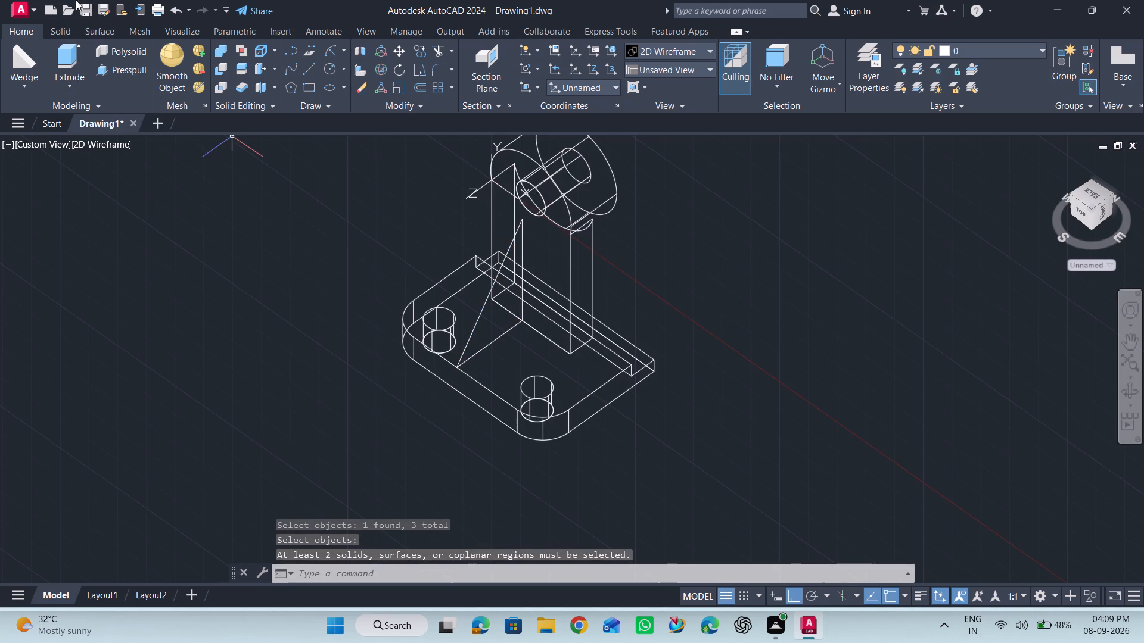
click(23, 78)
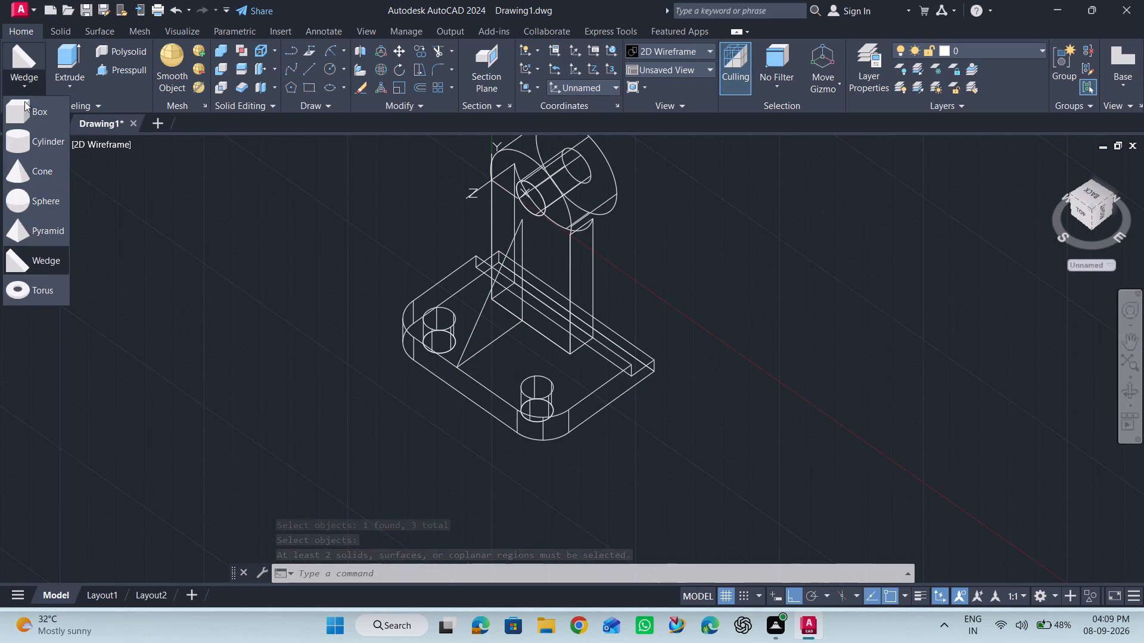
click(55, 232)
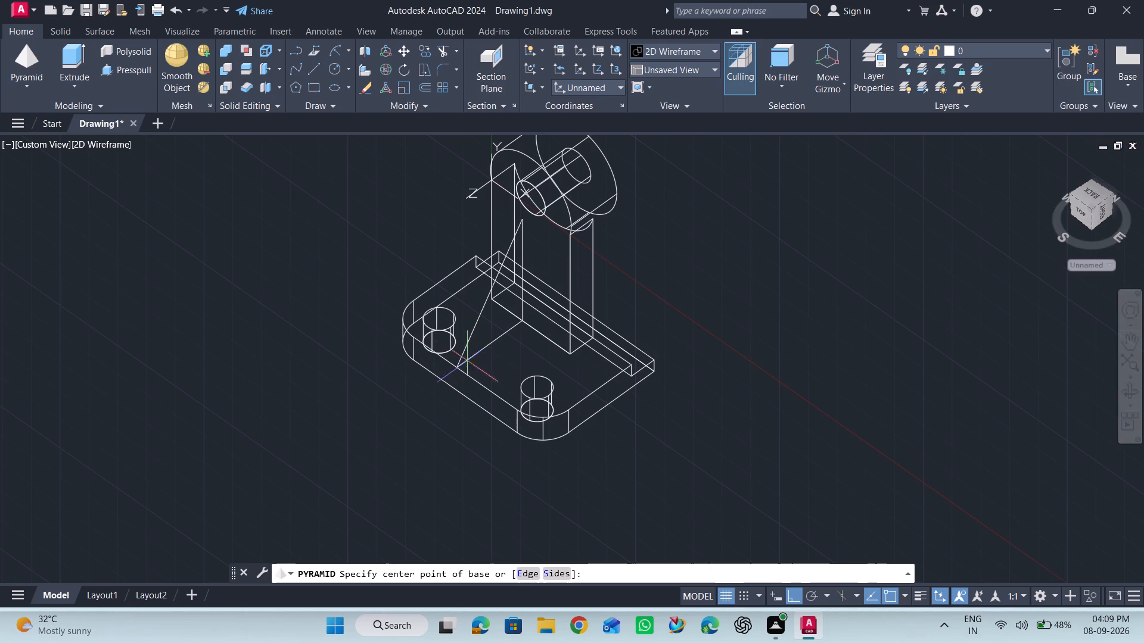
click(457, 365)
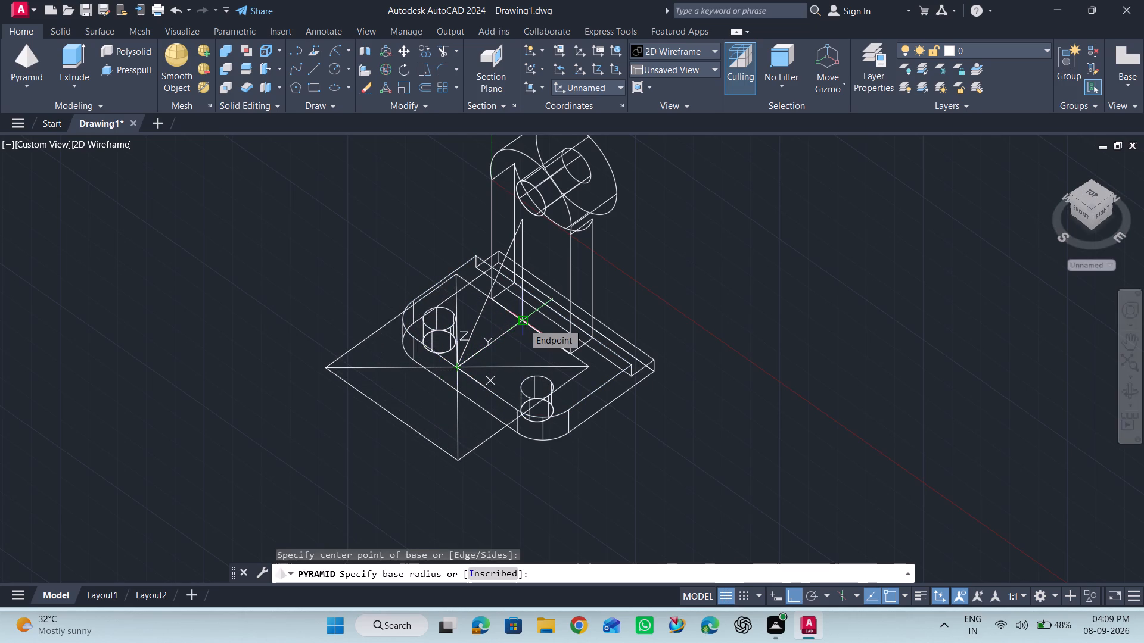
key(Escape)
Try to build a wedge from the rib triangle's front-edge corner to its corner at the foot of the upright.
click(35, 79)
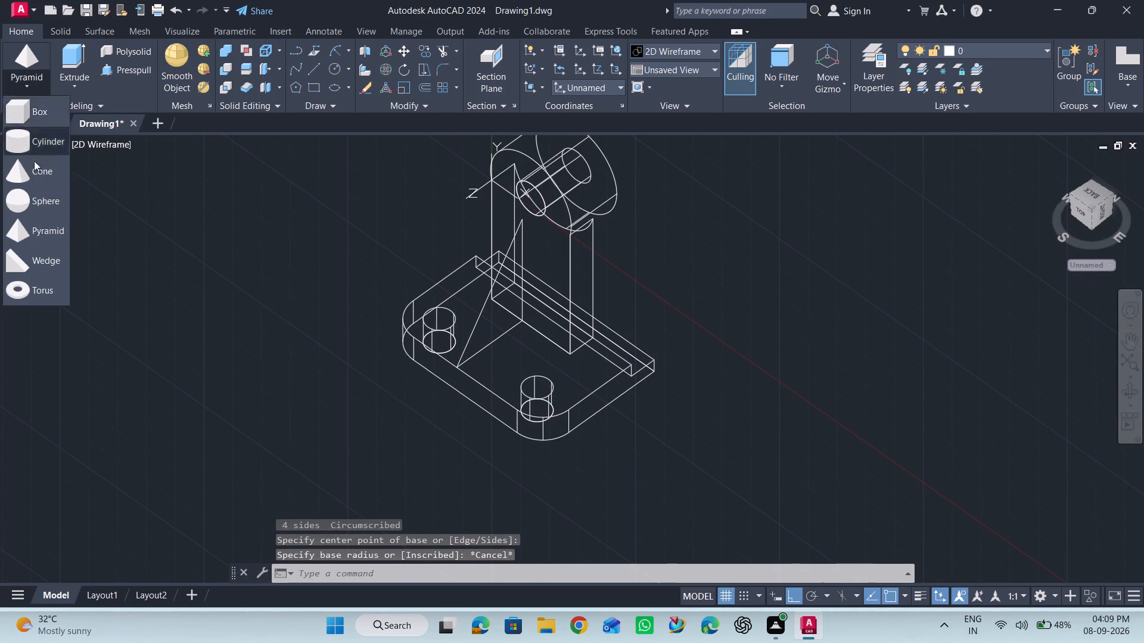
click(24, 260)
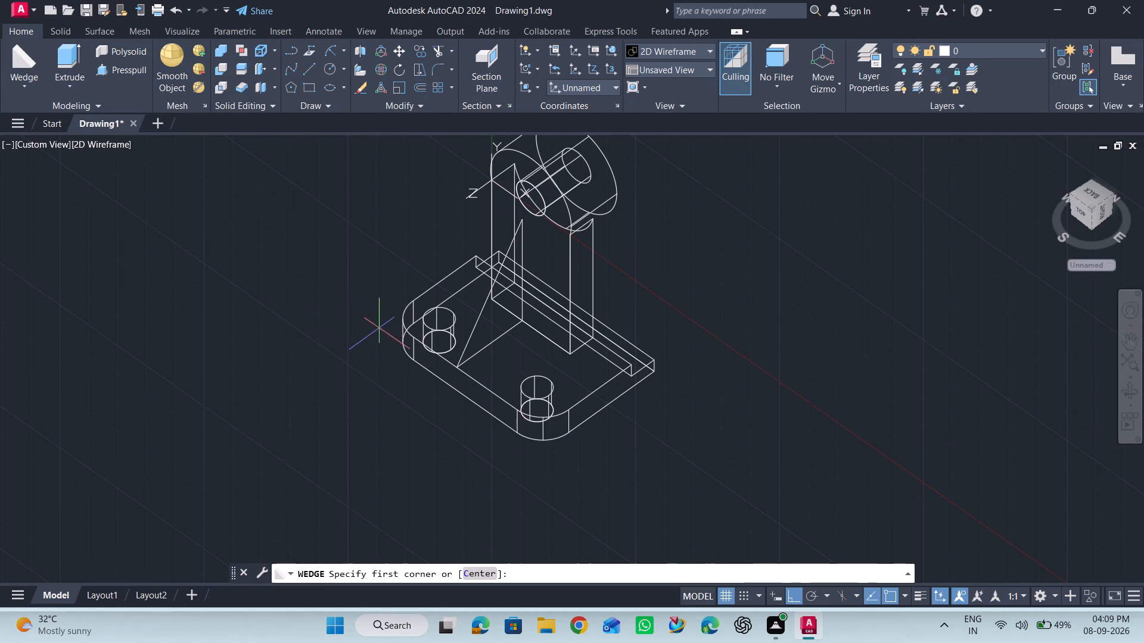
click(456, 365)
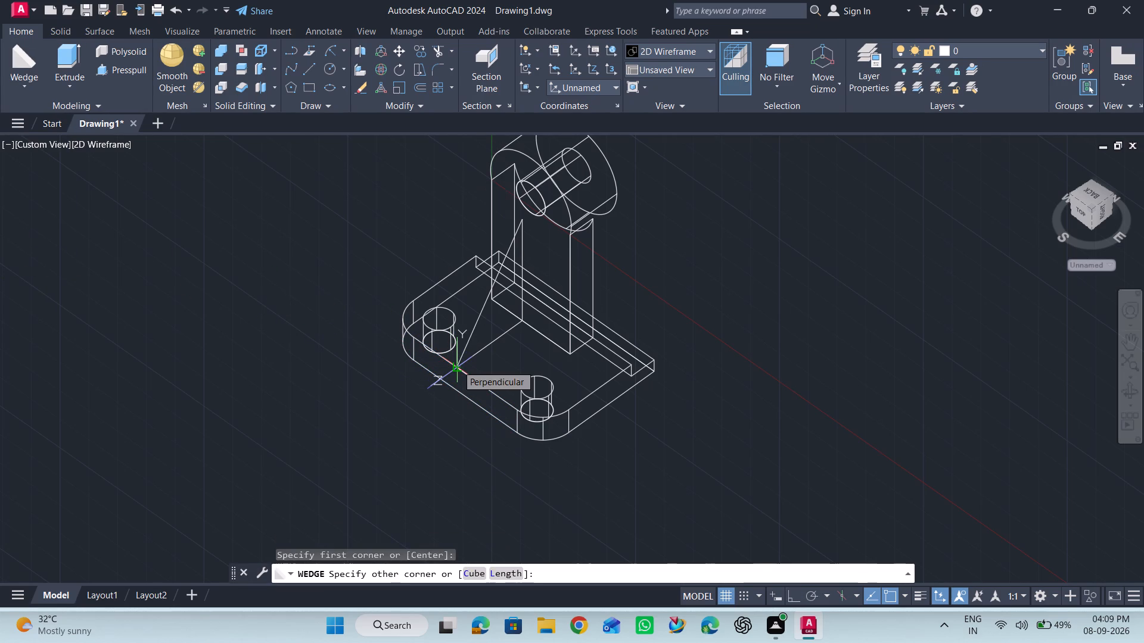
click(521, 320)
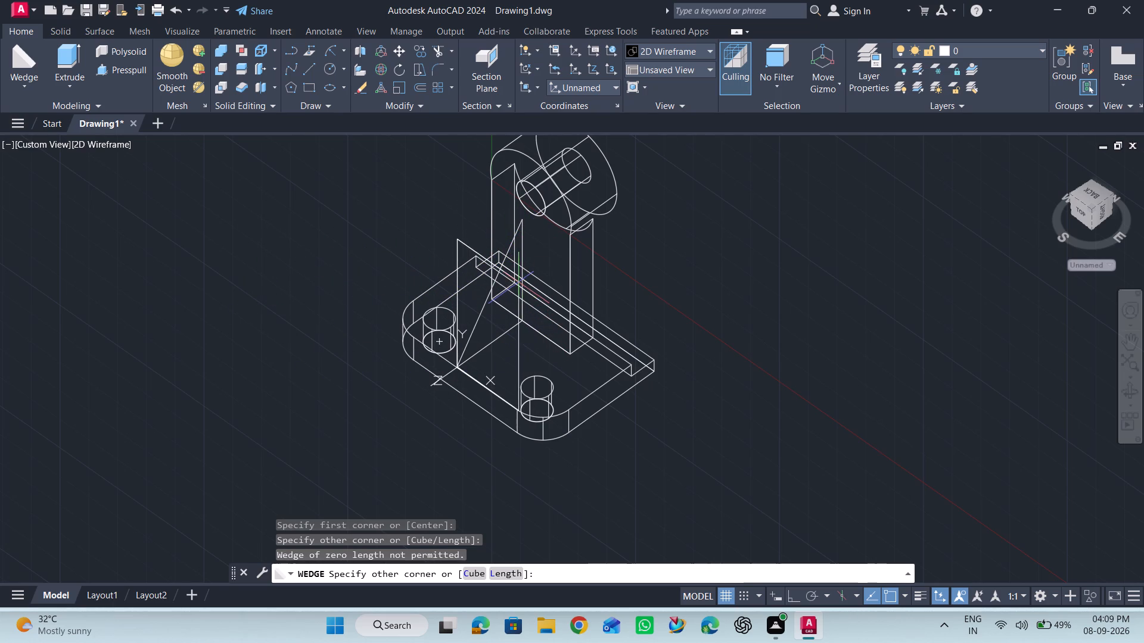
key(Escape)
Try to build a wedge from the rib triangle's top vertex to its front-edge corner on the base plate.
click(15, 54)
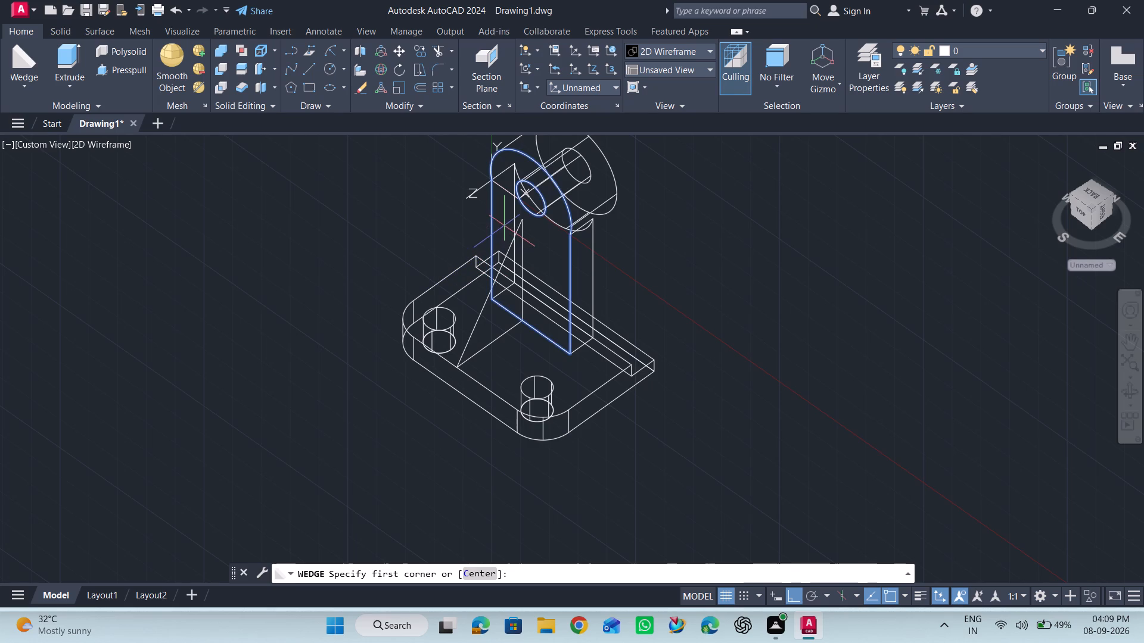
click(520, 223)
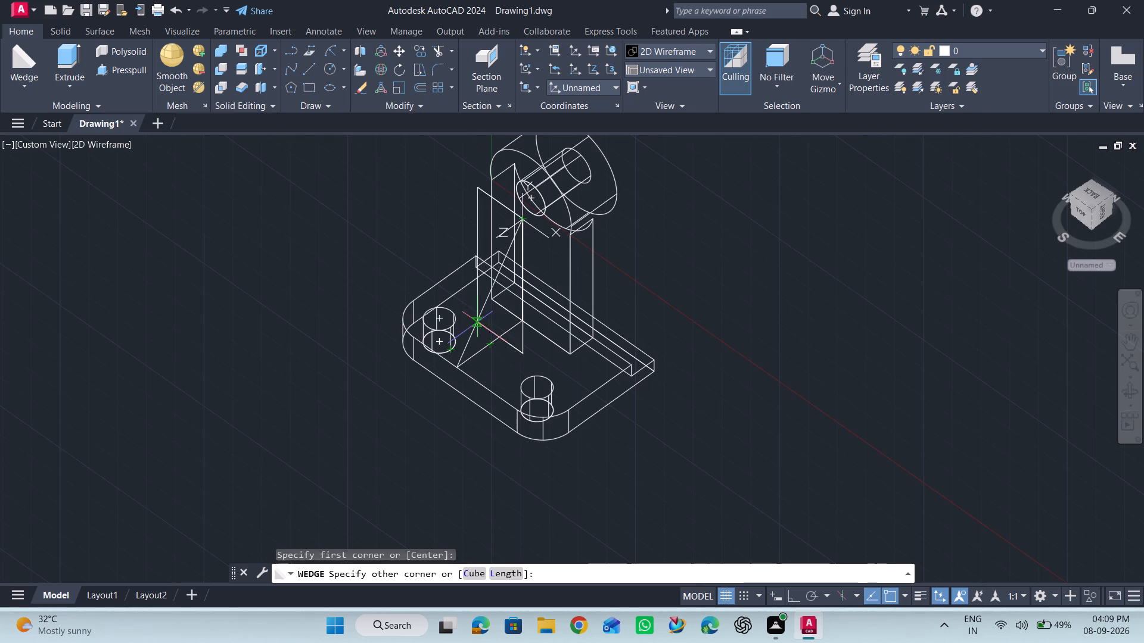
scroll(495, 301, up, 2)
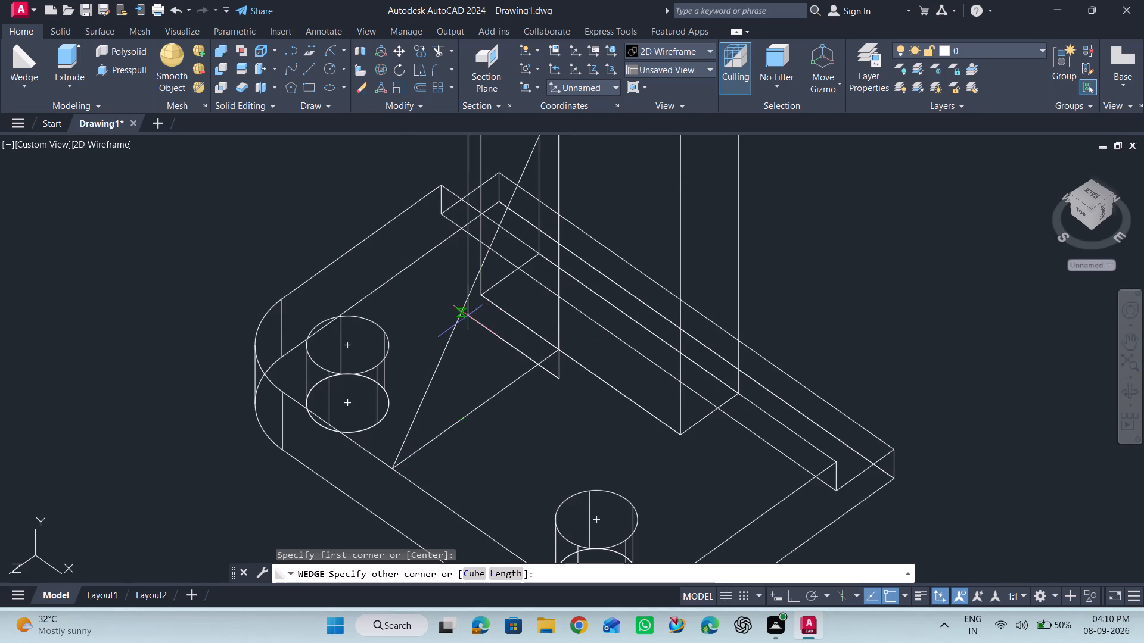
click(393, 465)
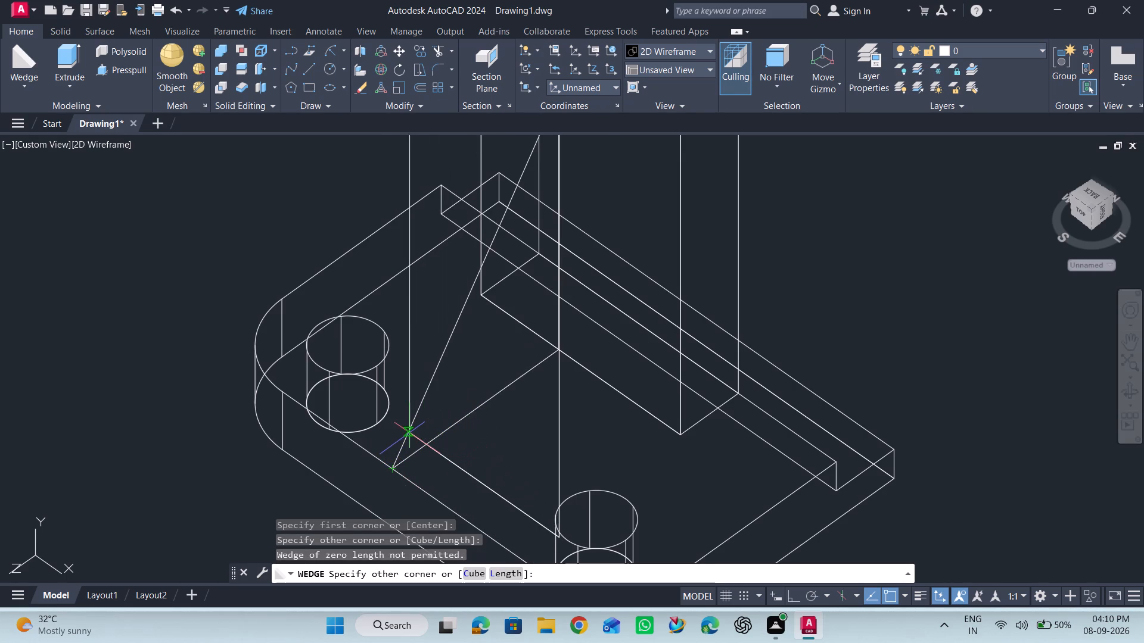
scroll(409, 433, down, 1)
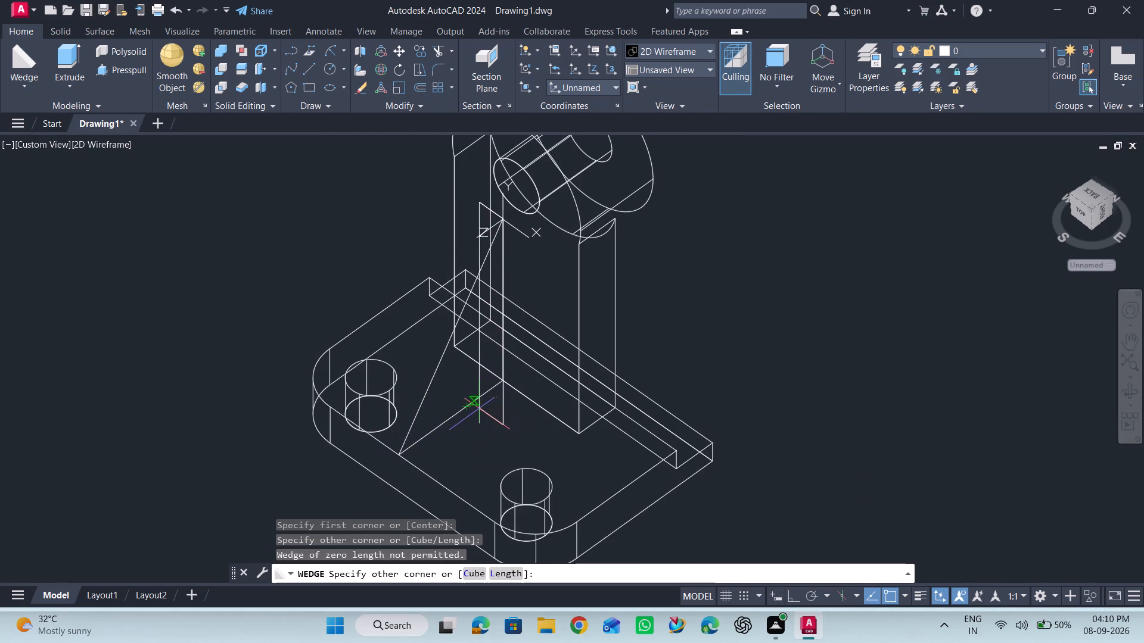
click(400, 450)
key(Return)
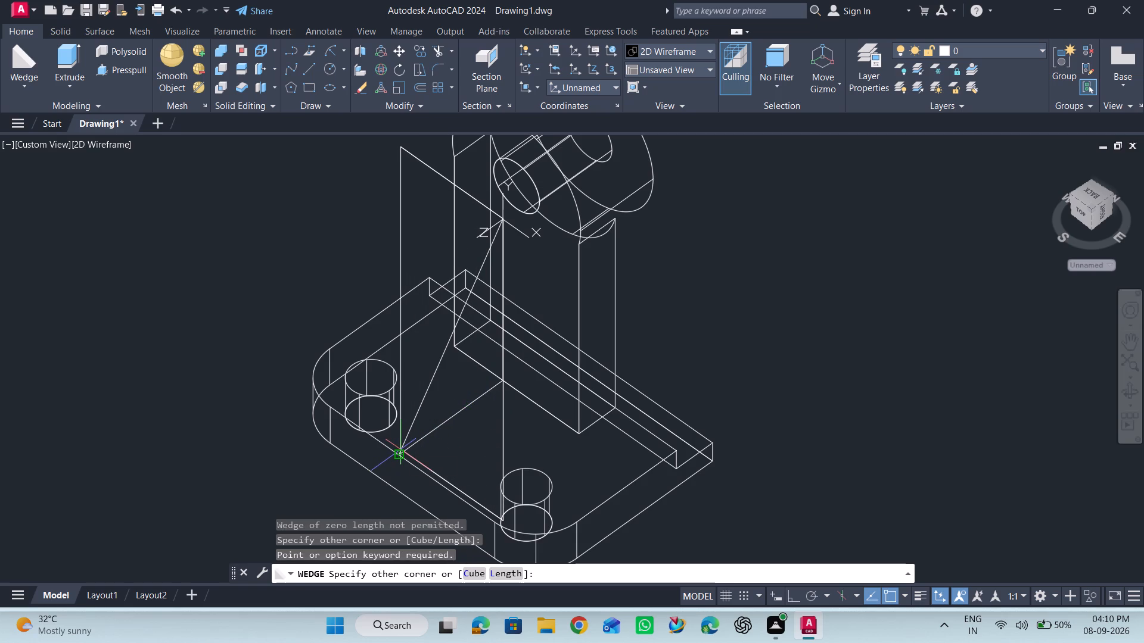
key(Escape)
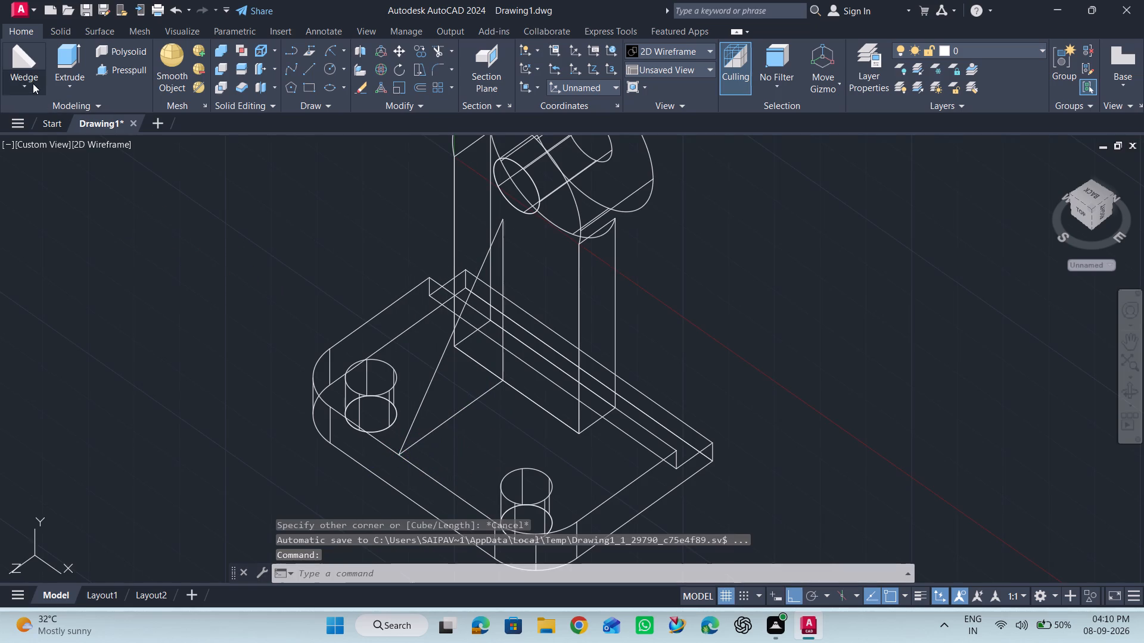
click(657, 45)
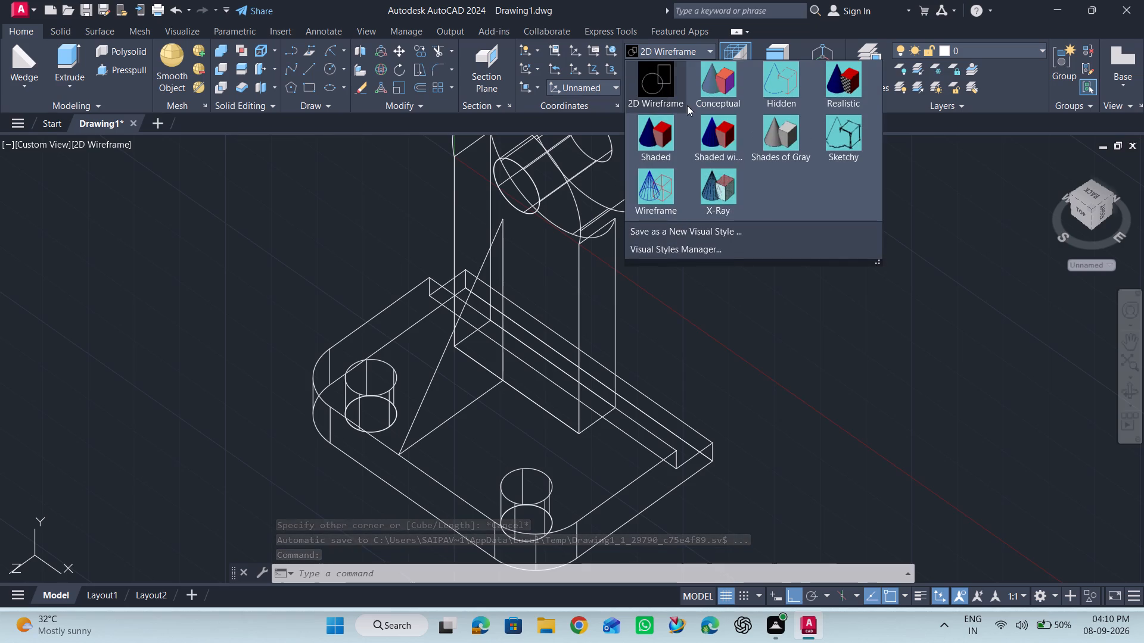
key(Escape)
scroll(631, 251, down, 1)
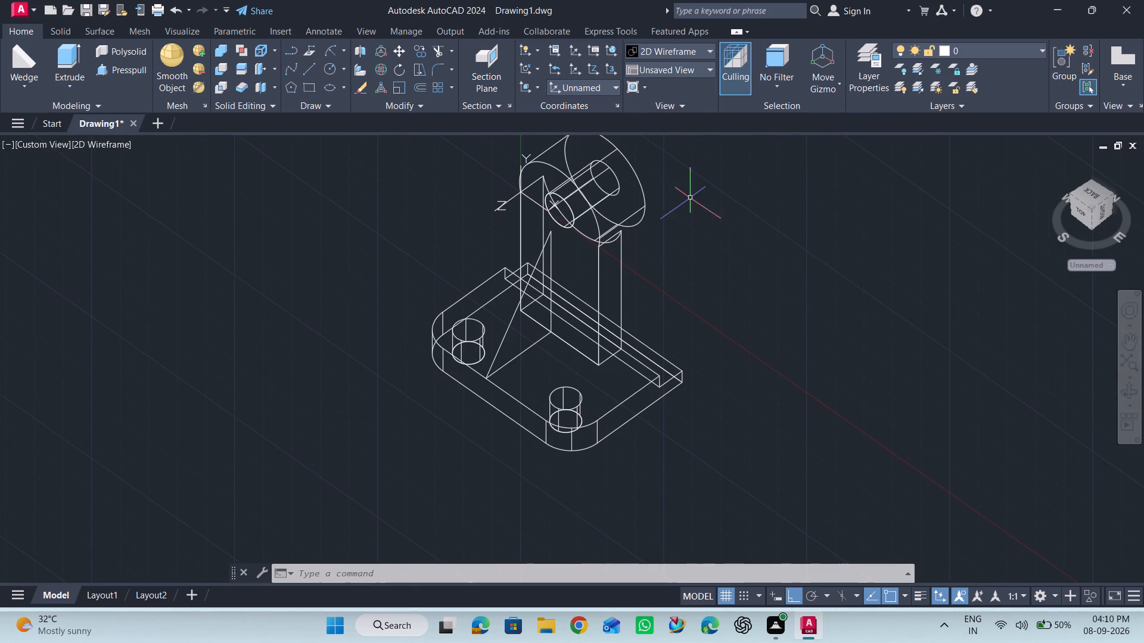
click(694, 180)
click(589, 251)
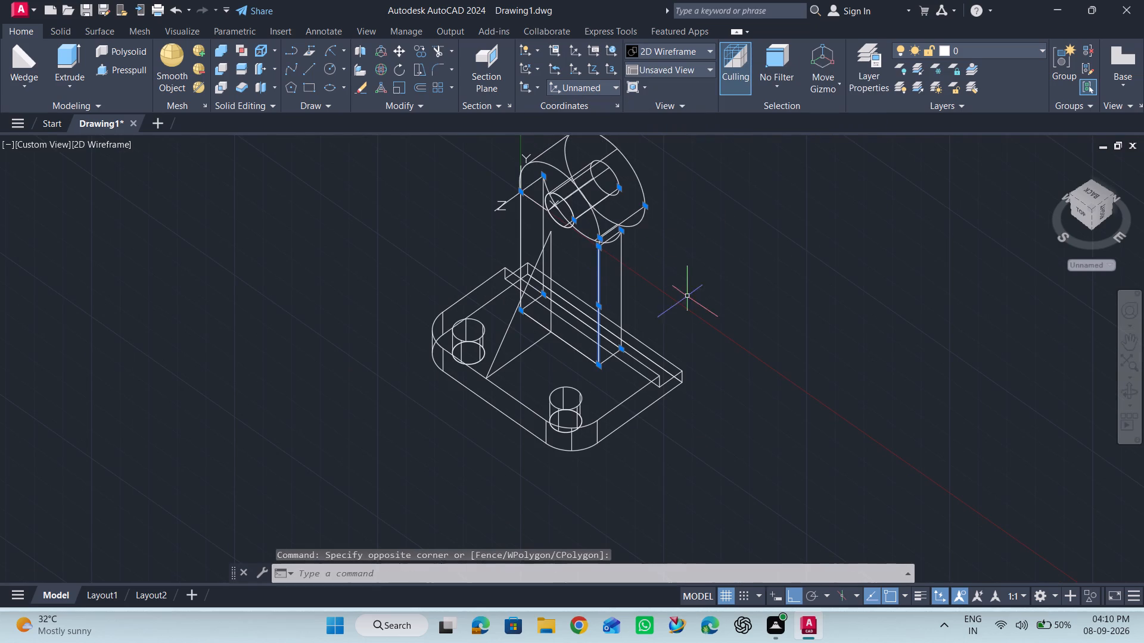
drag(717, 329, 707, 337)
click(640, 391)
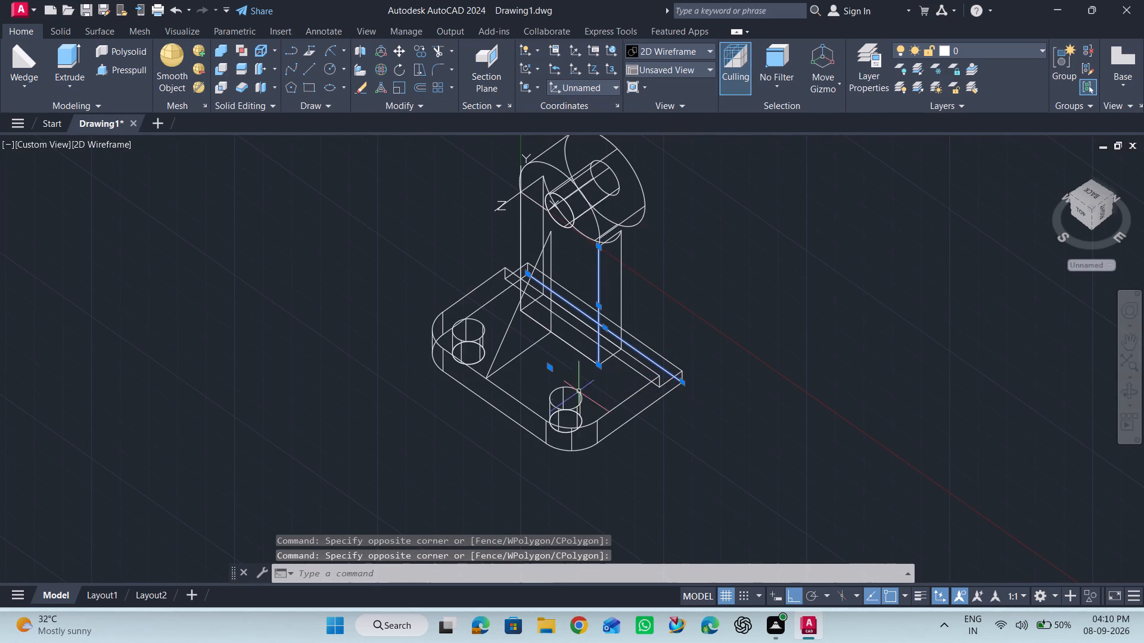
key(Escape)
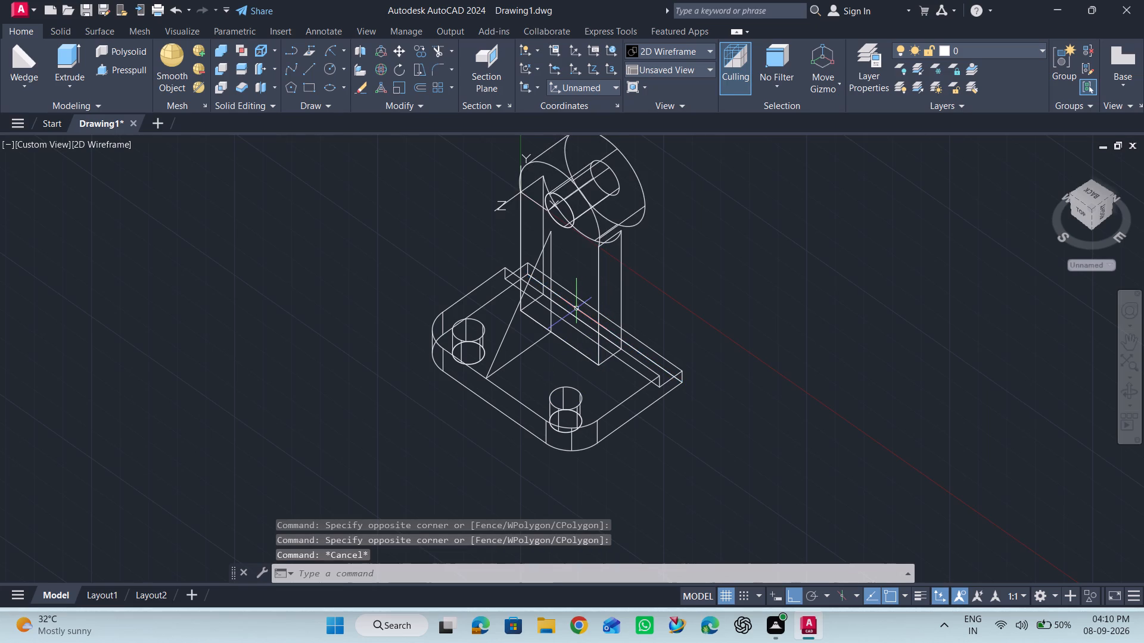
Union the upright with its boss and the base plate into one solid.
drag(700, 154, 693, 151)
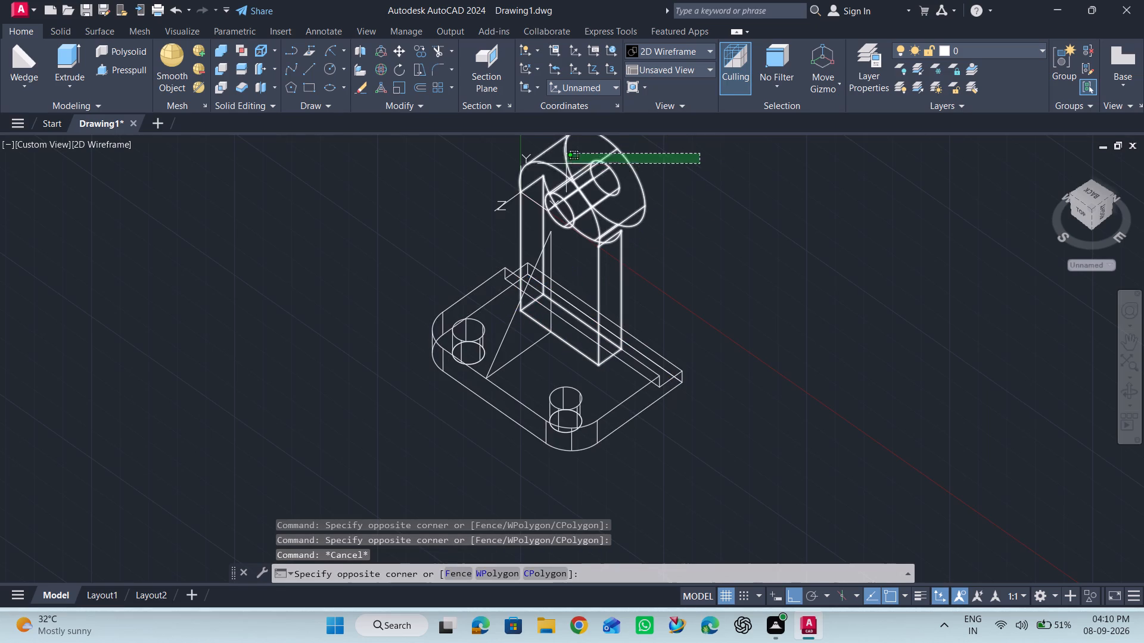
click(486, 188)
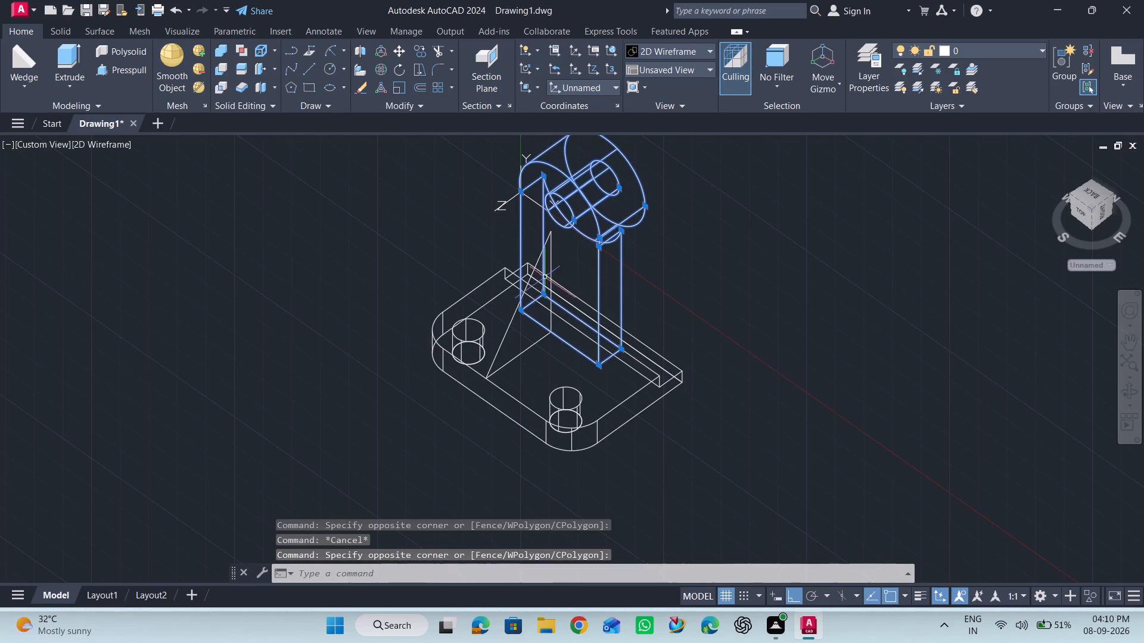
click(695, 364)
click(610, 410)
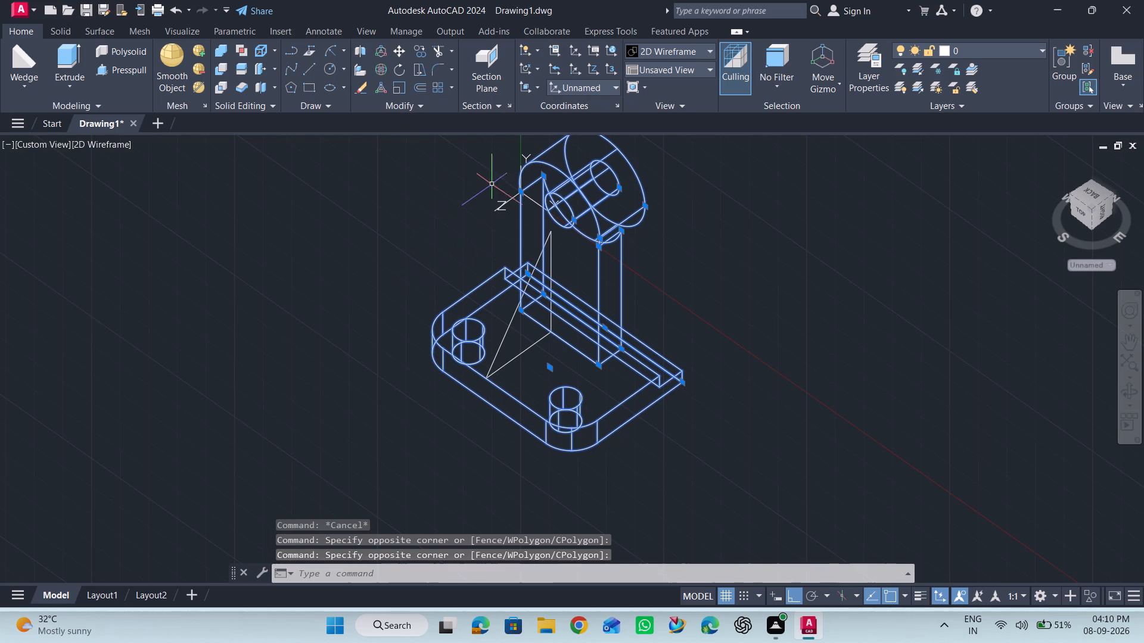
scroll(534, 202, up, 2)
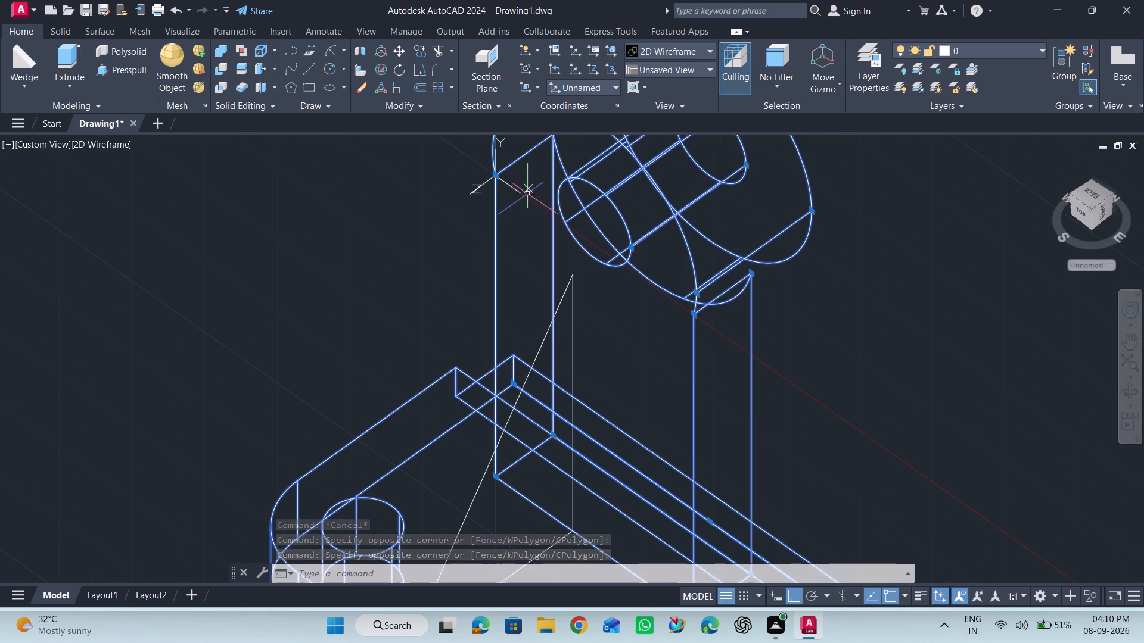
scroll(444, 255, down, 2)
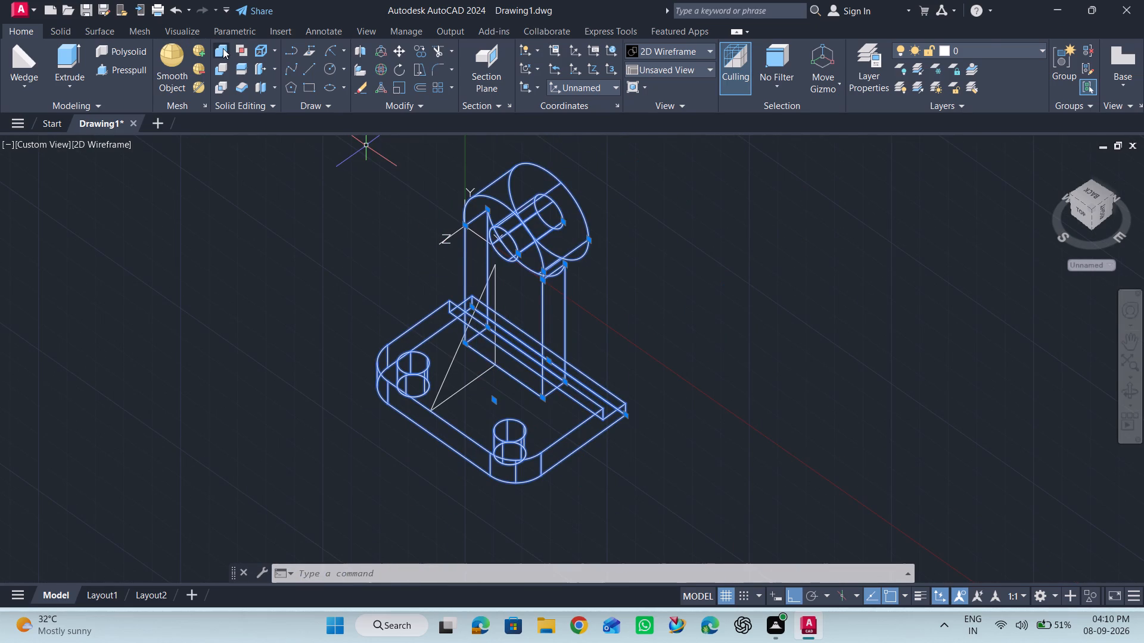
click(223, 48)
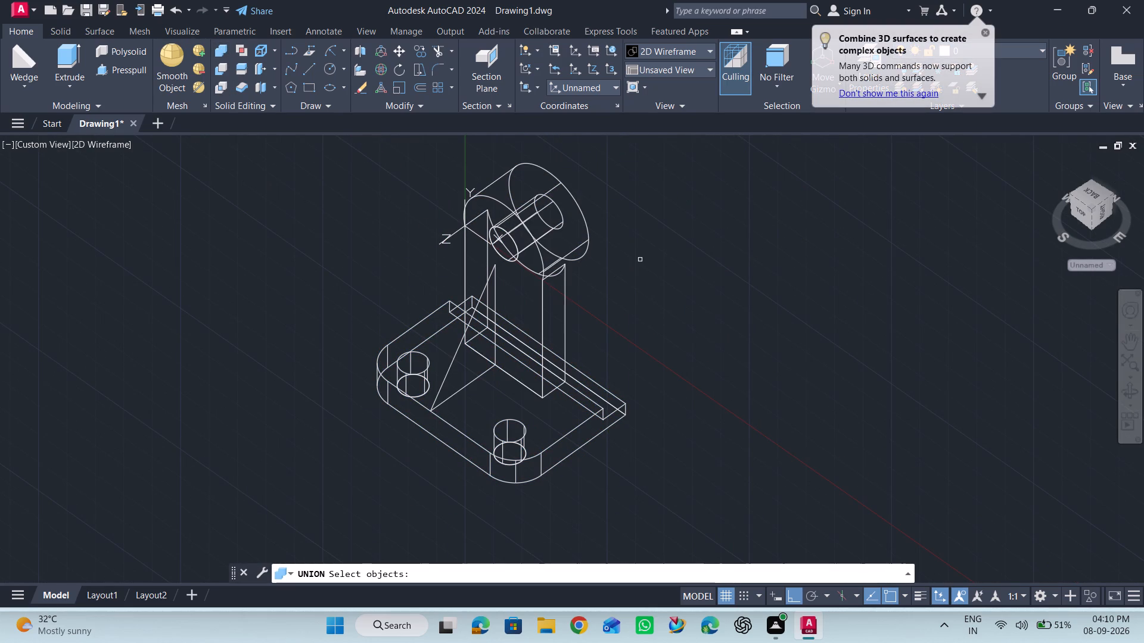
click(621, 233)
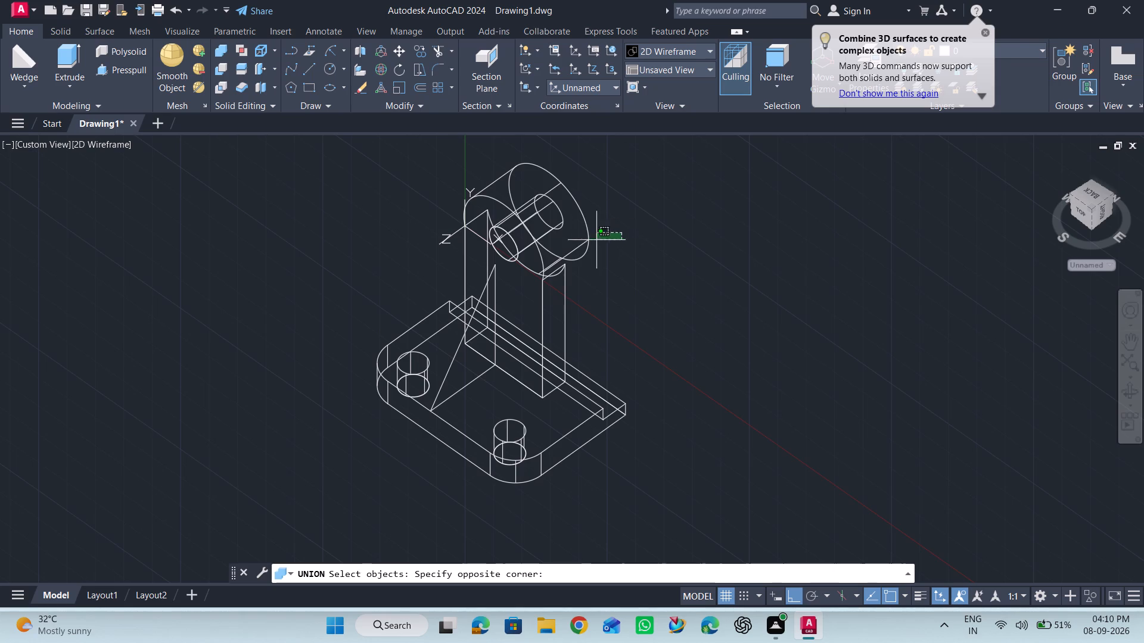
click(523, 291)
drag(645, 363, 634, 388)
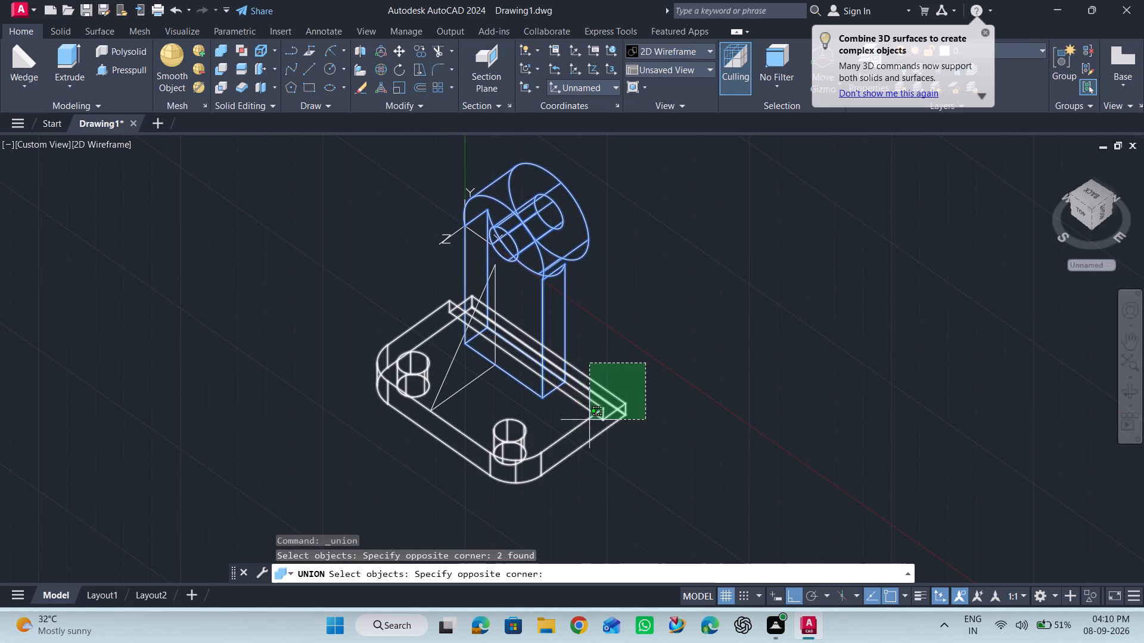
click(554, 467)
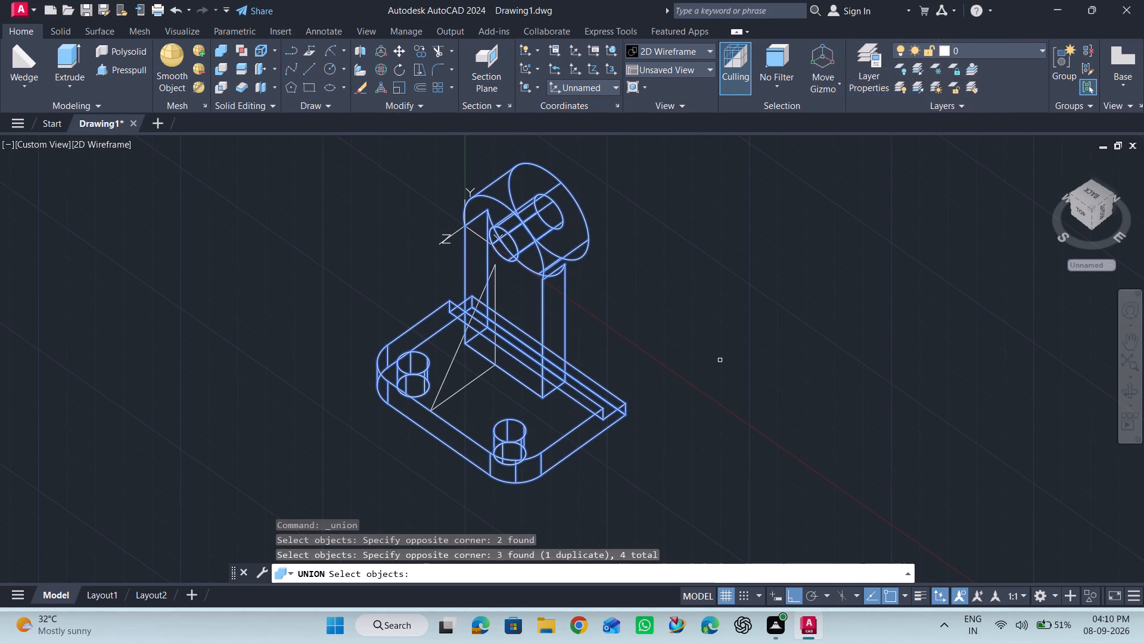
key(Return)
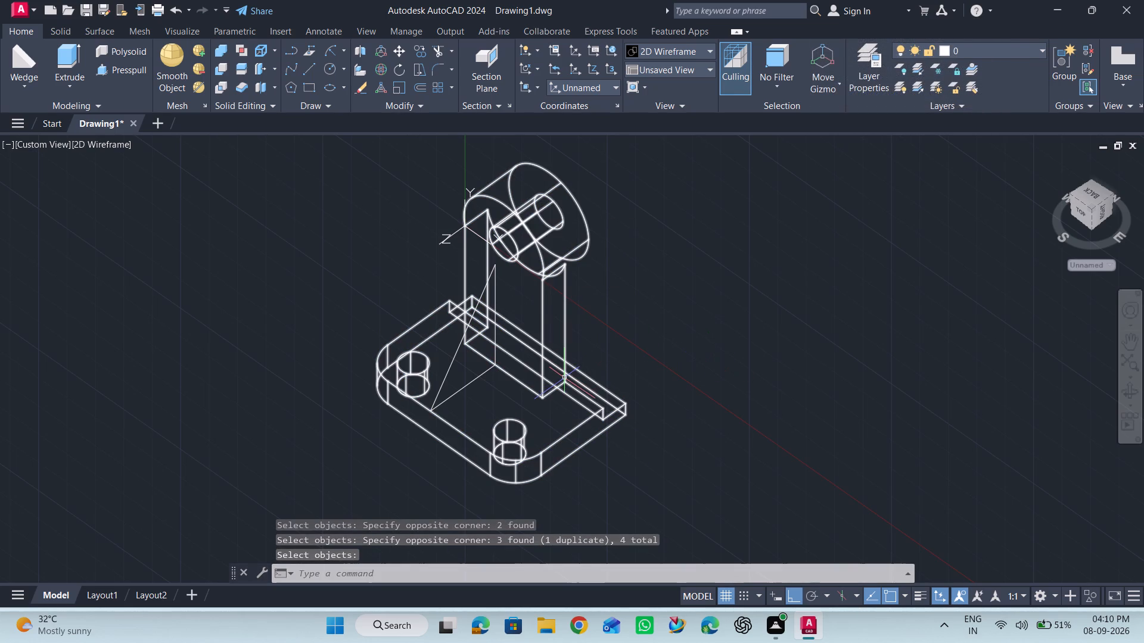
Hide the united bracket solid so only the loose construction geometry is displayed.
click(563, 379)
right_click(673, 297)
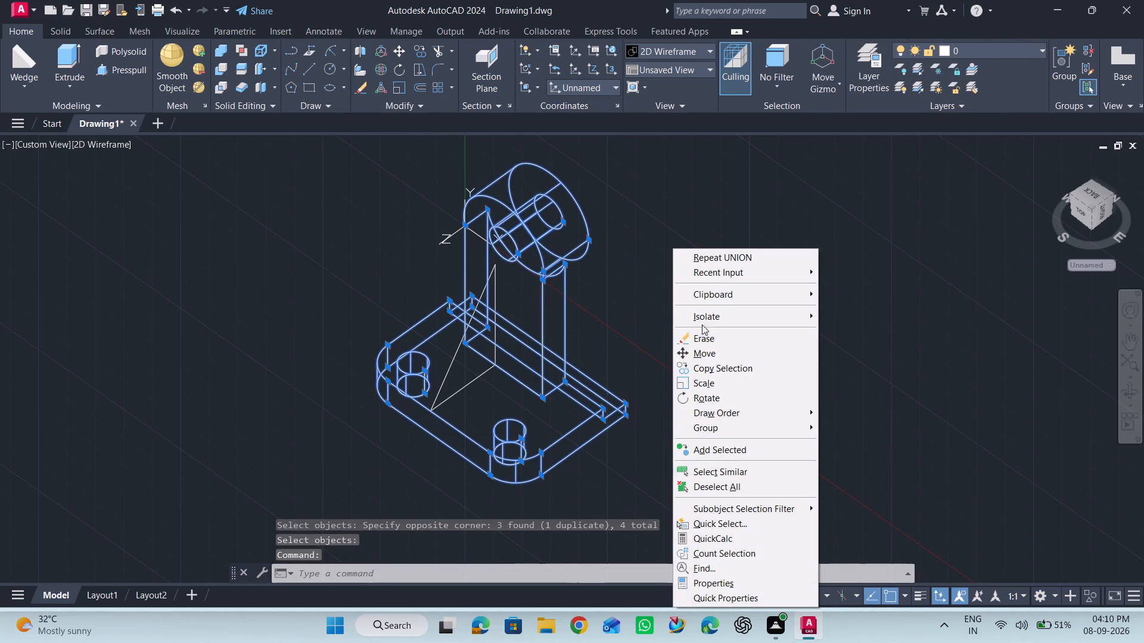
click(702, 321)
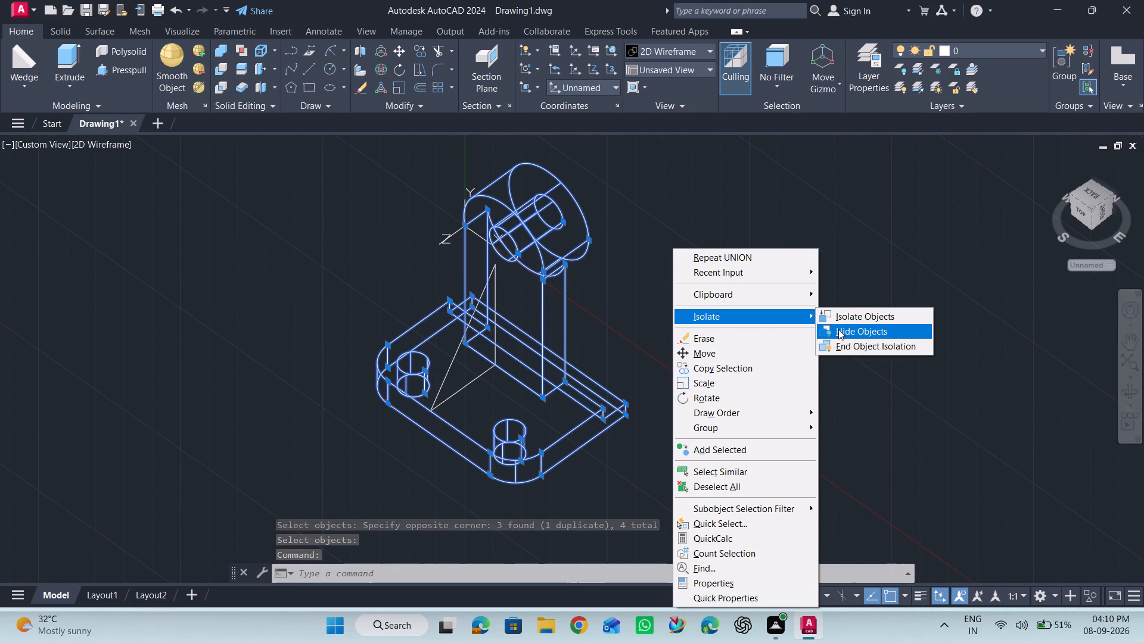
click(838, 329)
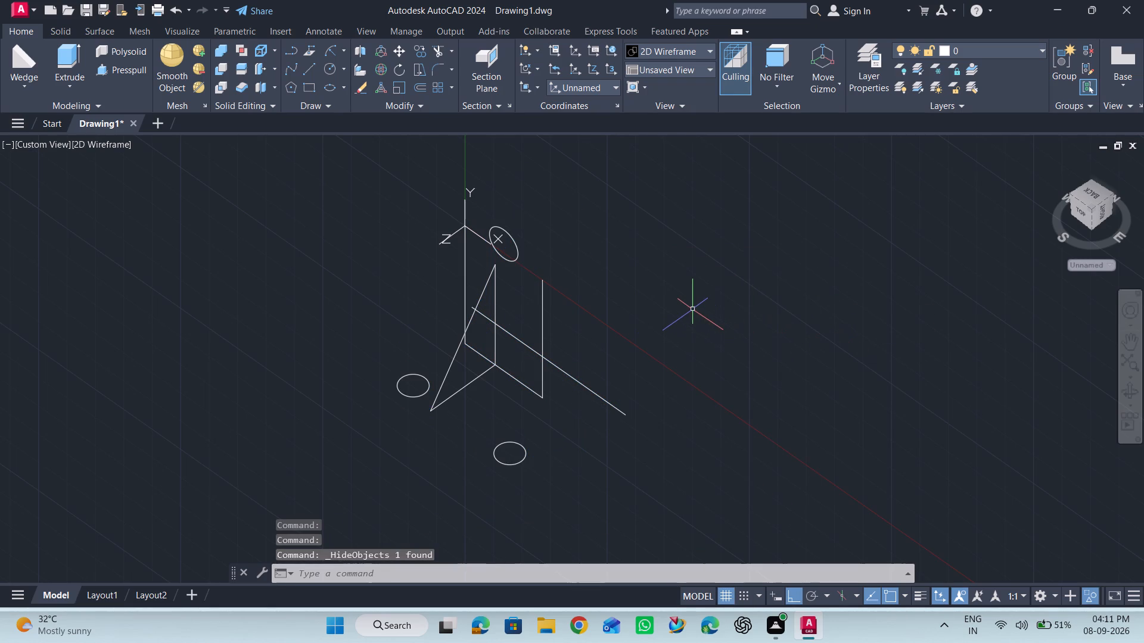
key(Escape)
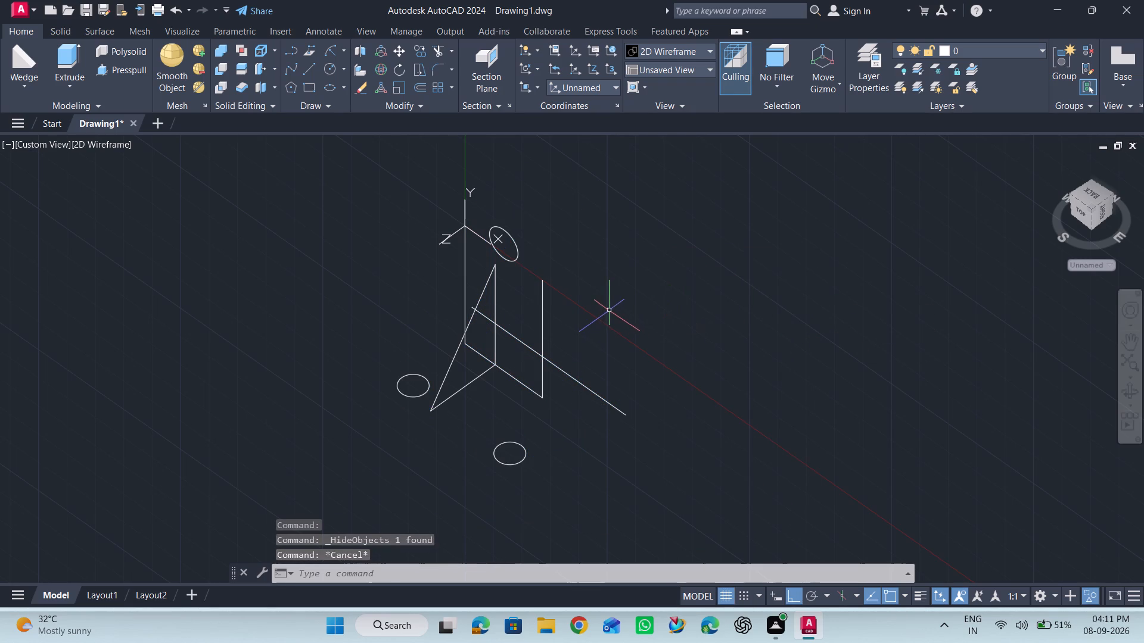
Erase the upright's three leftover outline lines, the base plate's long leftover line and the boss hole's circle, keeping the rib triangle.
click(609, 310)
click(522, 368)
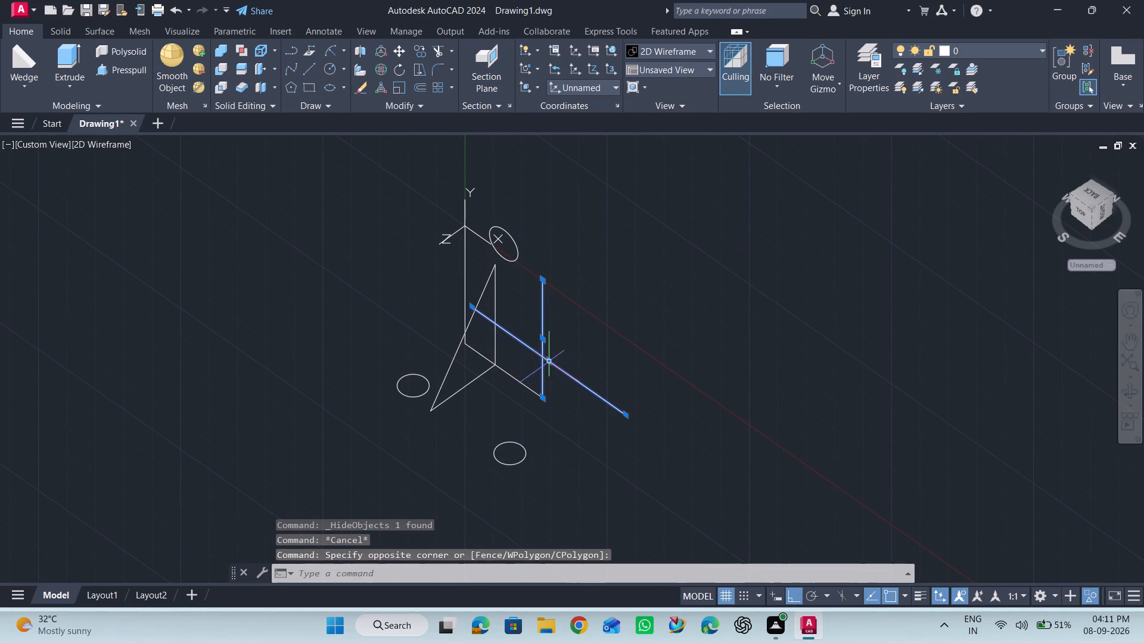
key(Delete)
click(524, 387)
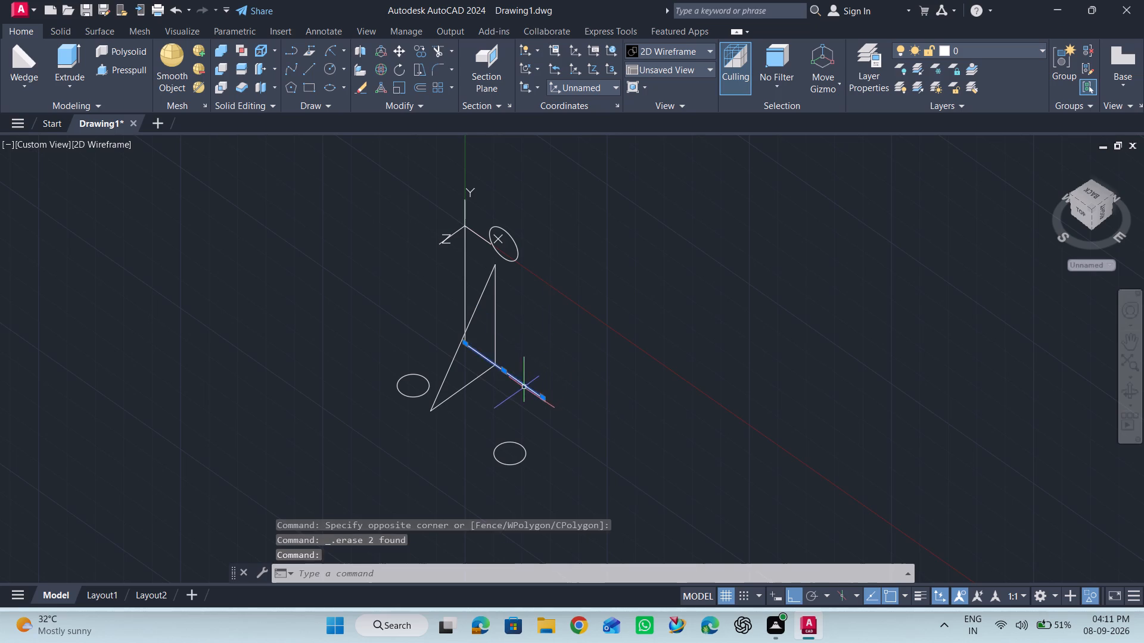
key(Delete)
click(467, 276)
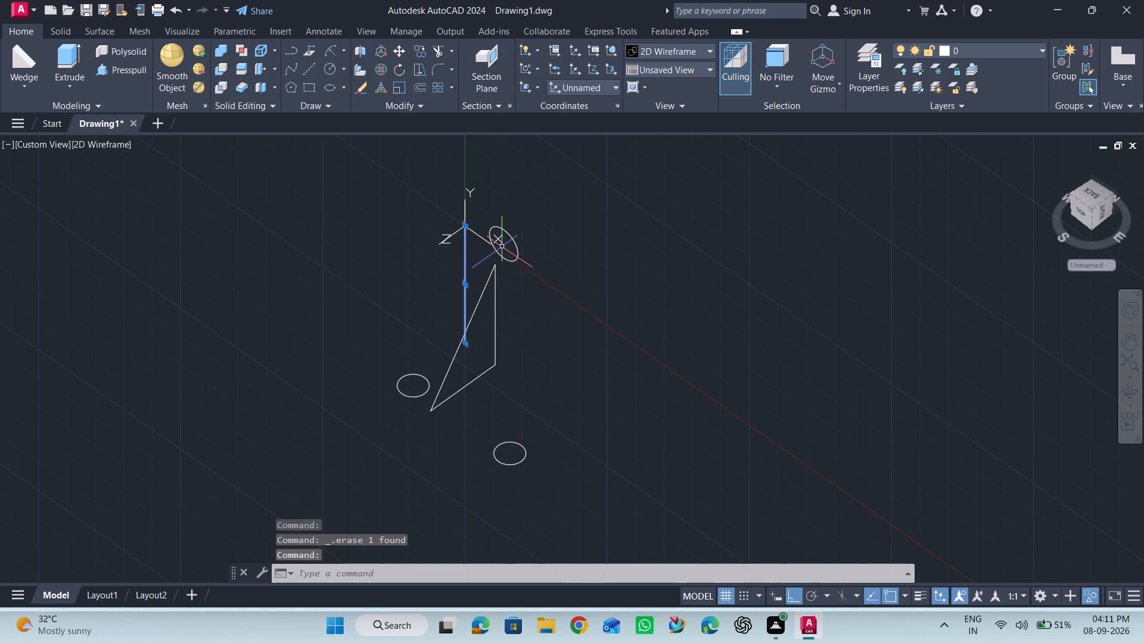
key(Delete)
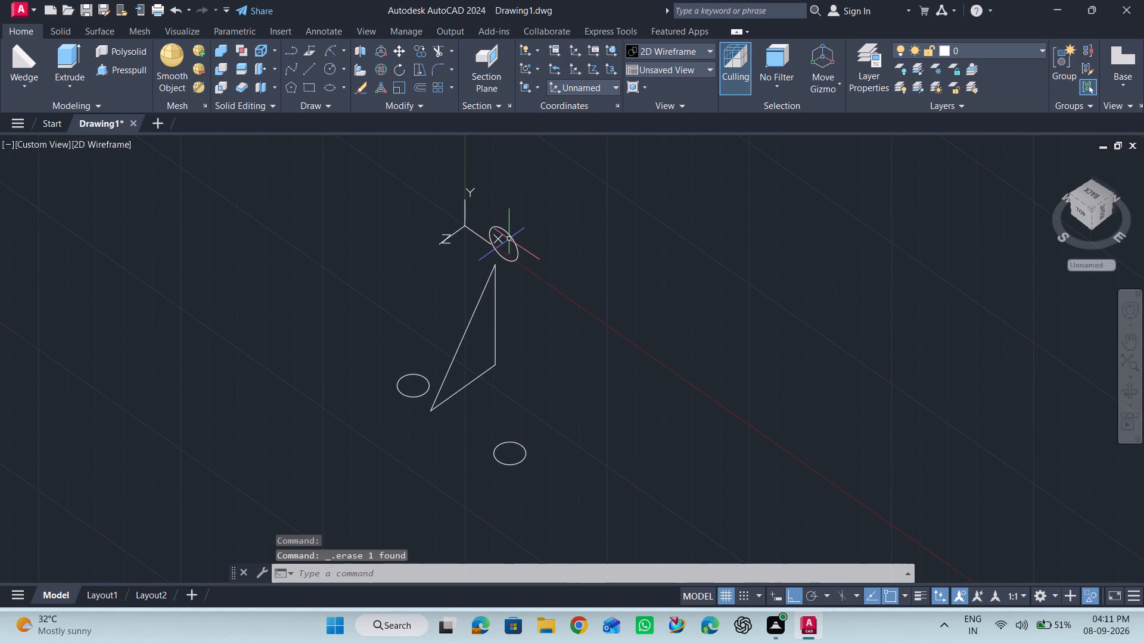
click(509, 239)
key(Delete)
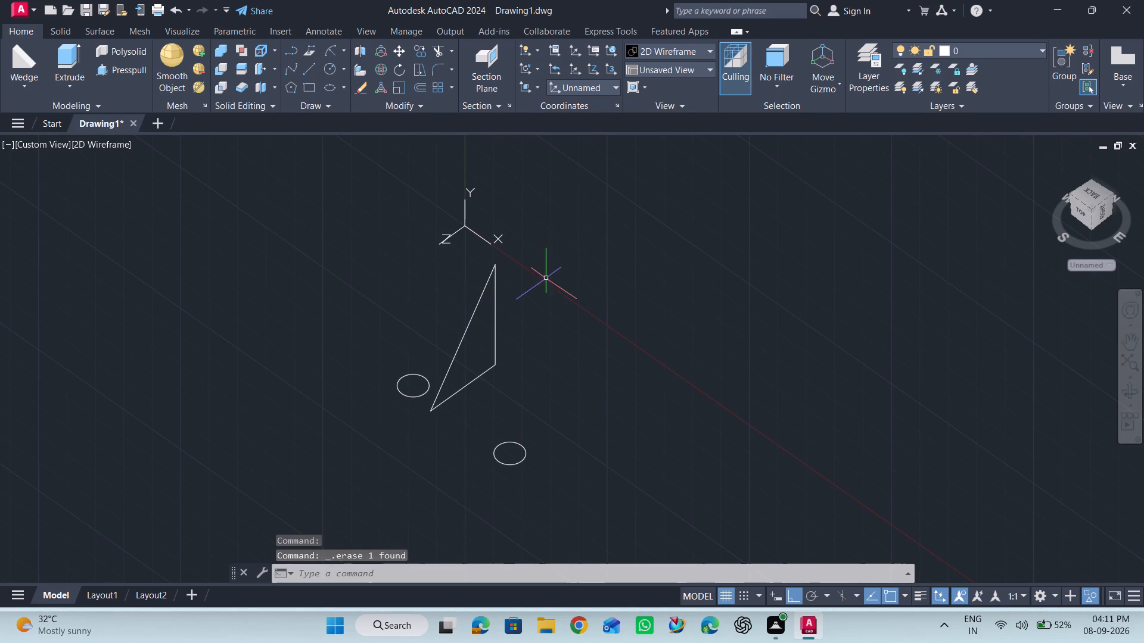
End the object isolation to bring back the hidden bracket solid.
right_click(546, 278)
click(579, 345)
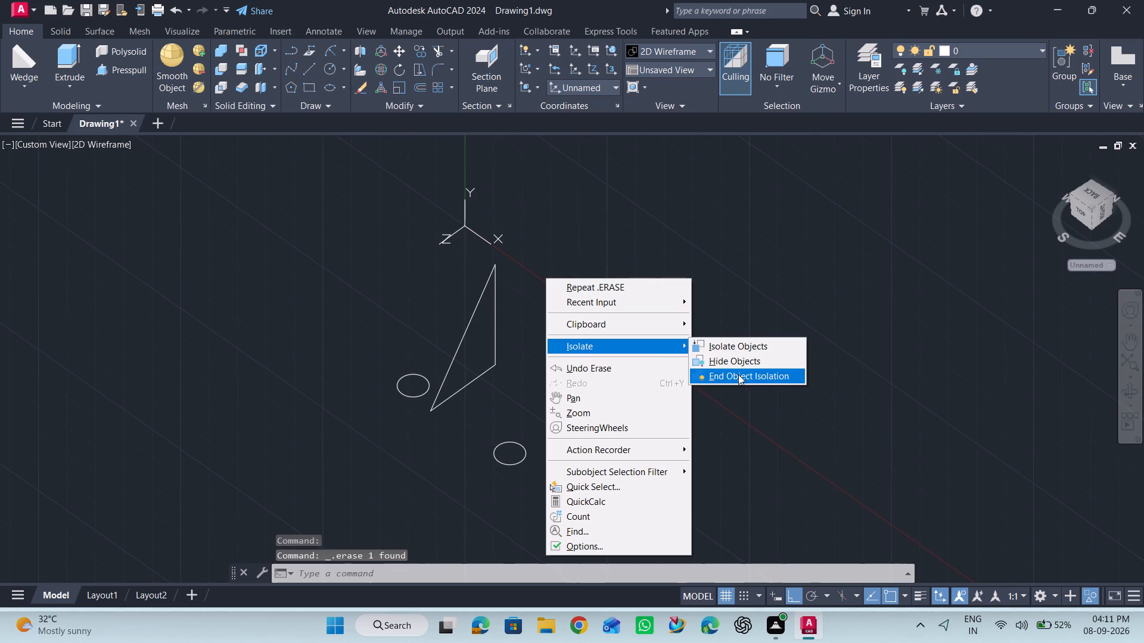
click(738, 374)
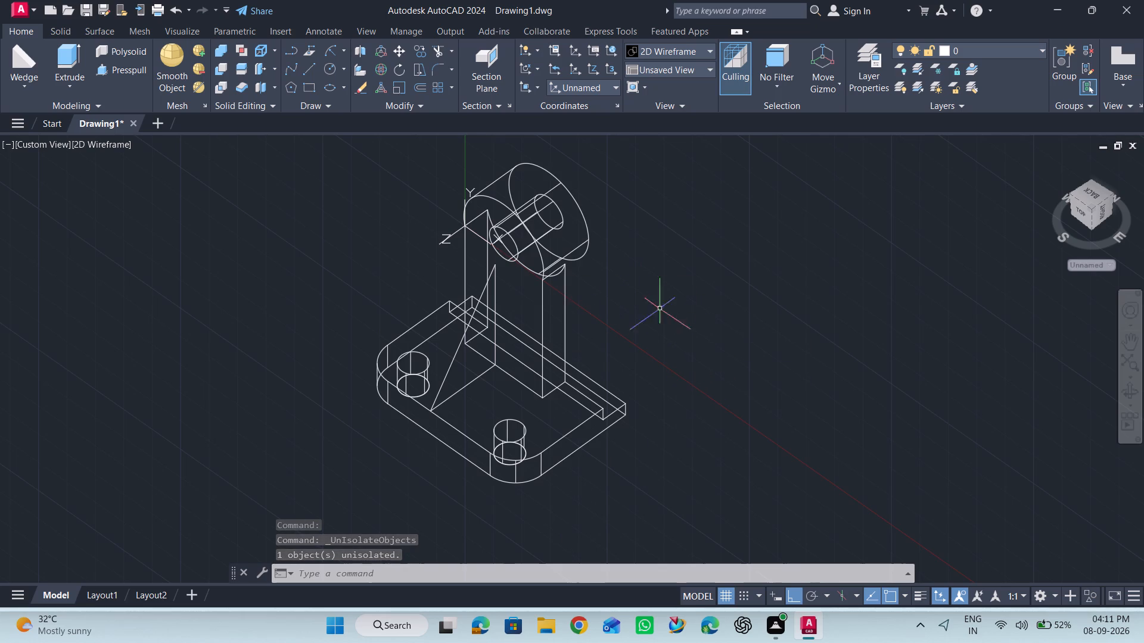
Hide the united bracket solid so only the loose construction geometry remains displayed.
click(1127, 383)
drag(875, 377, 807, 367)
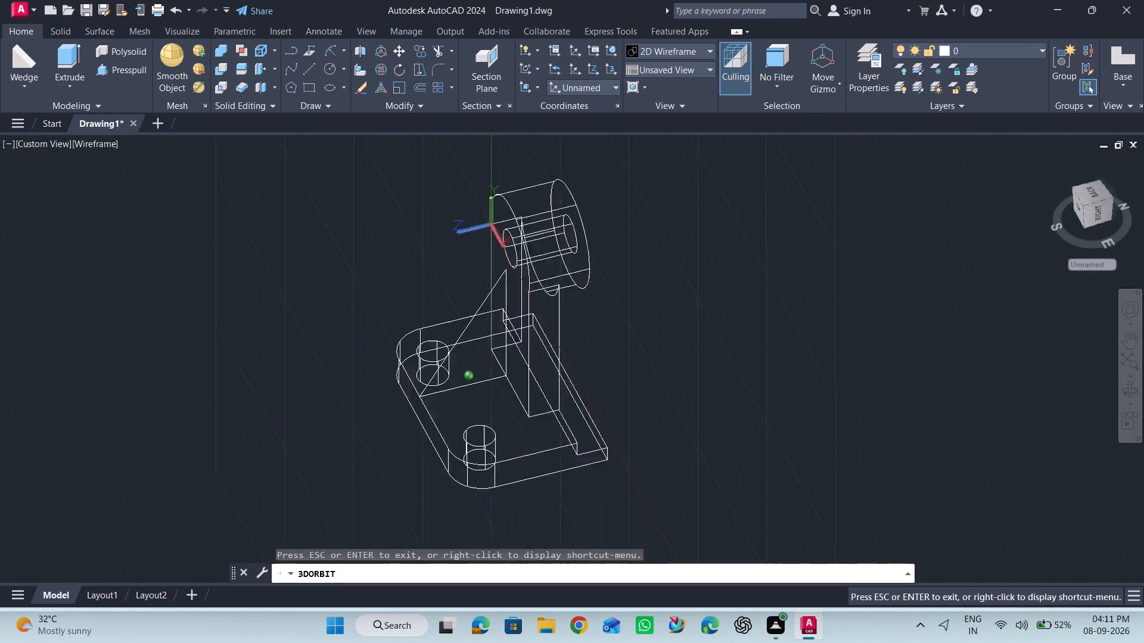
drag(807, 367, 893, 357)
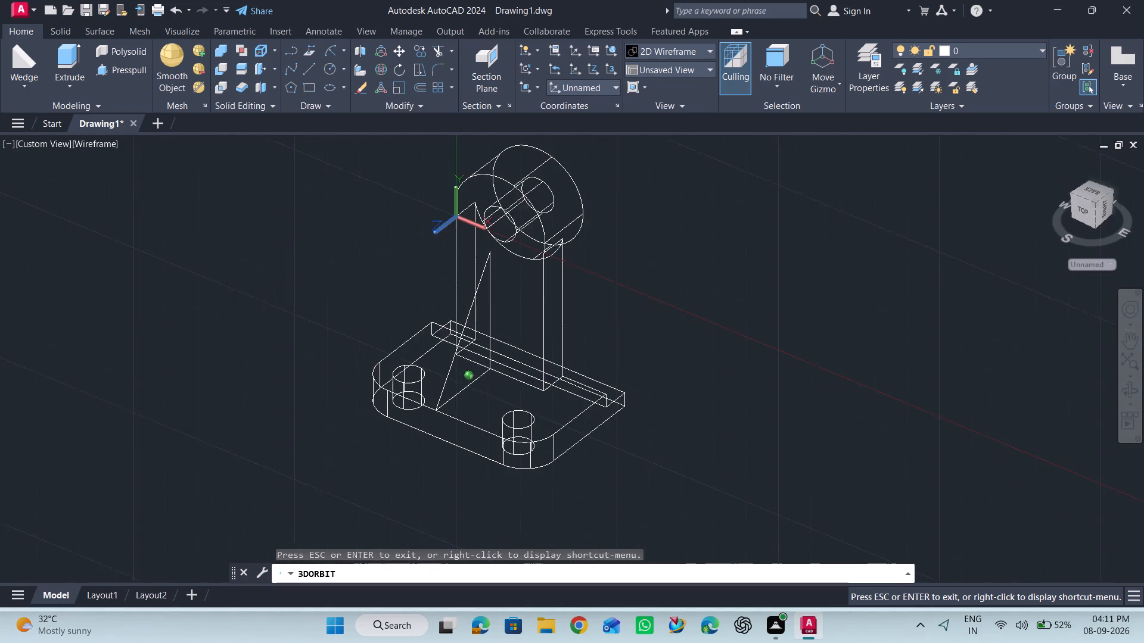
drag(893, 357, 897, 365)
key(Escape)
right_click(793, 356)
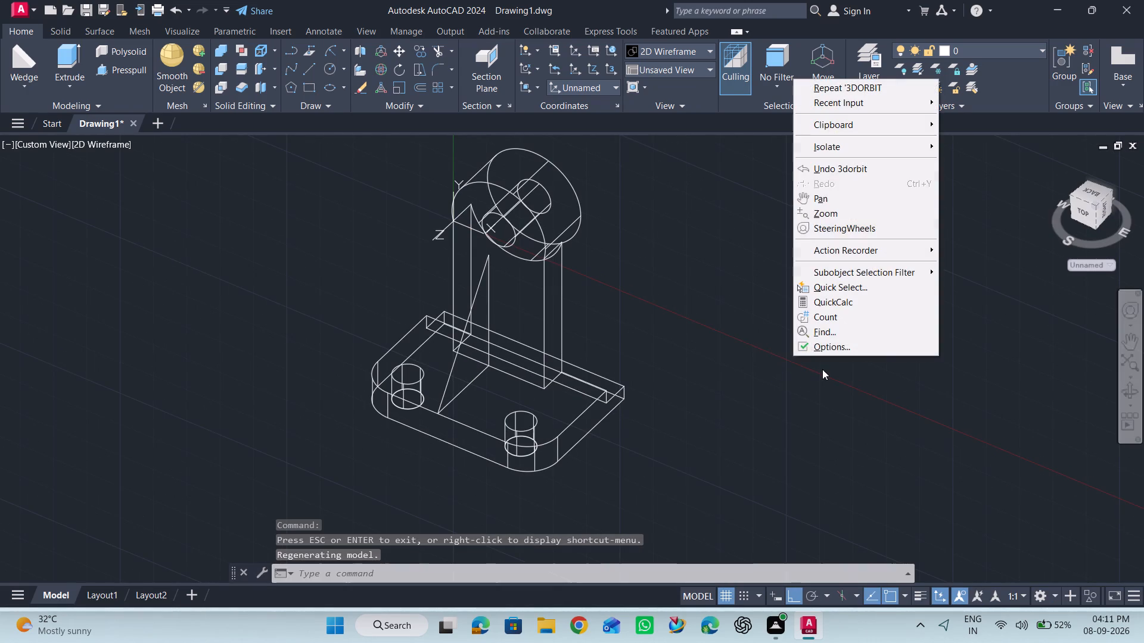
click(828, 144)
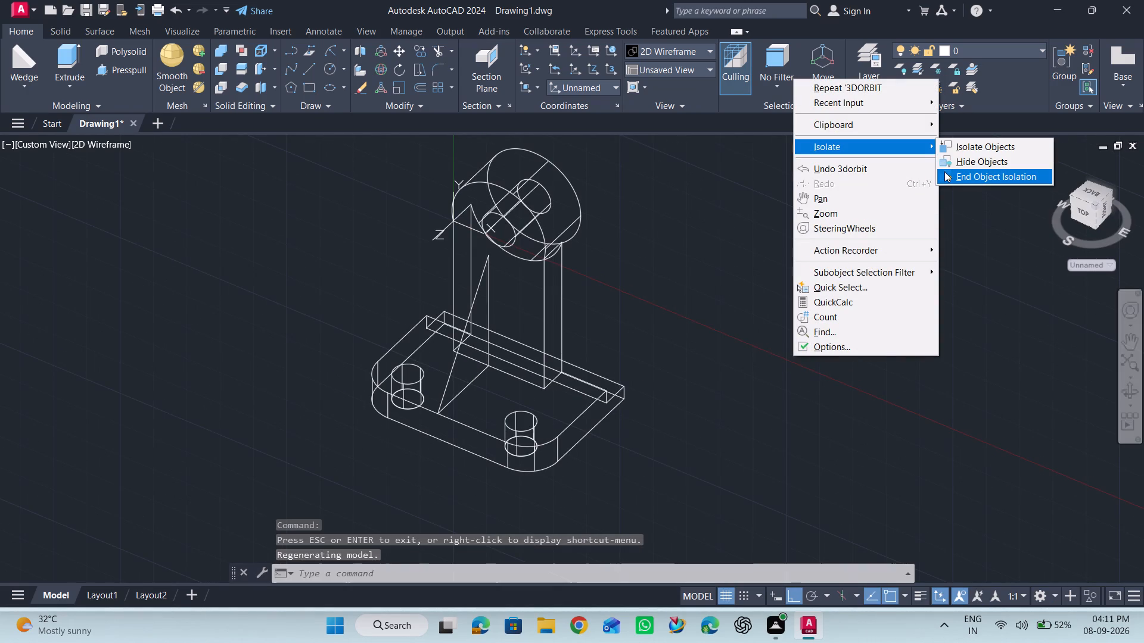
click(949, 162)
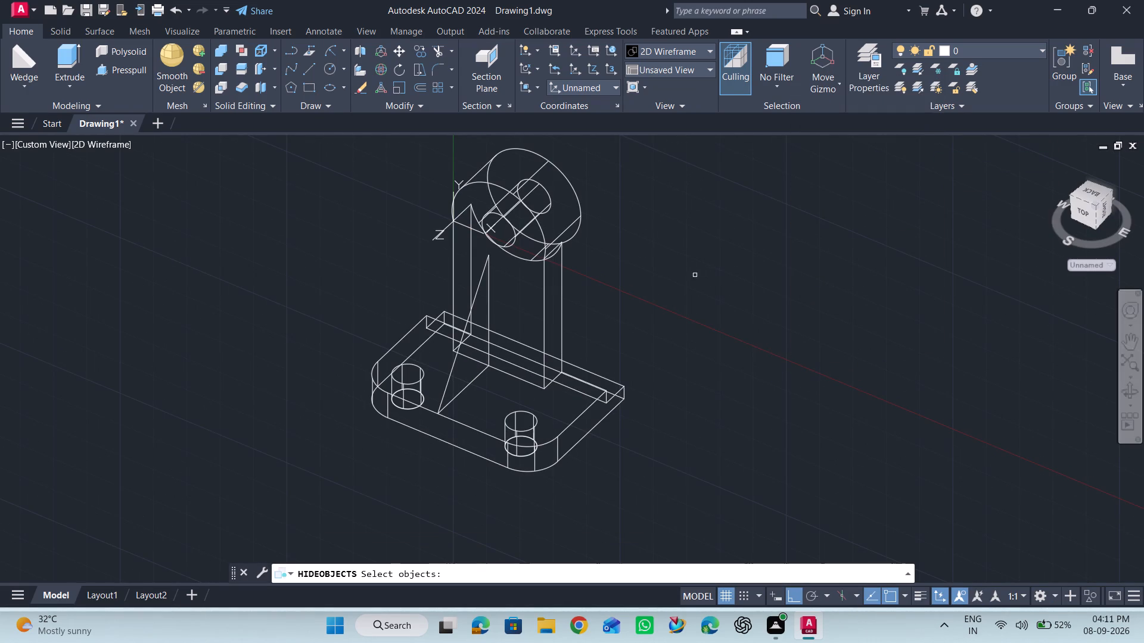
drag(664, 189, 637, 189)
click(518, 266)
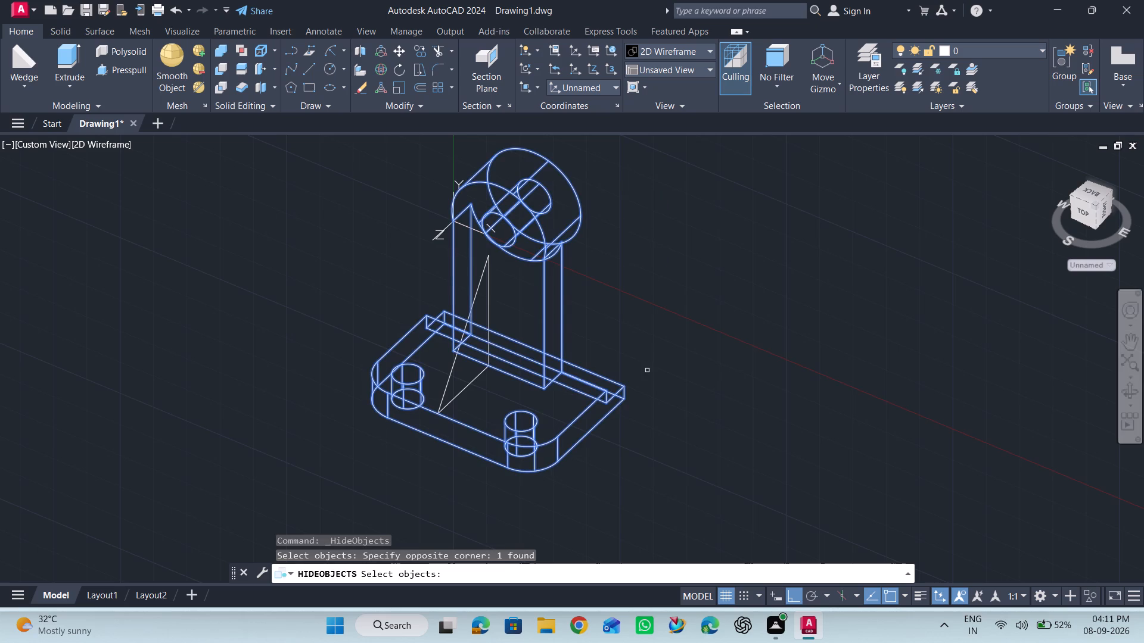
key(Return)
Erase the two leftover circles of the base plate holes, keeping the rib triangle.
click(577, 399)
click(500, 463)
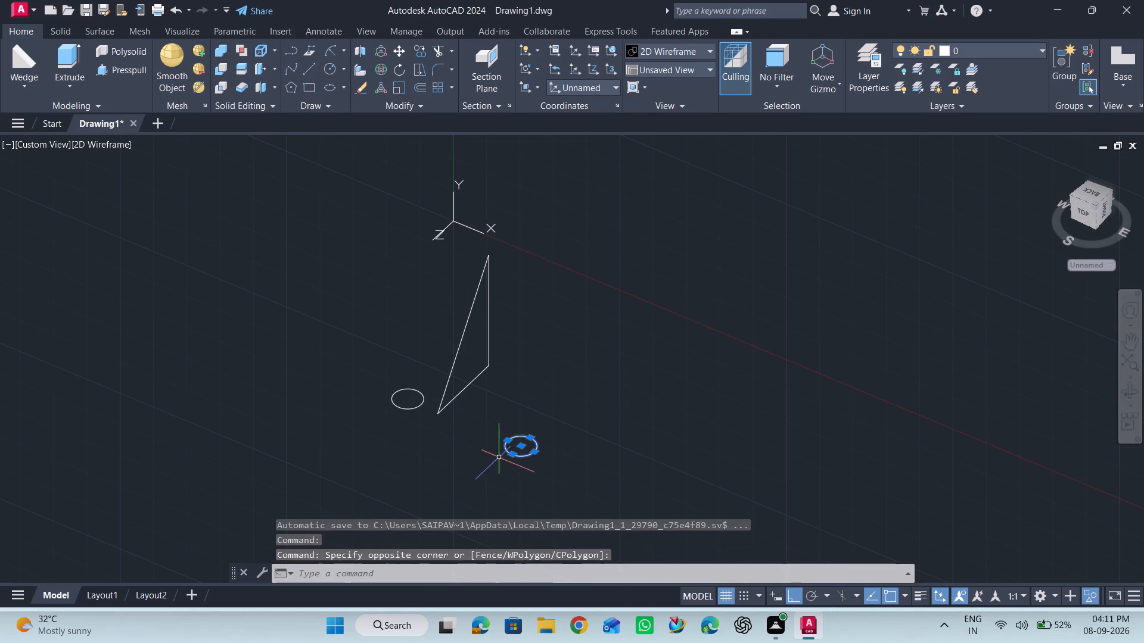
key(Delete)
drag(429, 372, 425, 380)
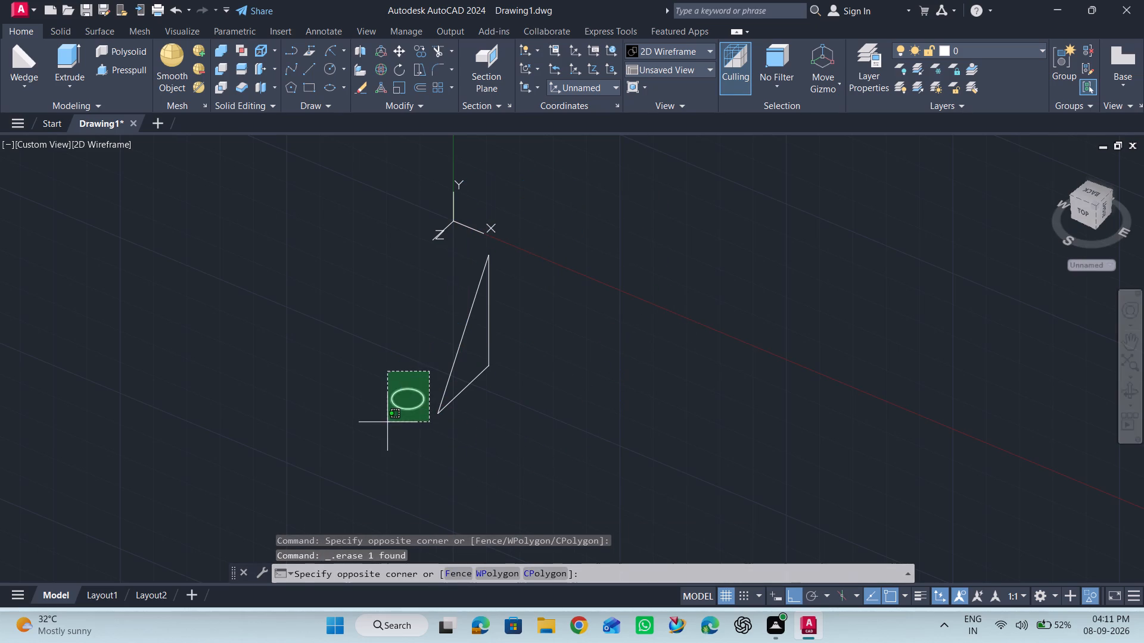
click(387, 422)
key(Delete)
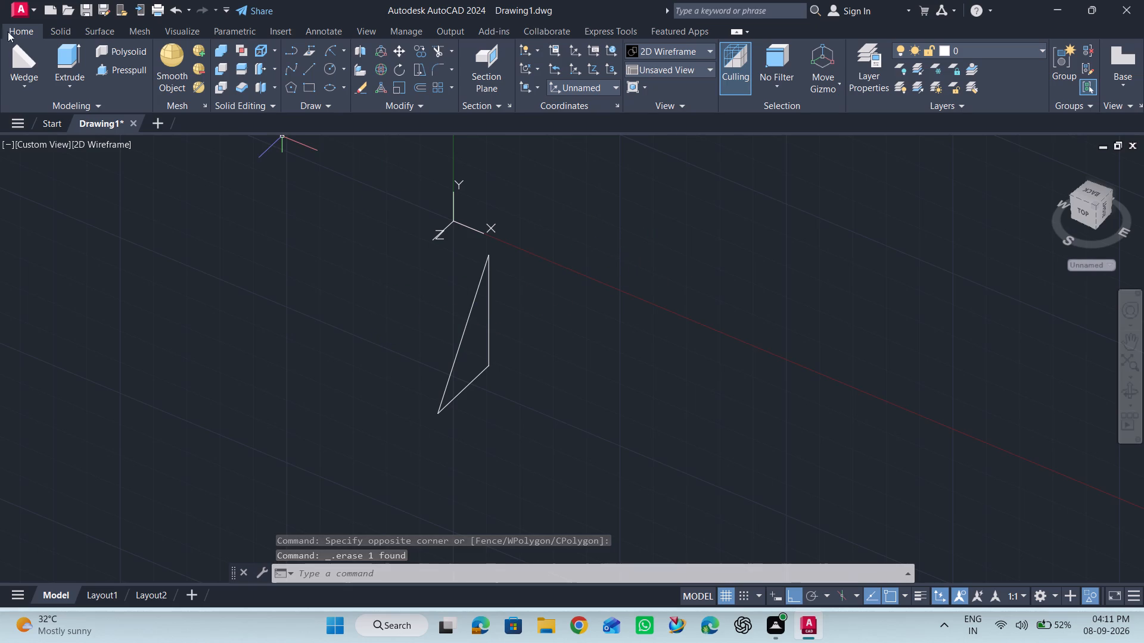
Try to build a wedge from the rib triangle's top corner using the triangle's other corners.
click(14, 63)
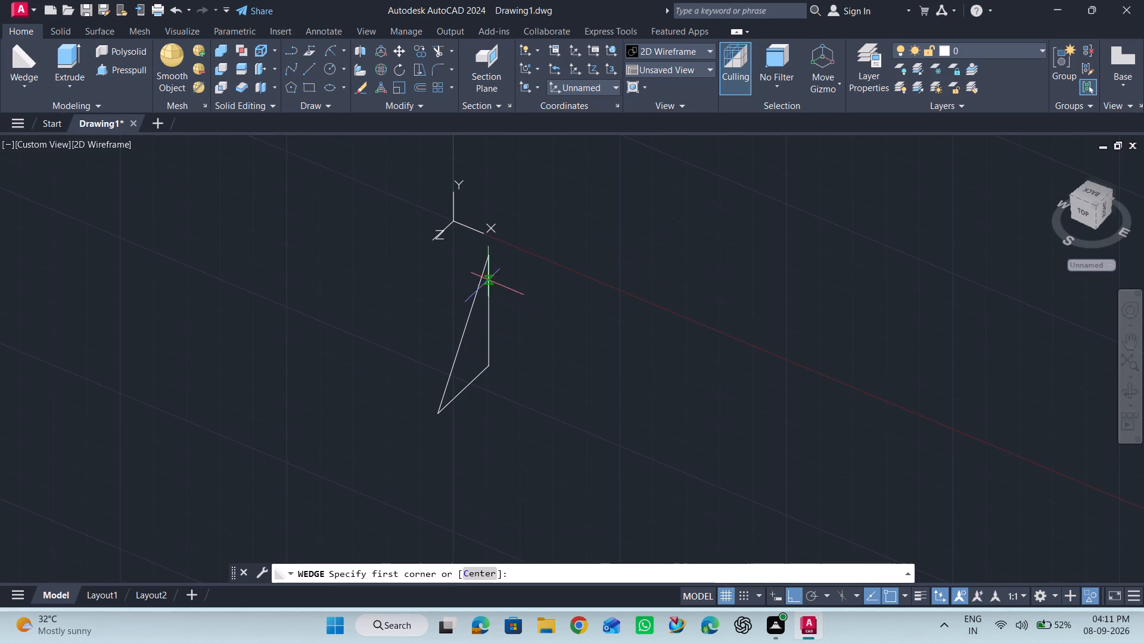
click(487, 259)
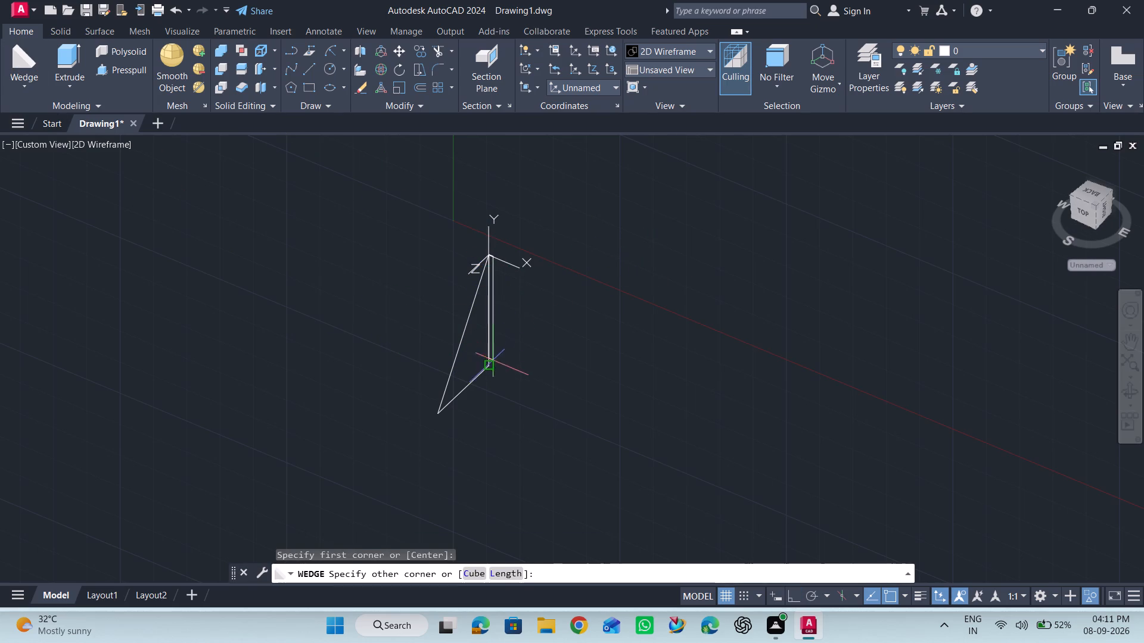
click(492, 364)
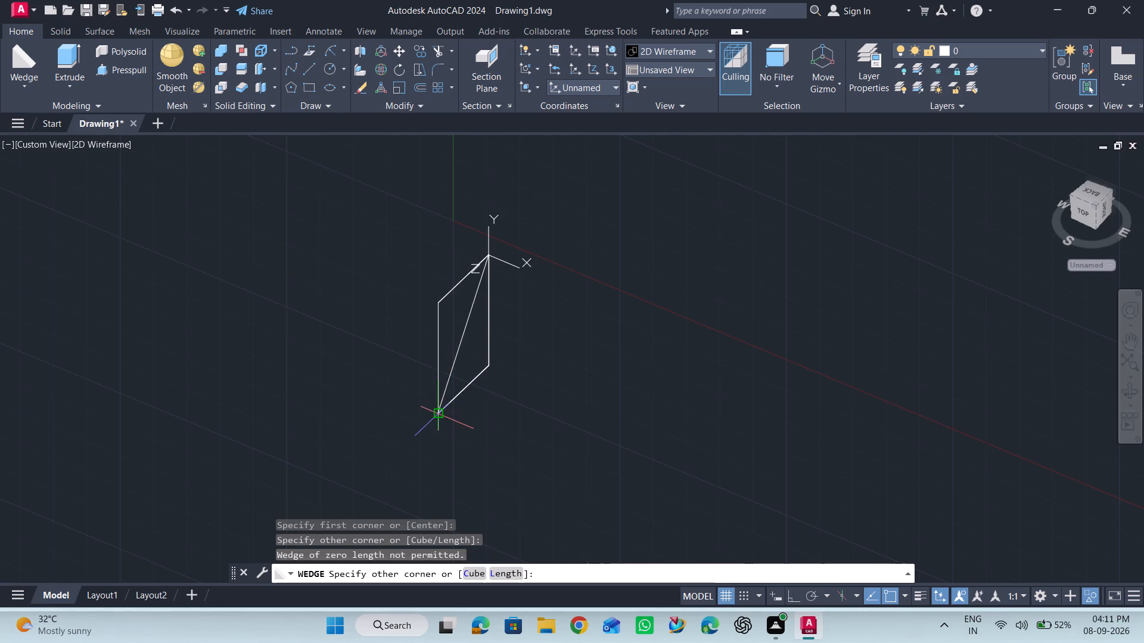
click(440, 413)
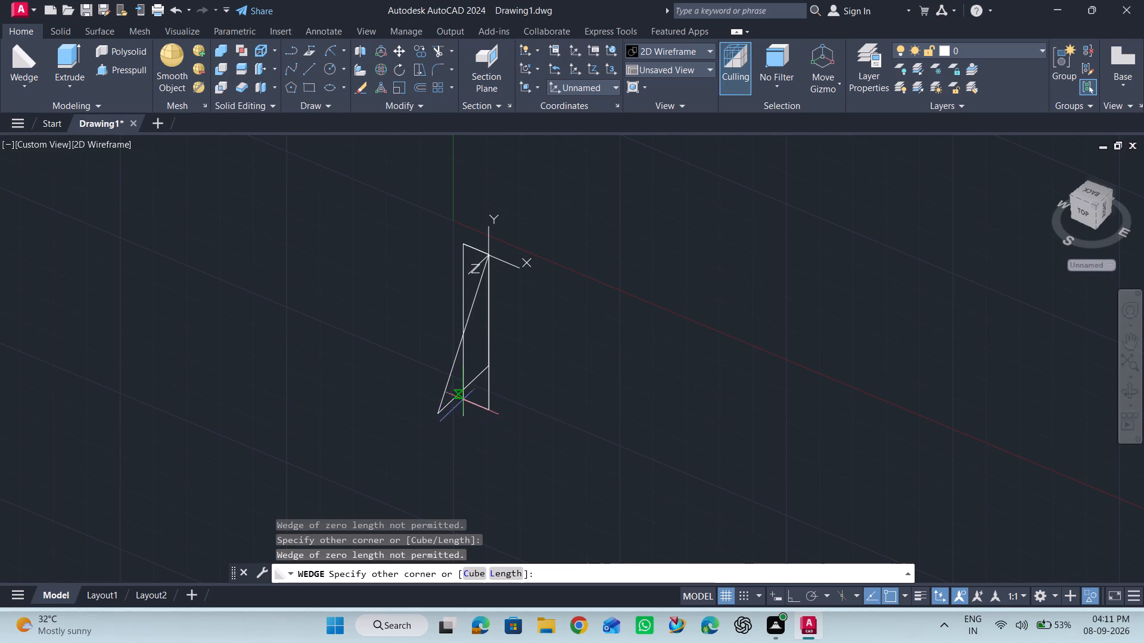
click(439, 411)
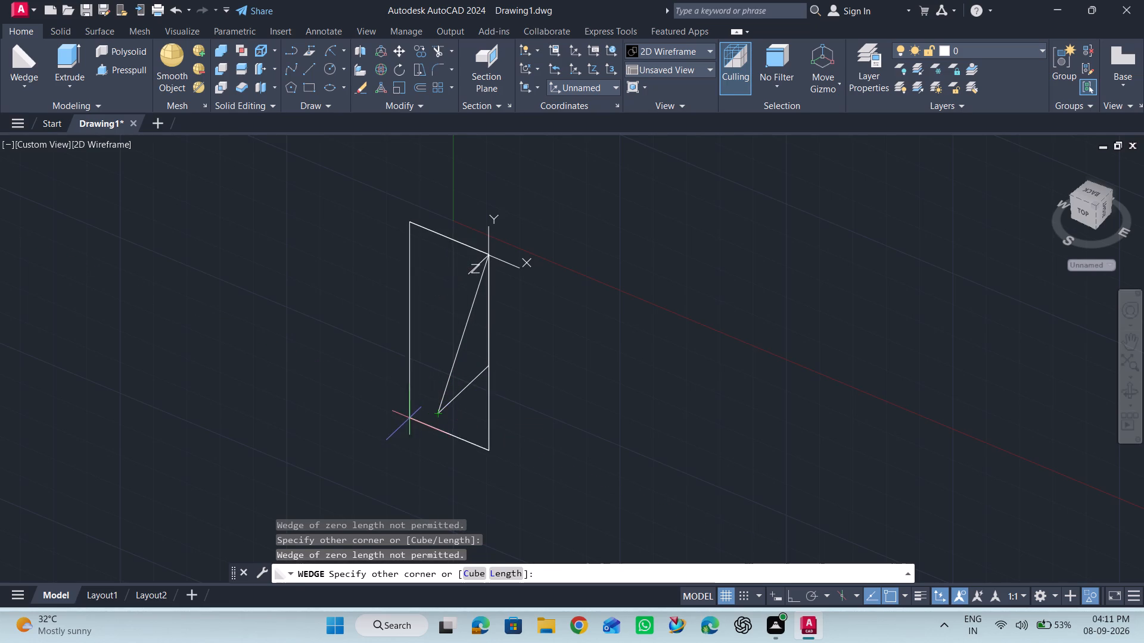
Set the visual style to Shaded with edges (Fast).
click(669, 46)
click(711, 139)
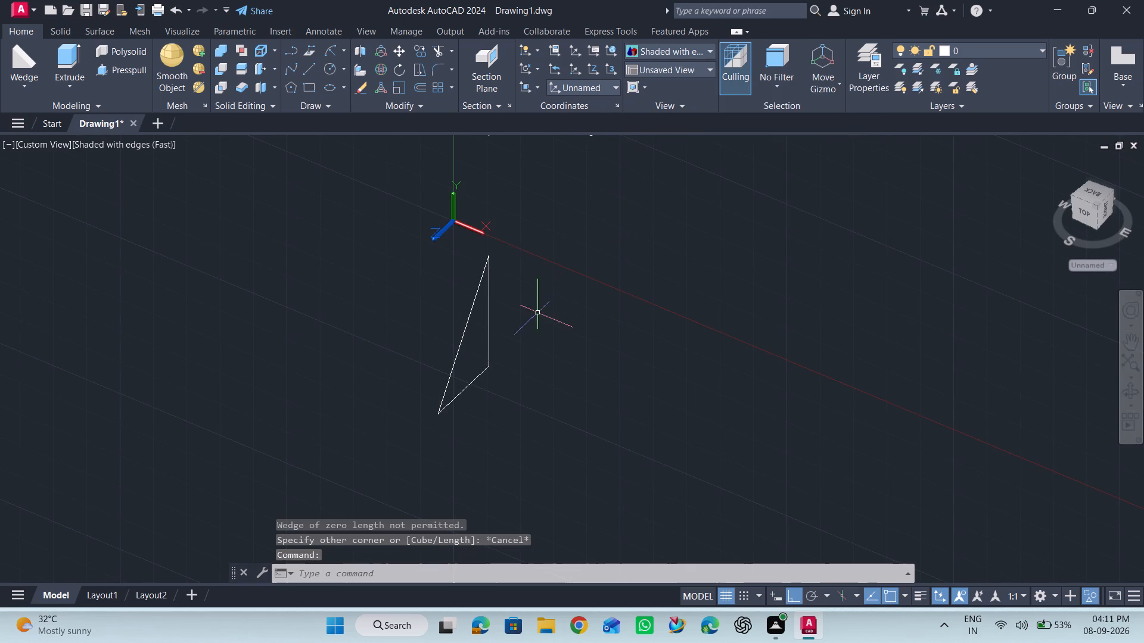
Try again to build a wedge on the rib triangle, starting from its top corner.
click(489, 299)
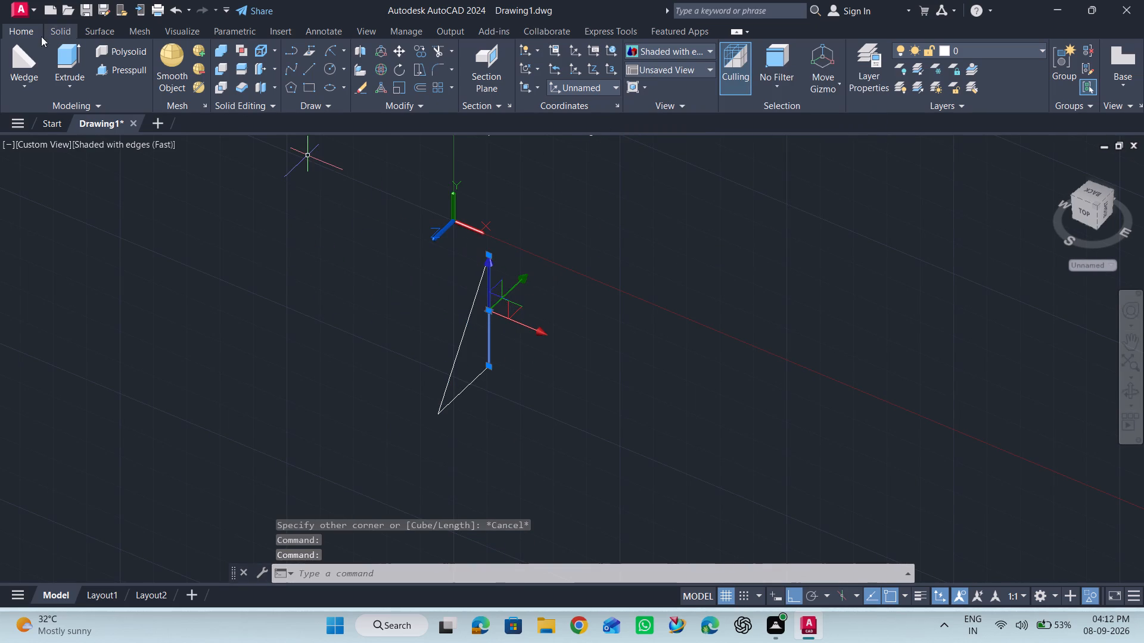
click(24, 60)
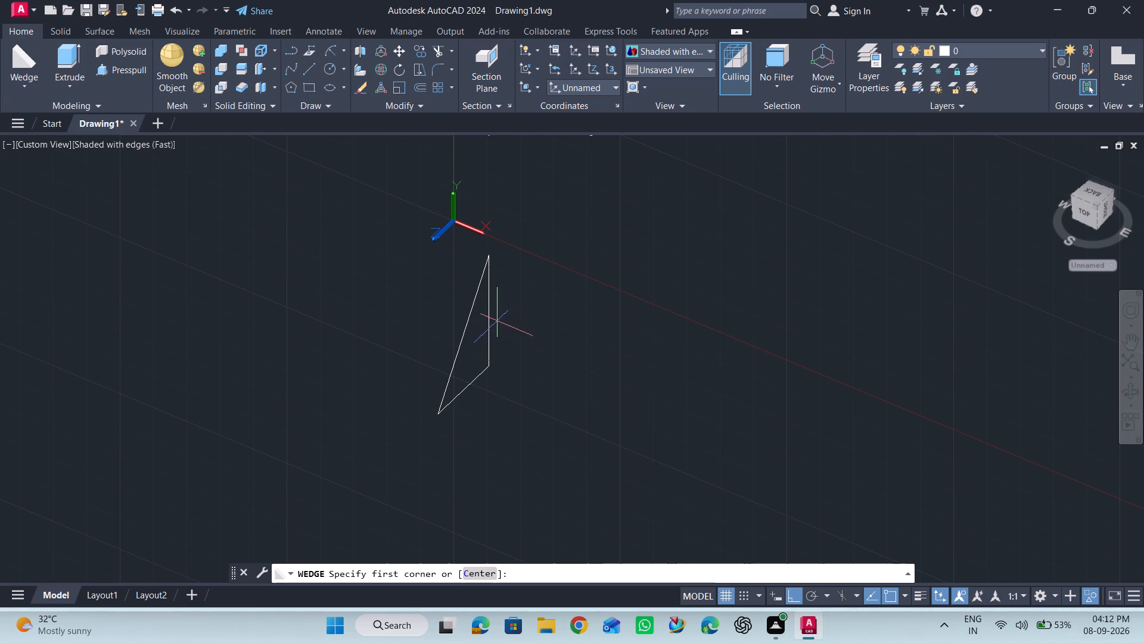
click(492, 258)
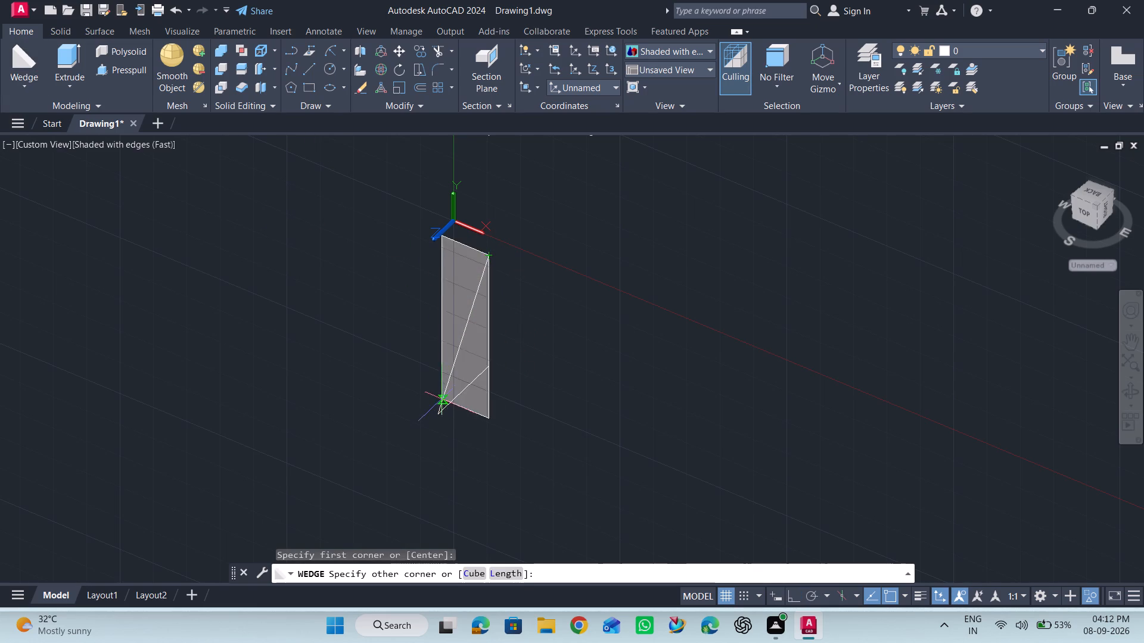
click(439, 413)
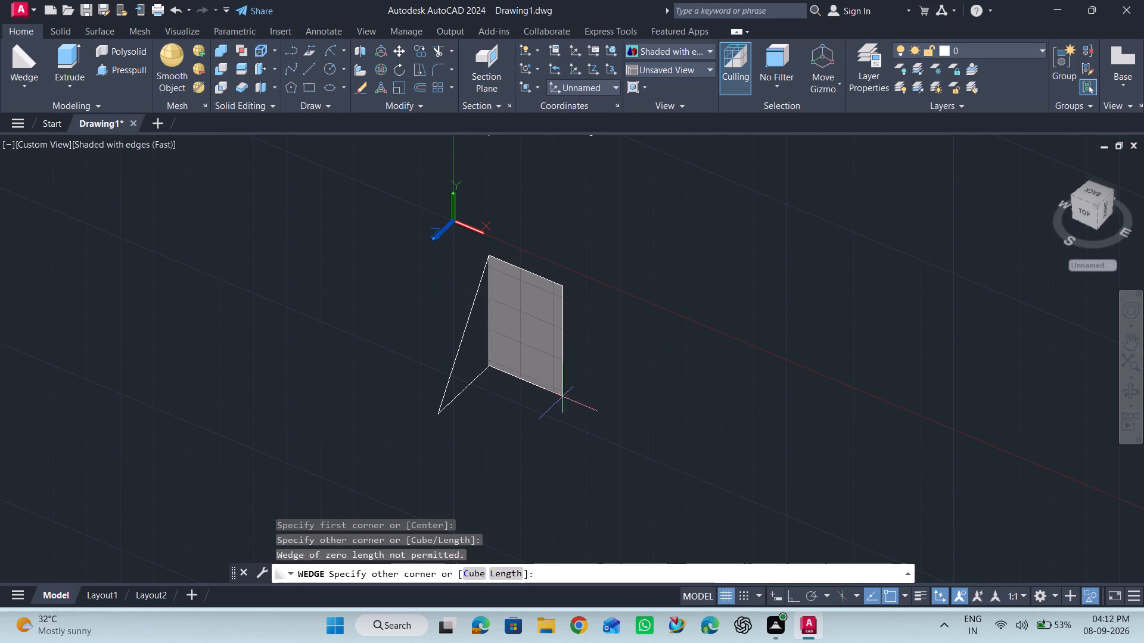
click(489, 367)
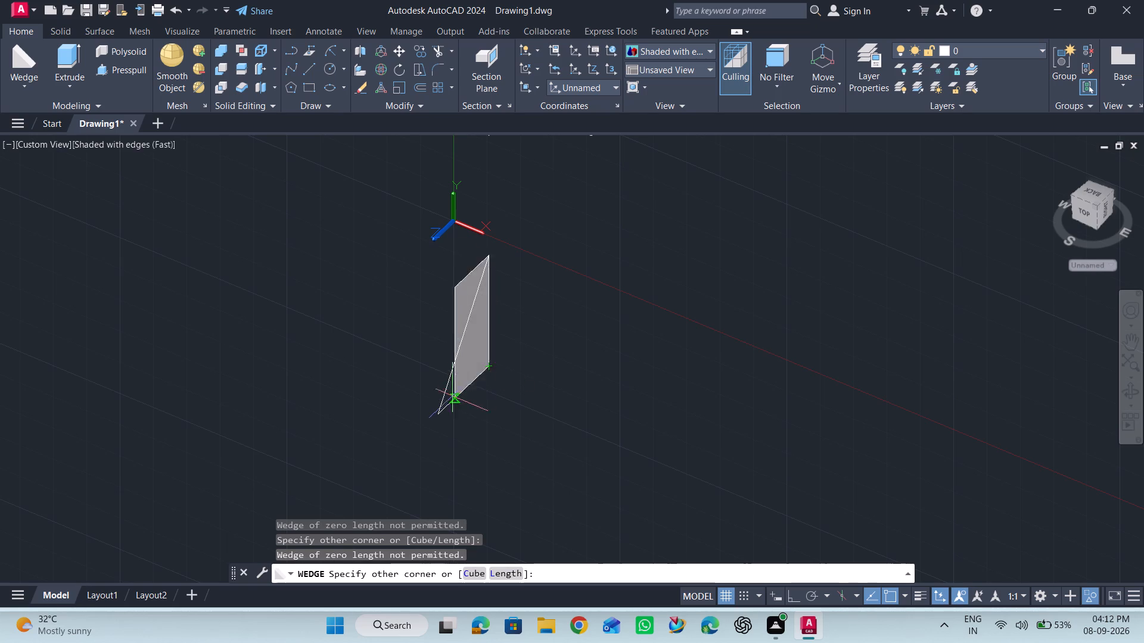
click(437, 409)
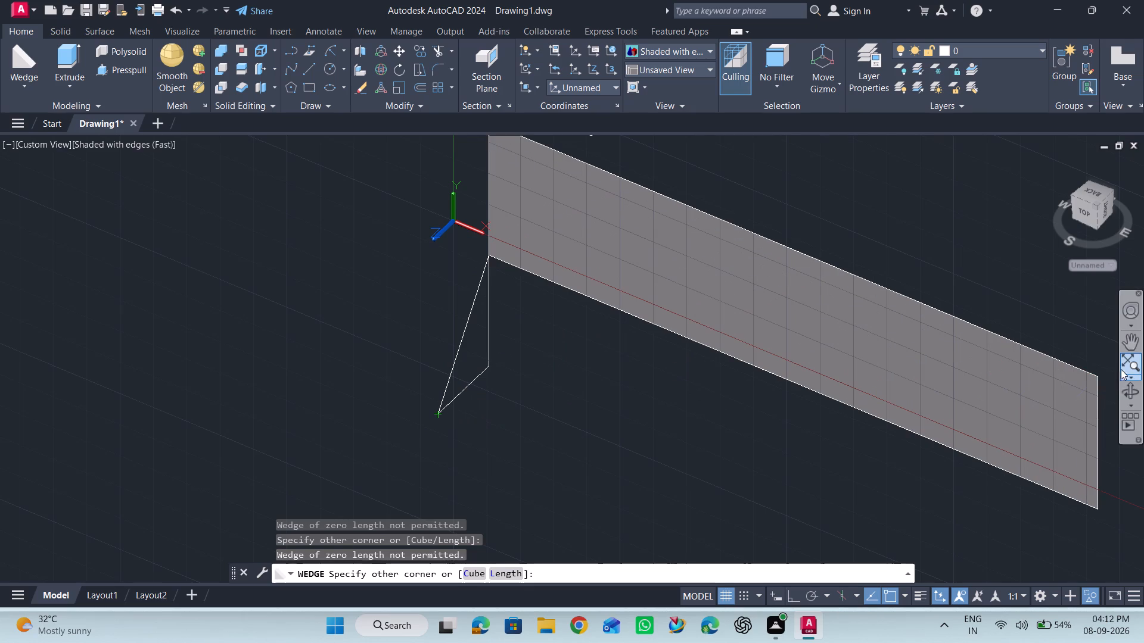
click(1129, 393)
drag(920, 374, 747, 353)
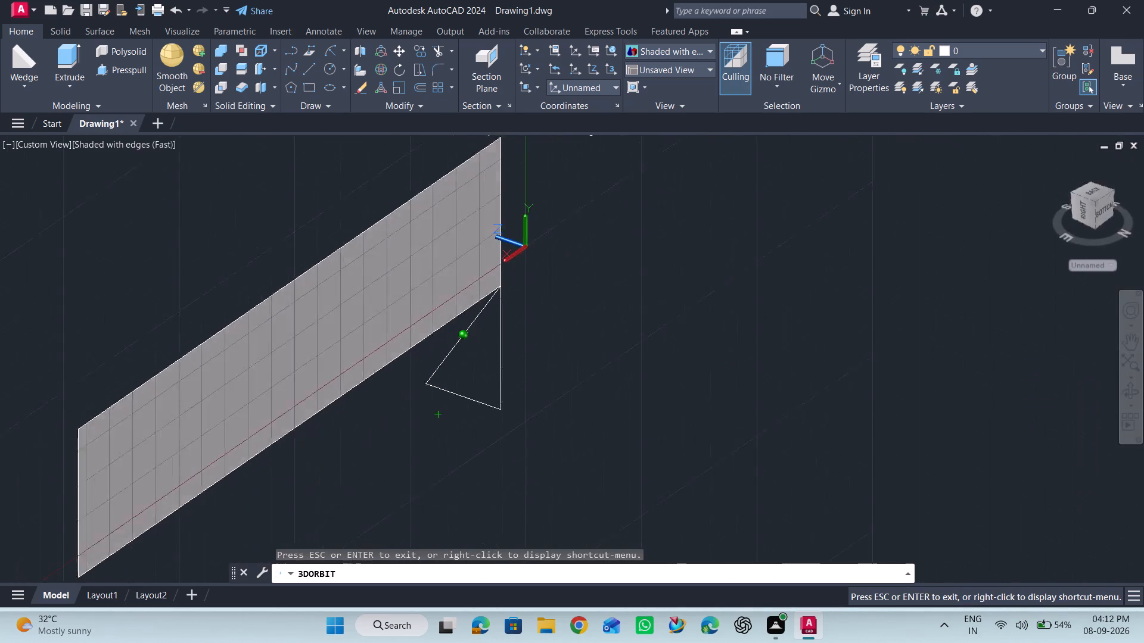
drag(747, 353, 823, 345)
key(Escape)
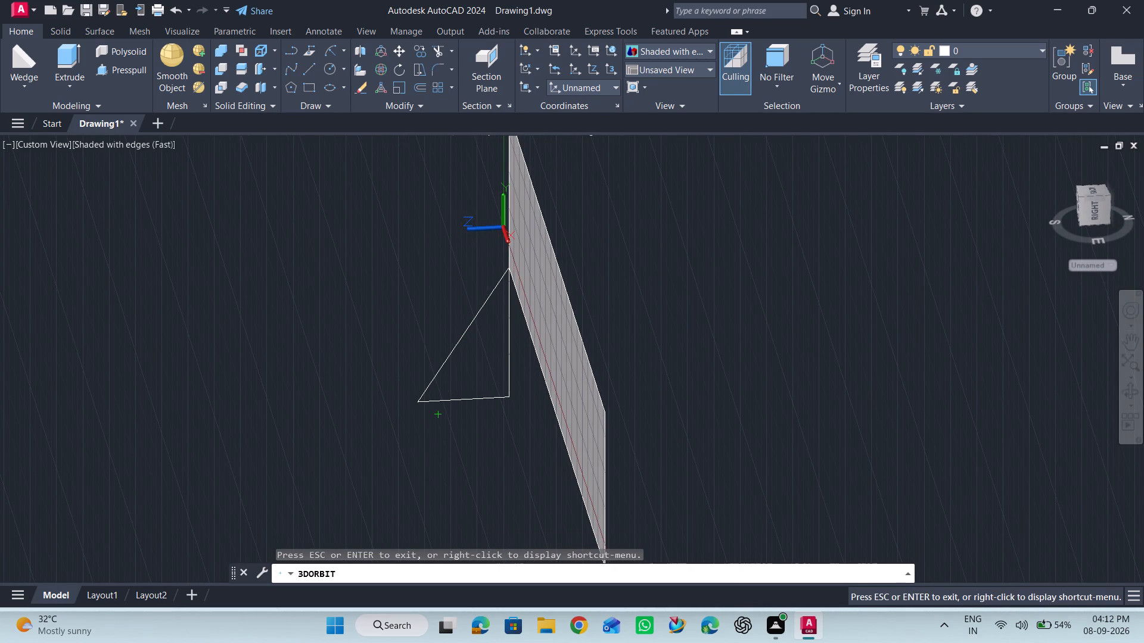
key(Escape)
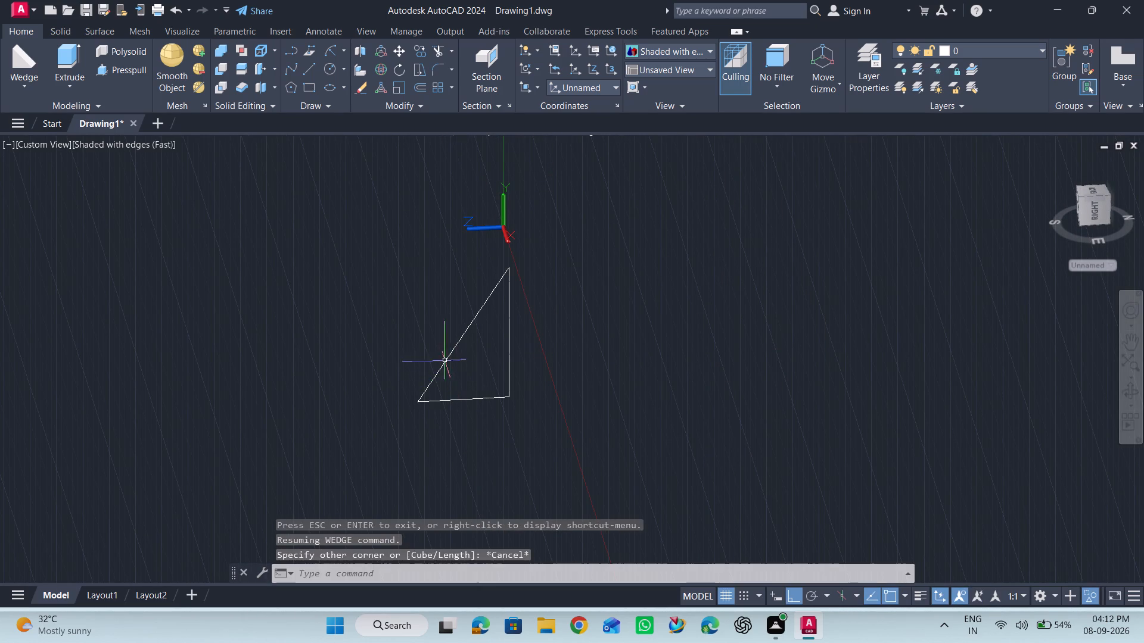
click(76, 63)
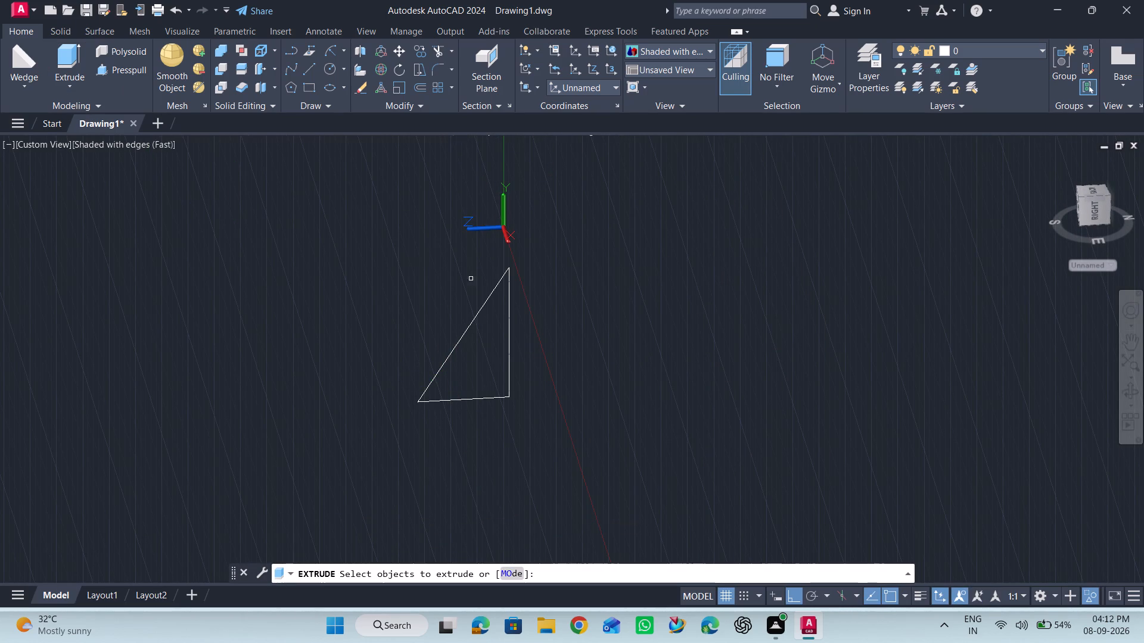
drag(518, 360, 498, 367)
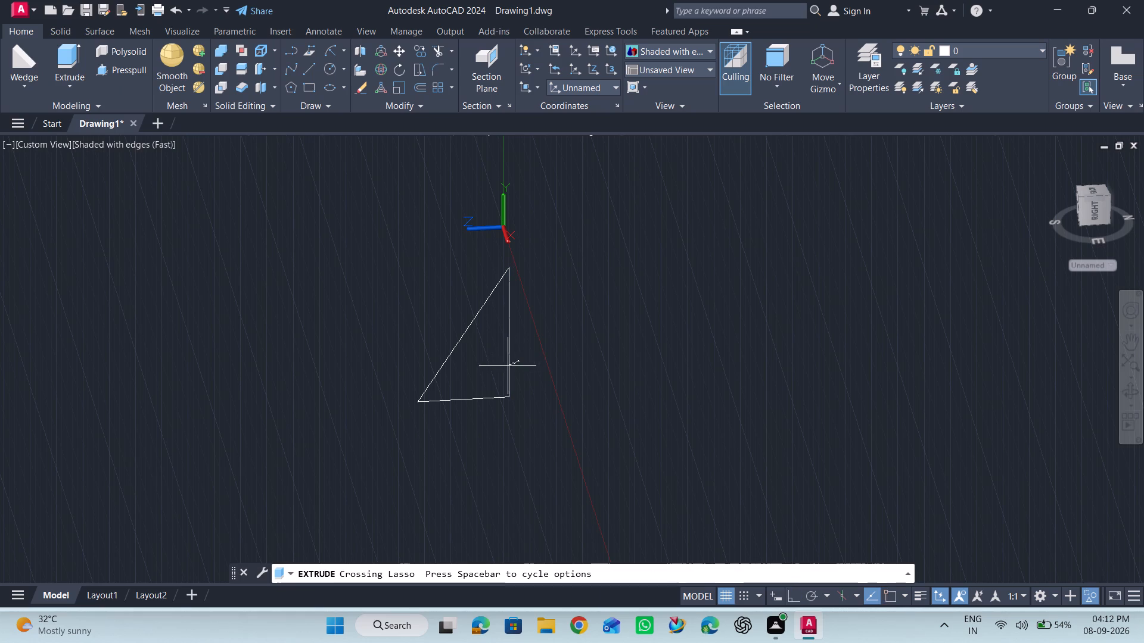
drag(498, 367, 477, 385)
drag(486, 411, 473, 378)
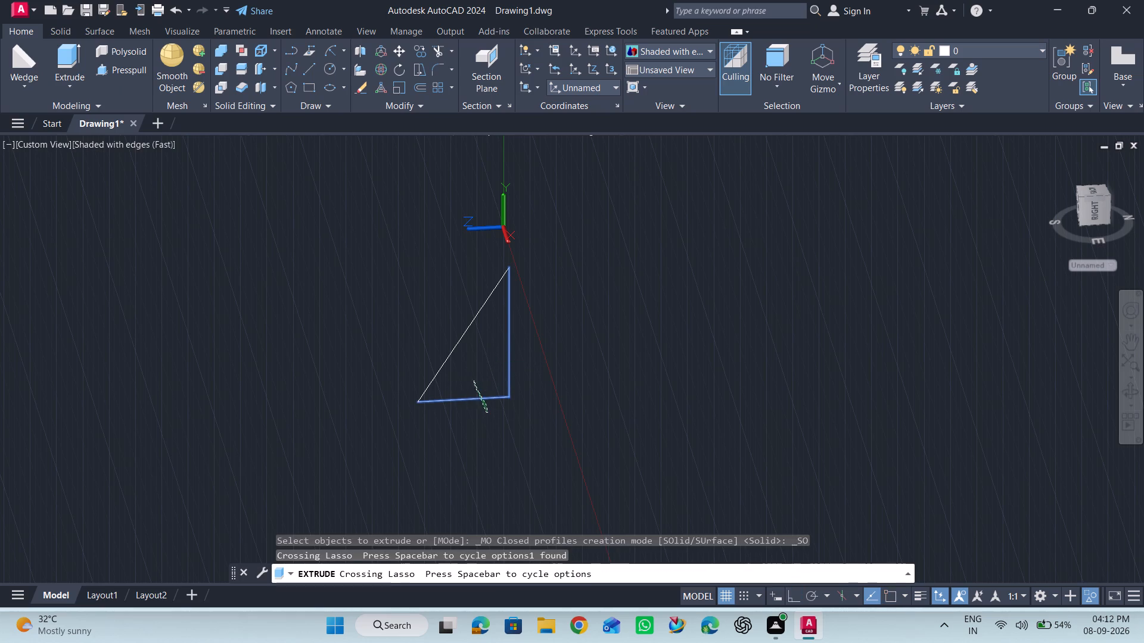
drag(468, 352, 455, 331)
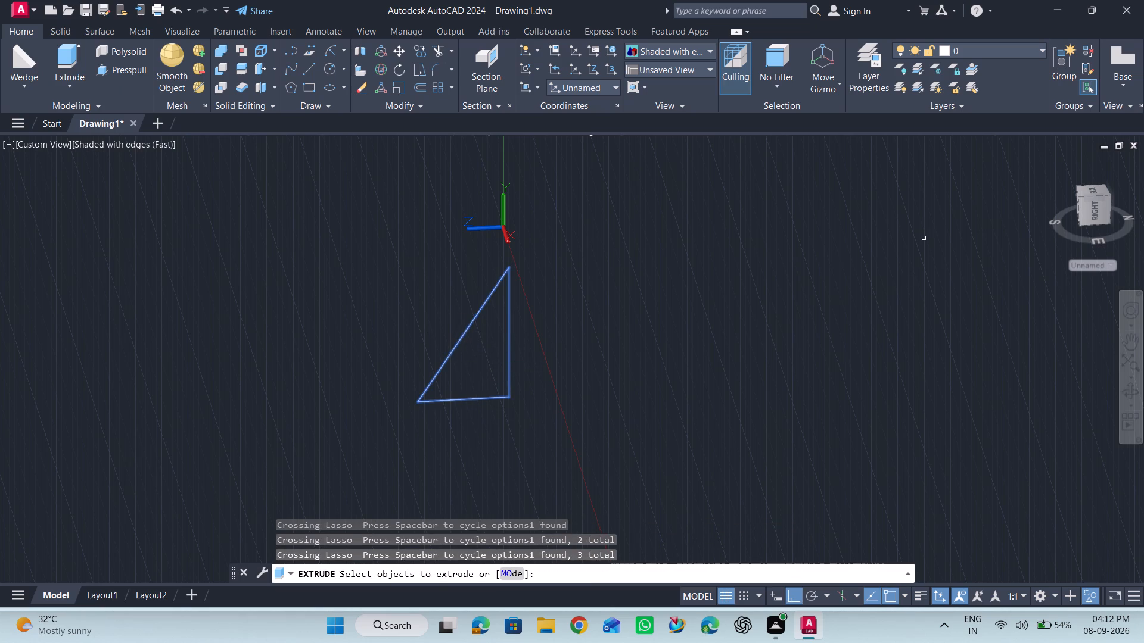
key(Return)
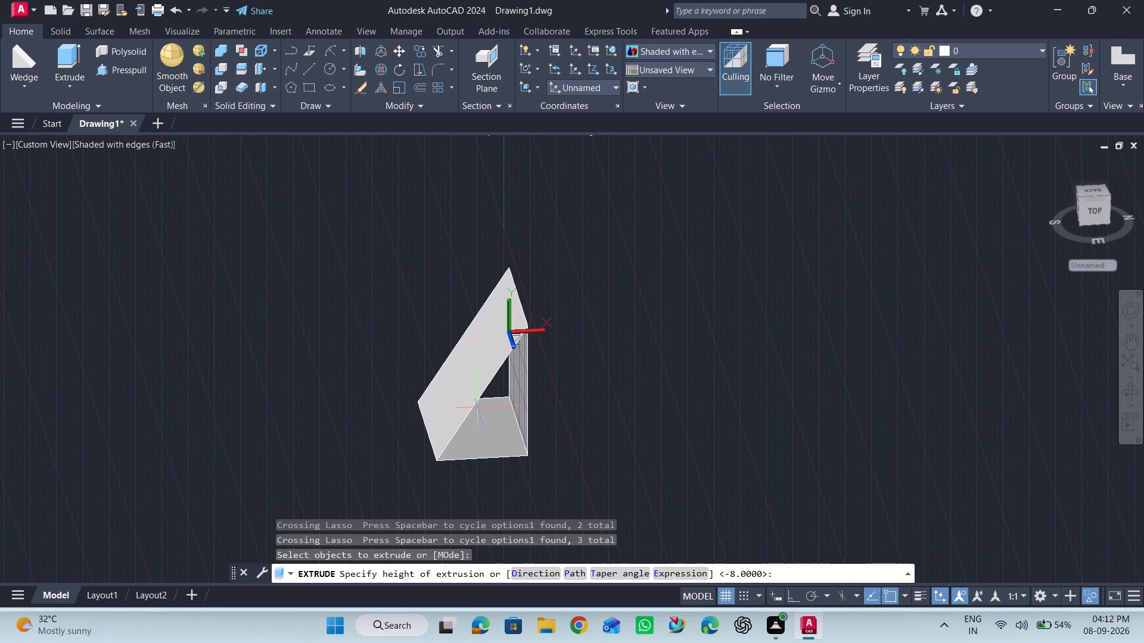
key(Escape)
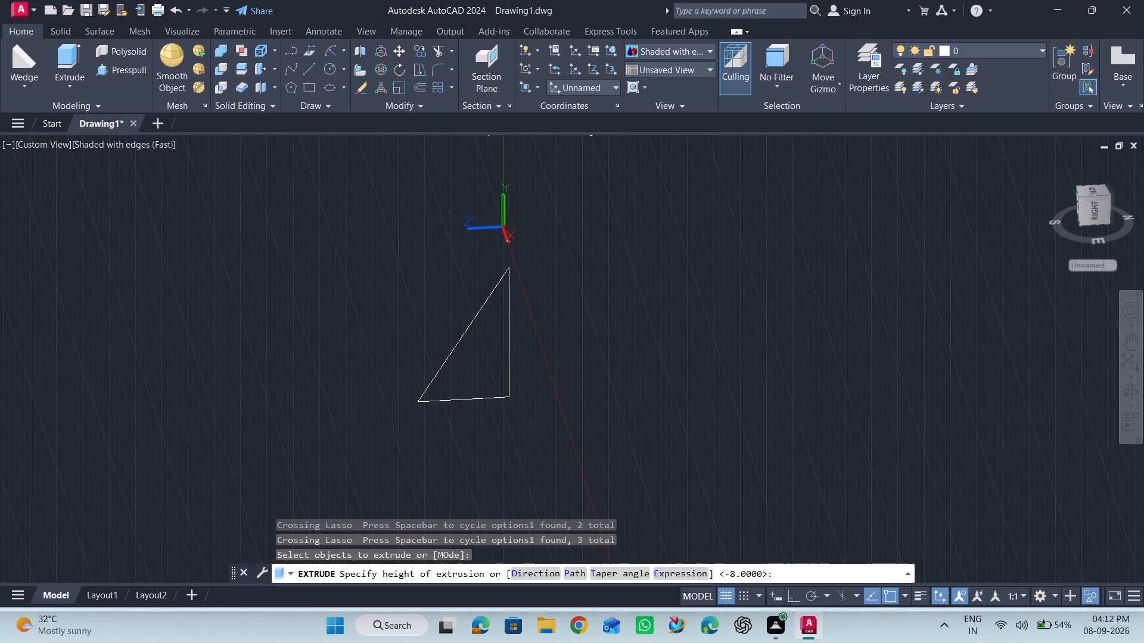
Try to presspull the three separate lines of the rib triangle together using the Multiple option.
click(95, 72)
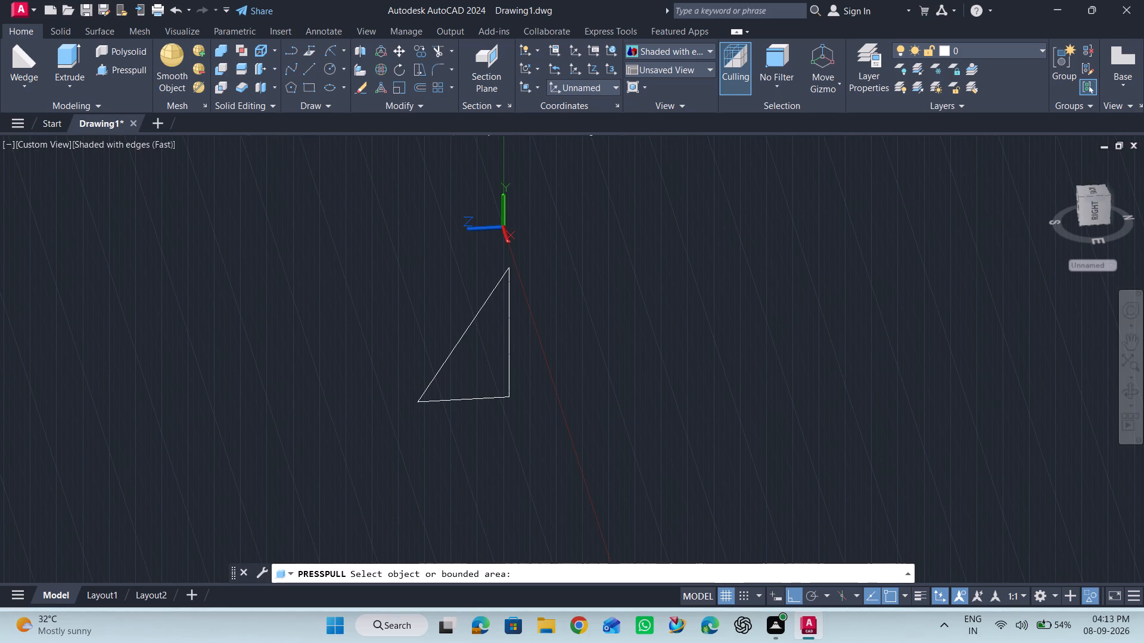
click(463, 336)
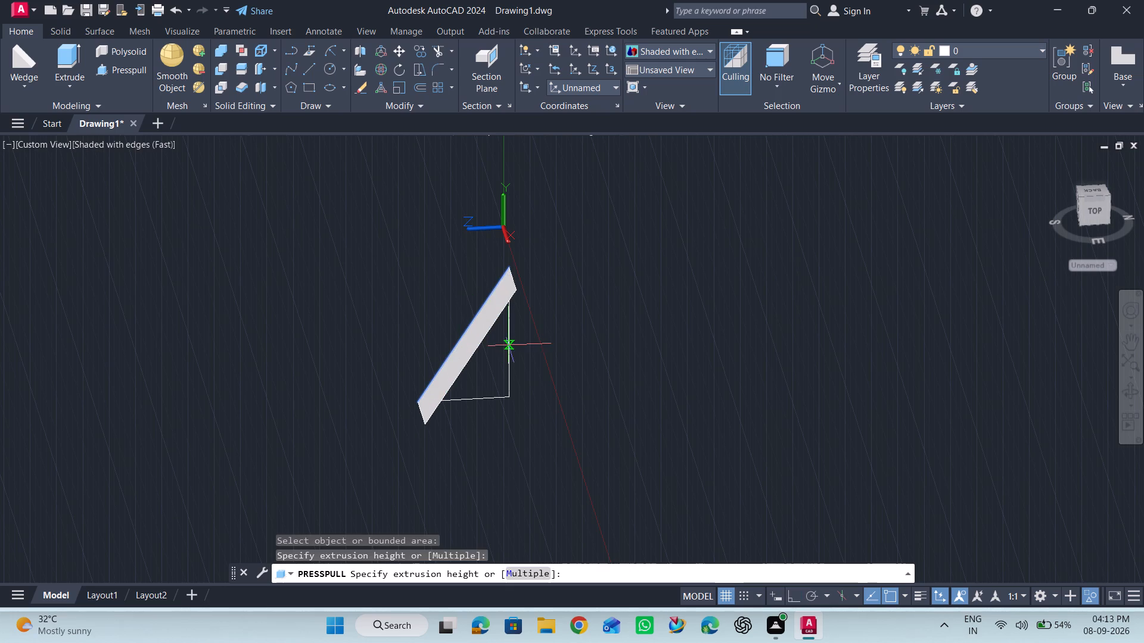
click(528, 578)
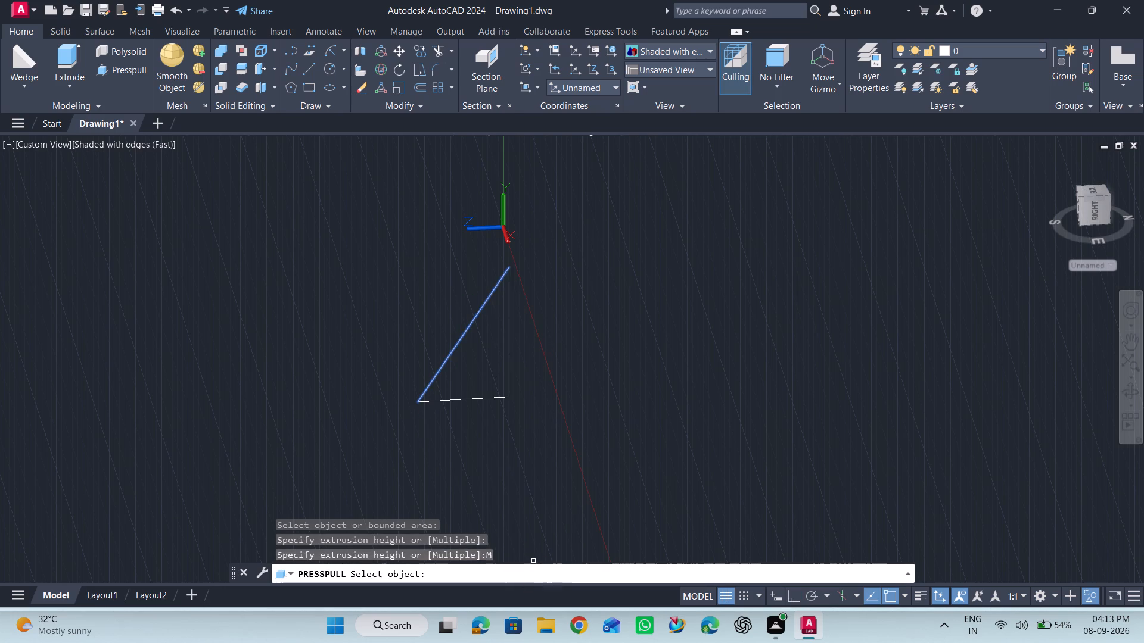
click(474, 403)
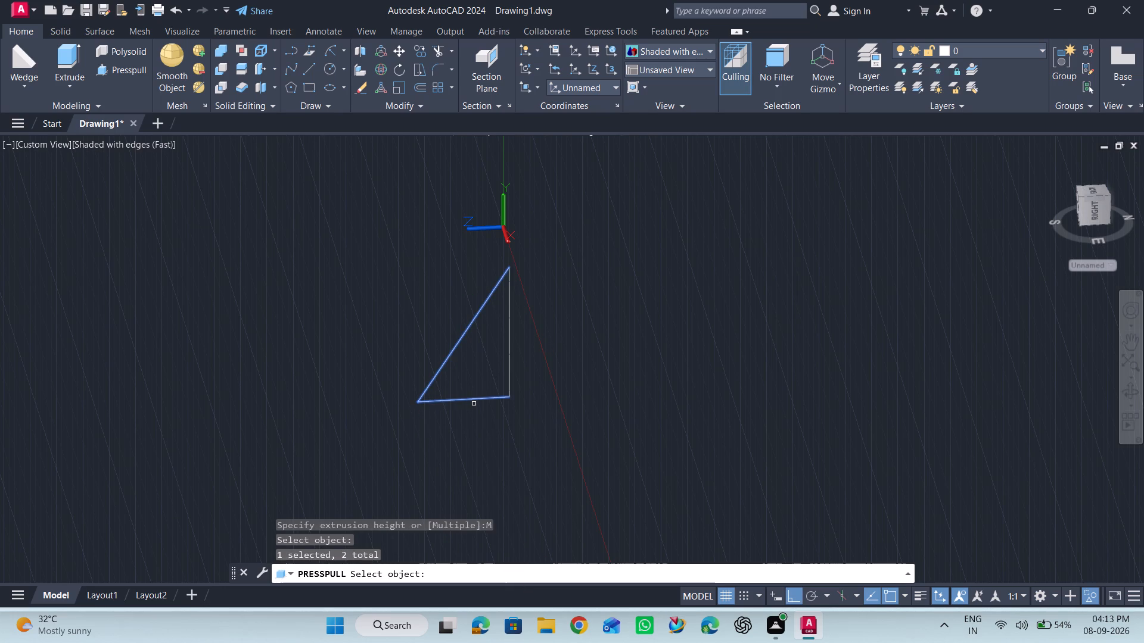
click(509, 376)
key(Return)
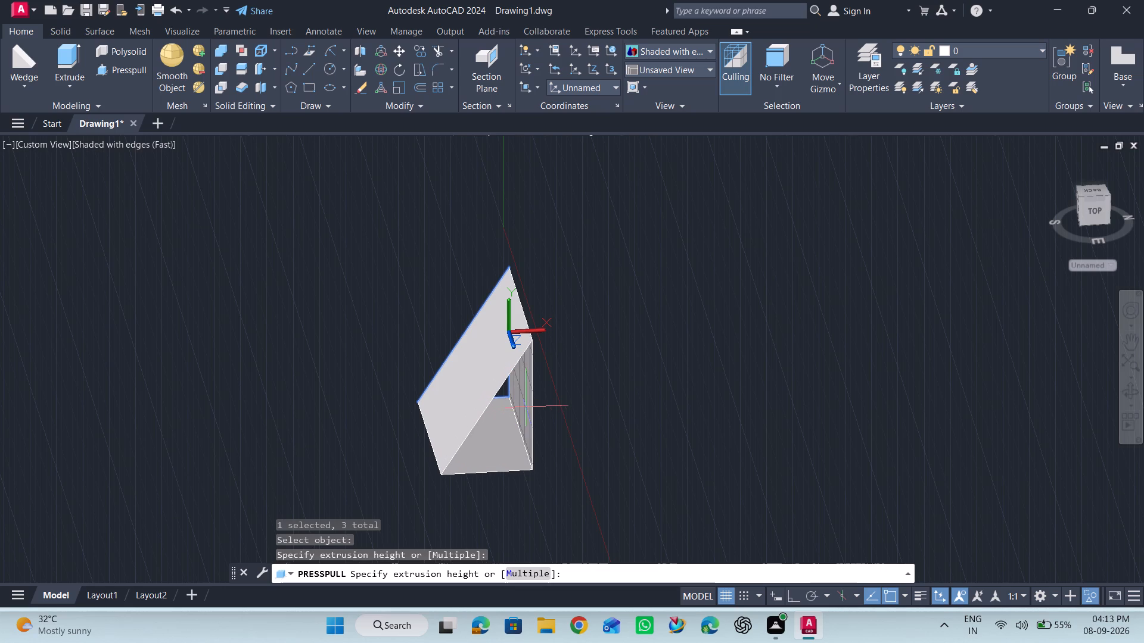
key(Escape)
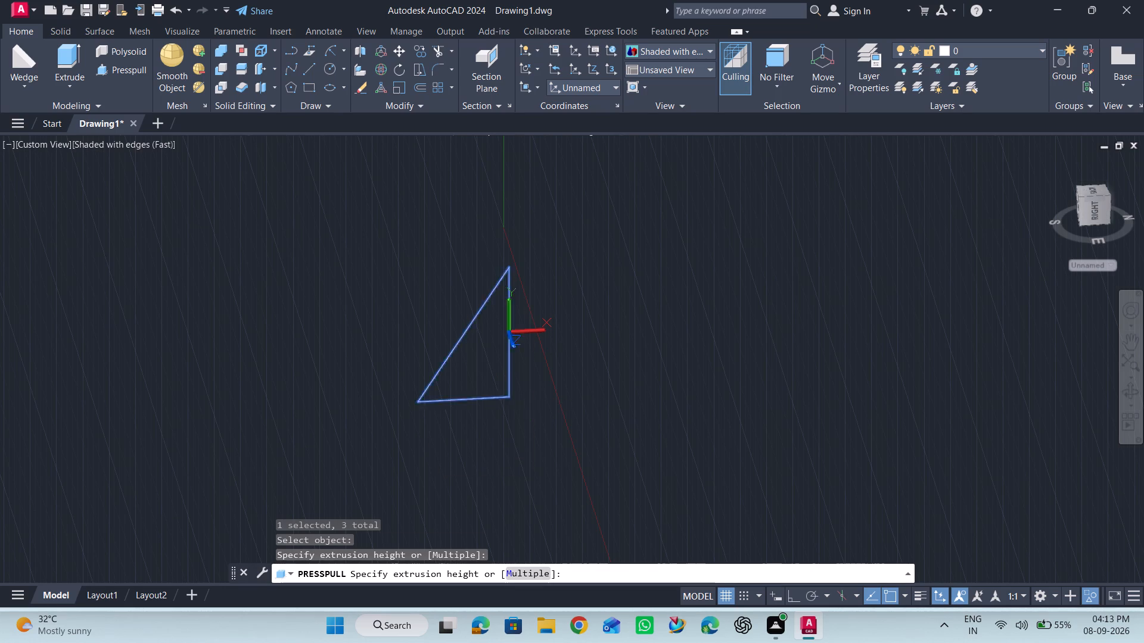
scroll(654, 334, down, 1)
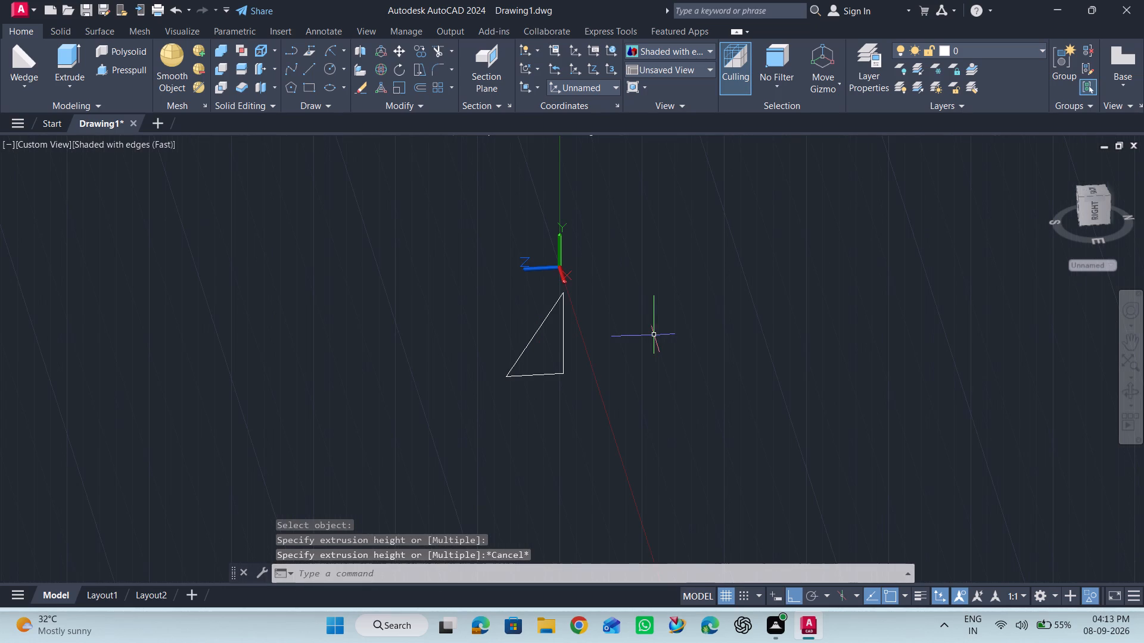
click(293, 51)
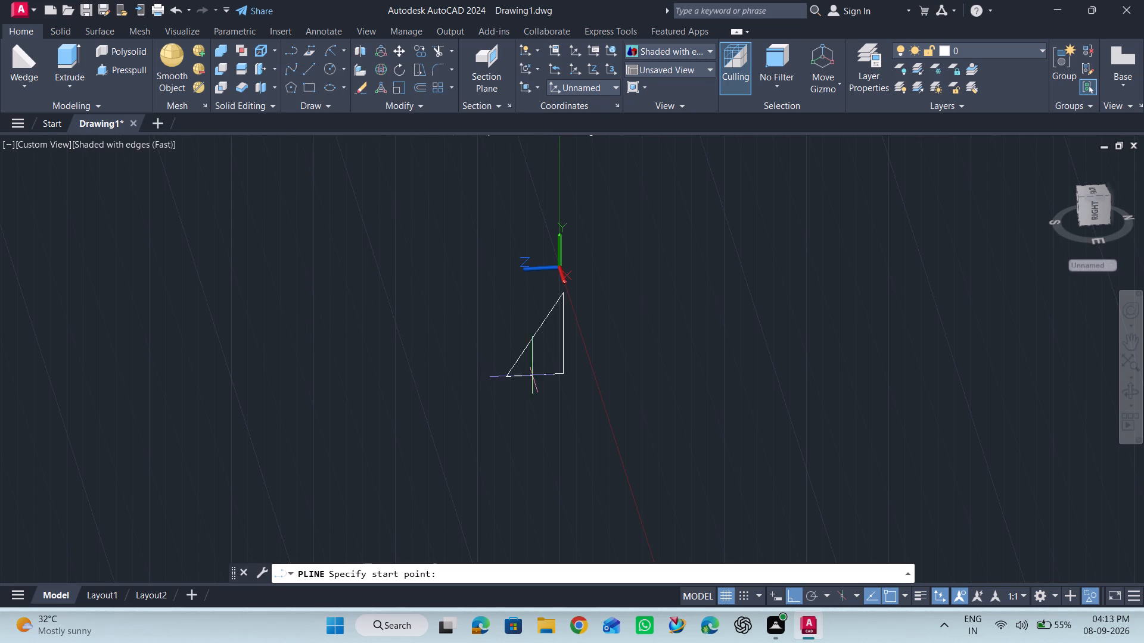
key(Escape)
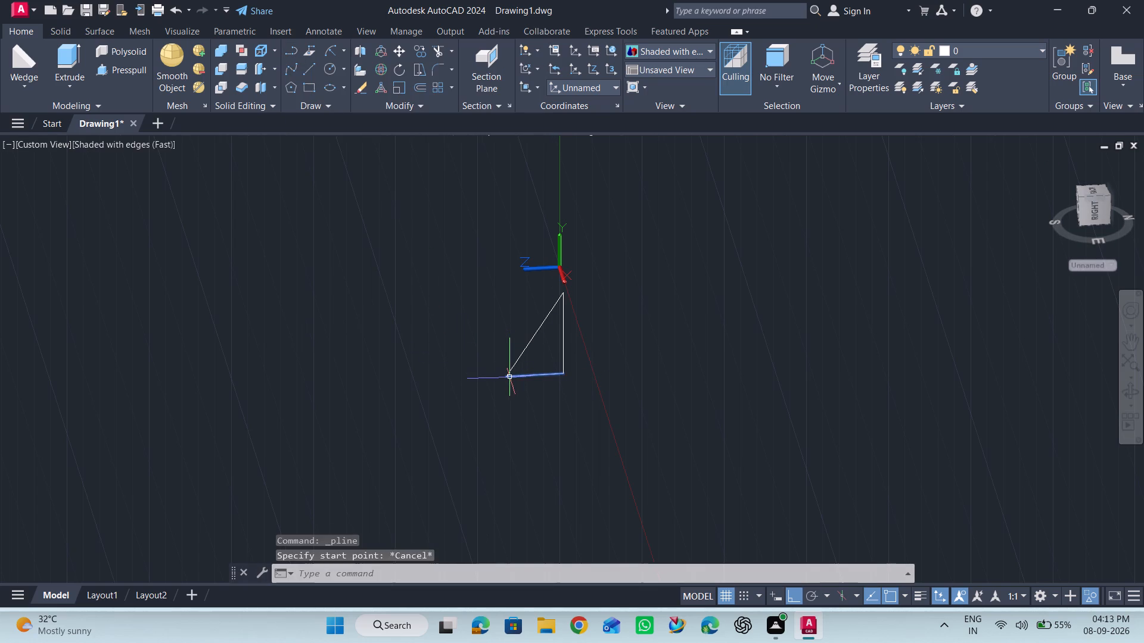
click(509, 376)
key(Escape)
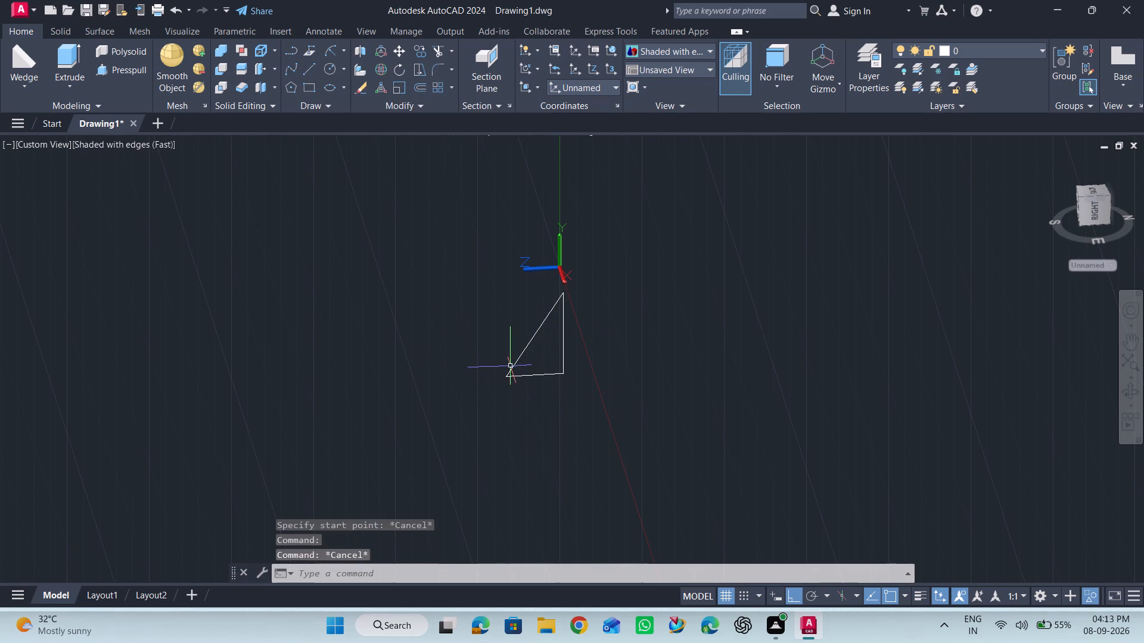
Join the three lines of the rib triangle into a single polyline.
click(521, 356)
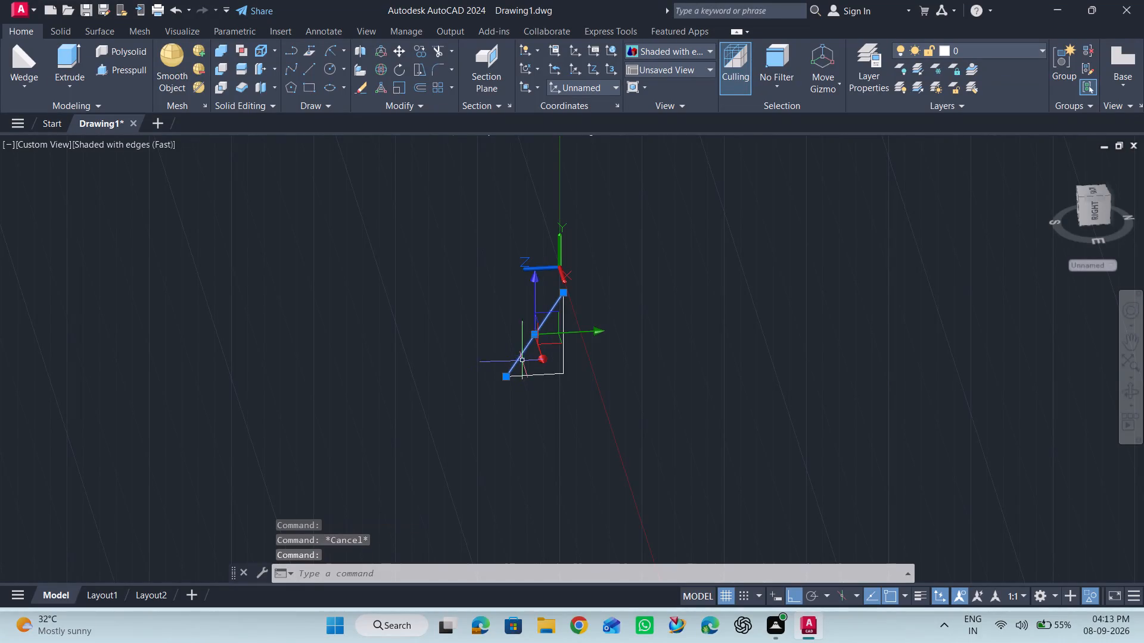
click(529, 375)
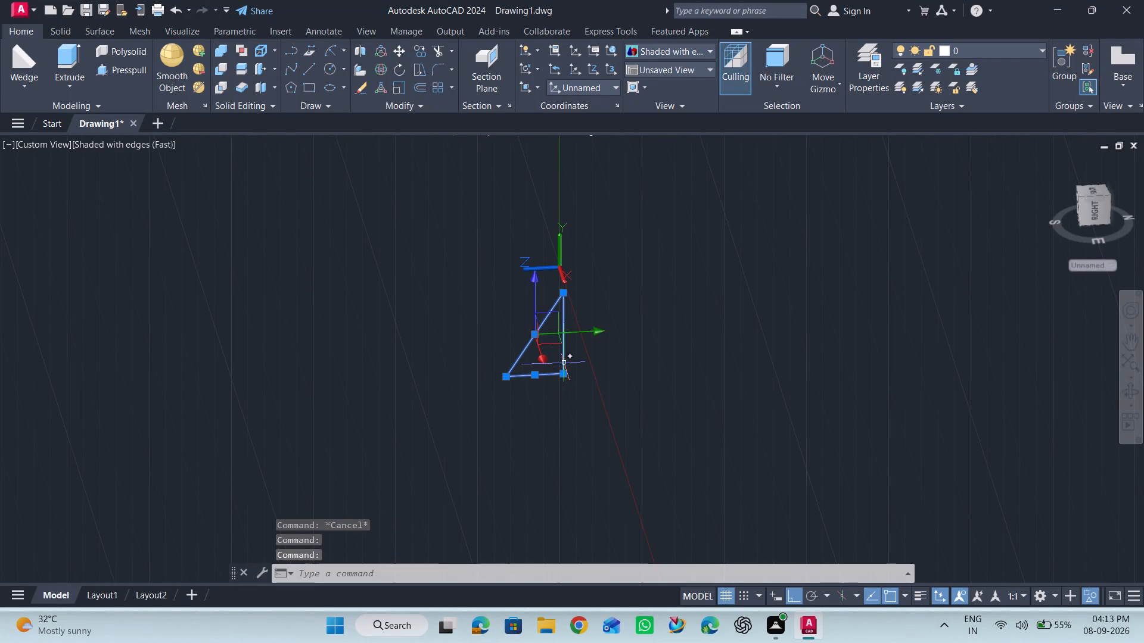
click(564, 361)
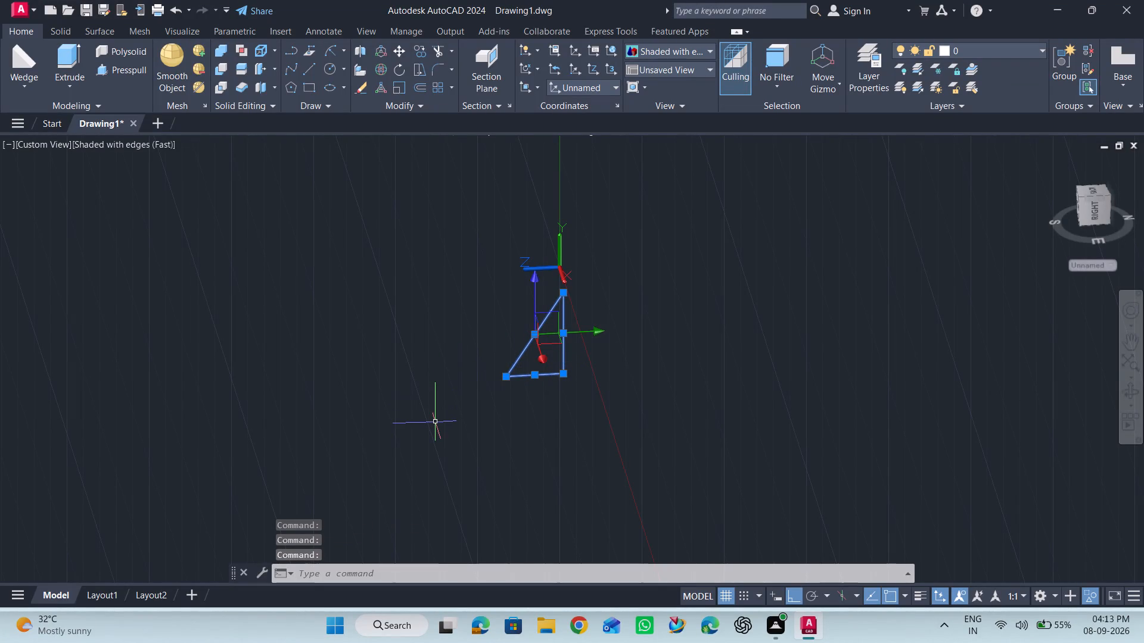
text(UNIO)
key(BackSpace)
key(BackSpace)
key(BackSpace)
key(BackSpace)
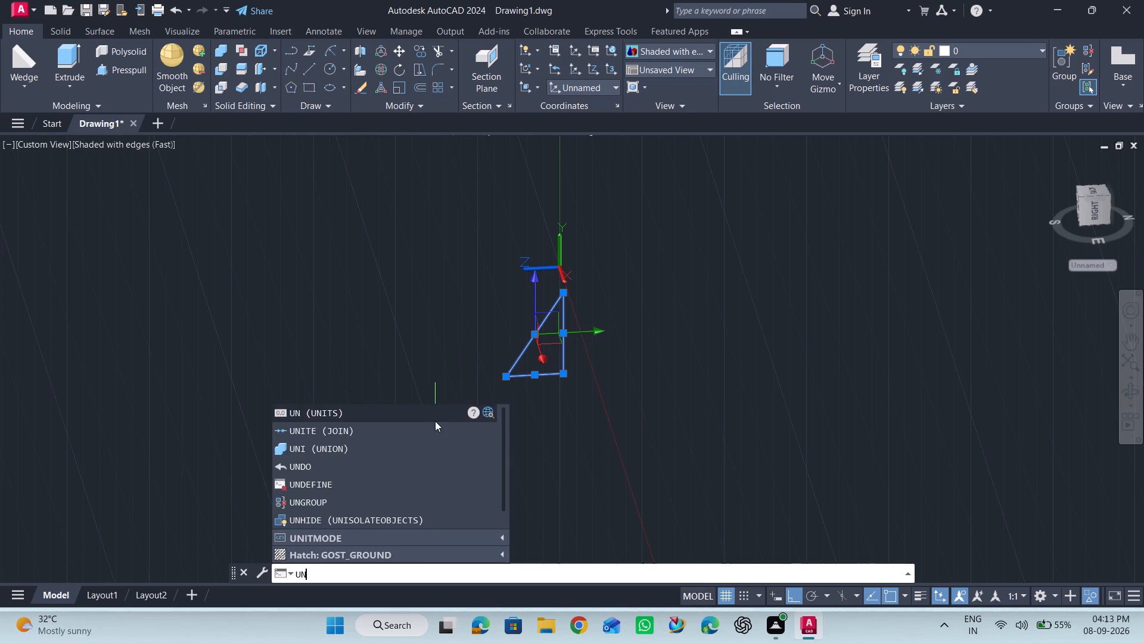
key(BackSpace)
text(JION)
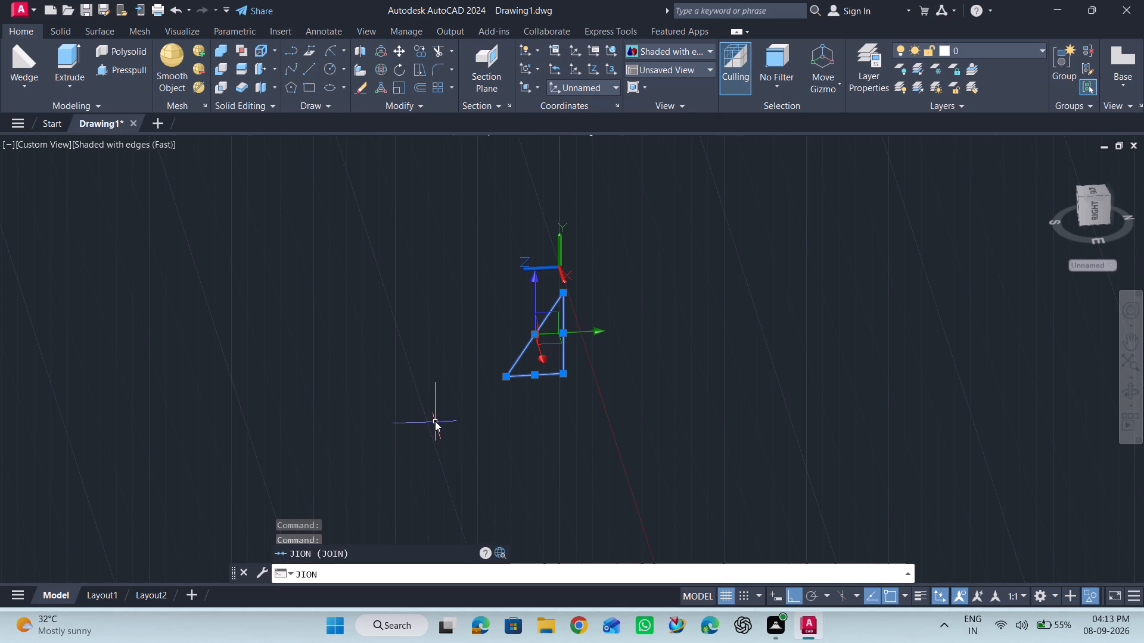
key(Return)
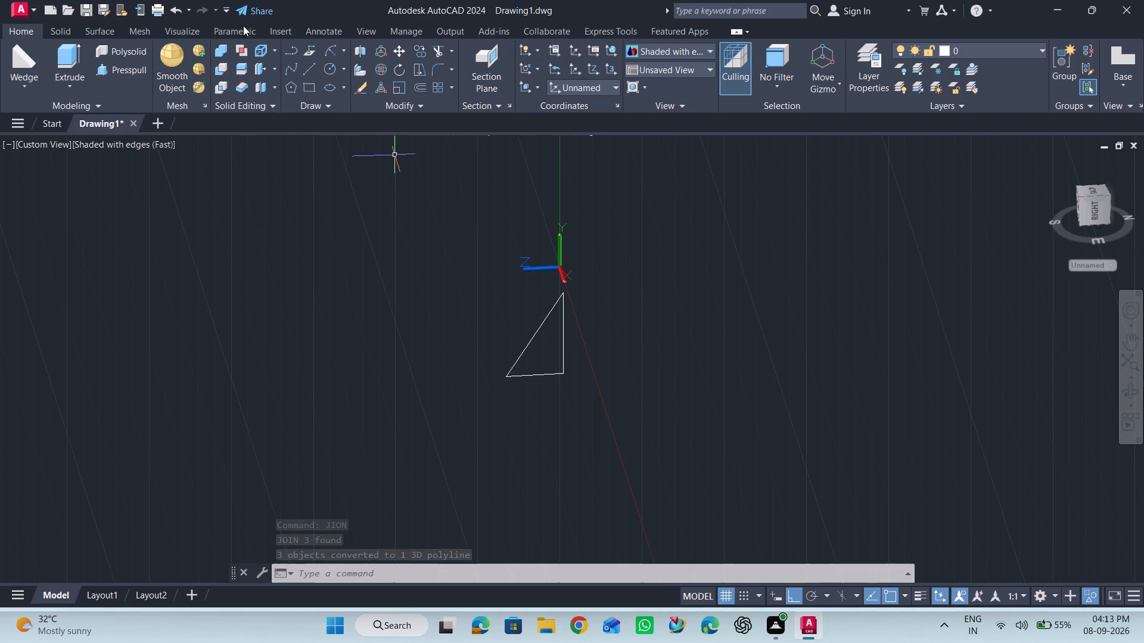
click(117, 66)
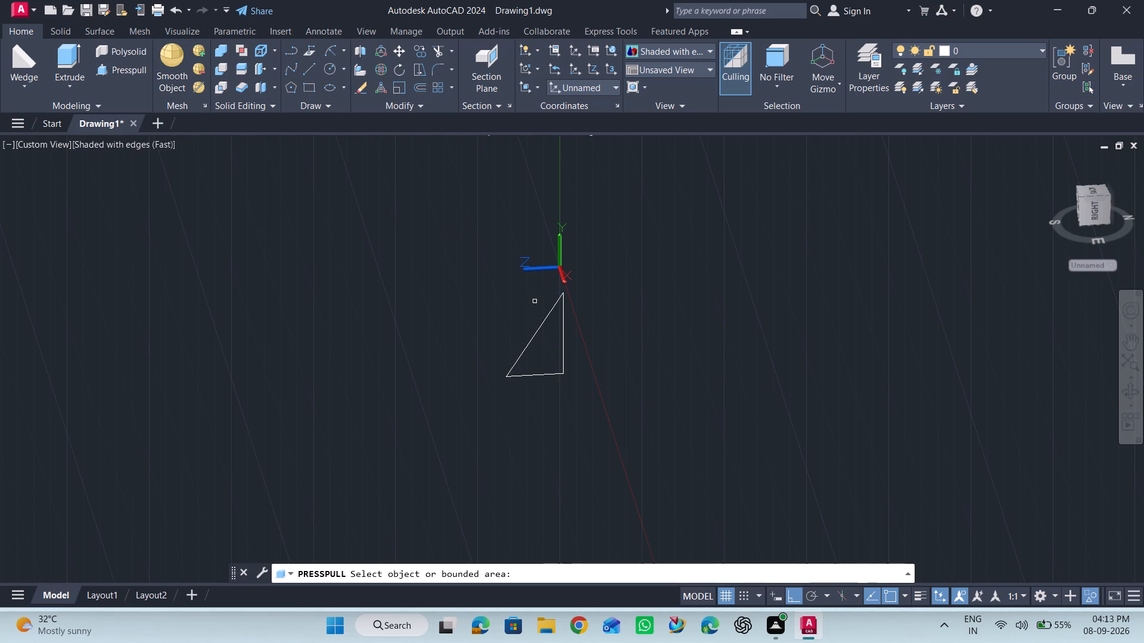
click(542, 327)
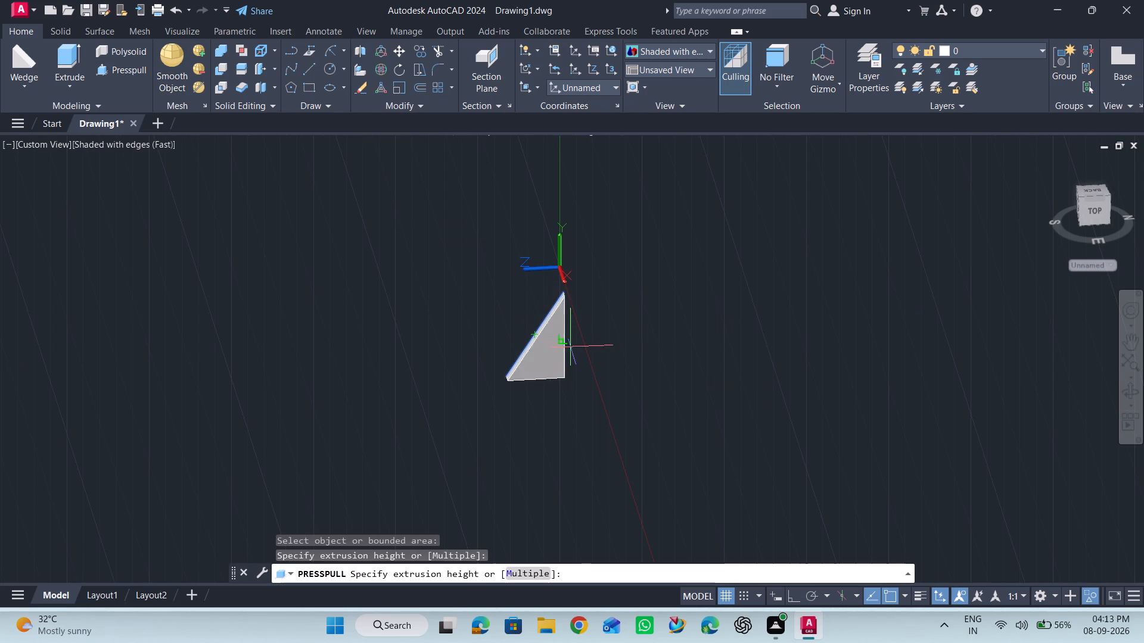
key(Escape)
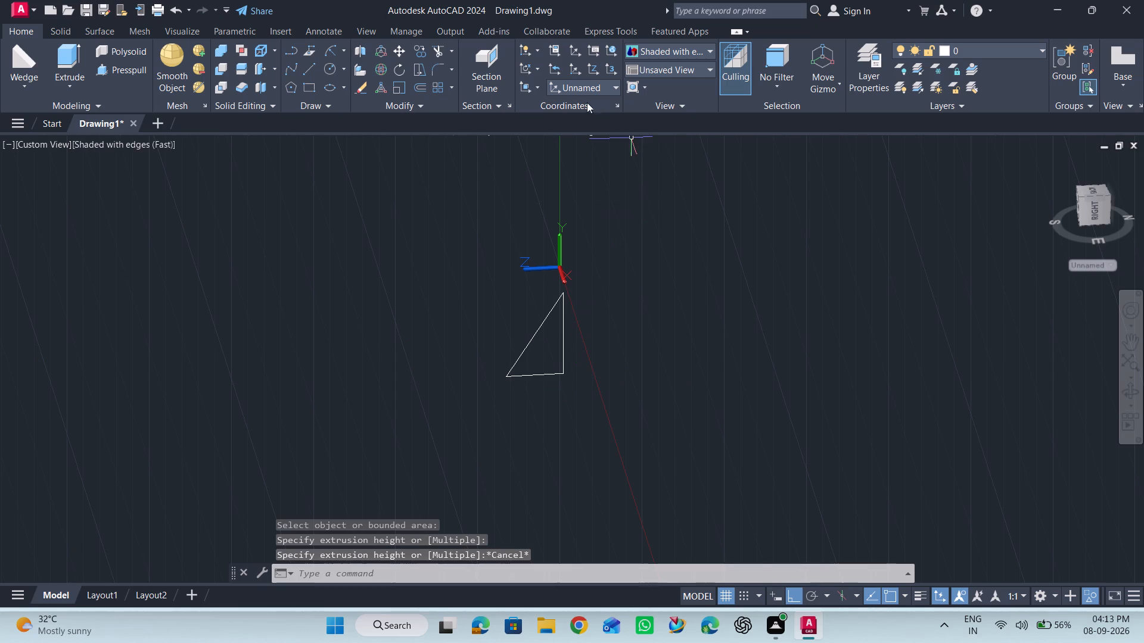
End object isolation to bring the hidden bracket body back around the triangle.
right_click(727, 298)
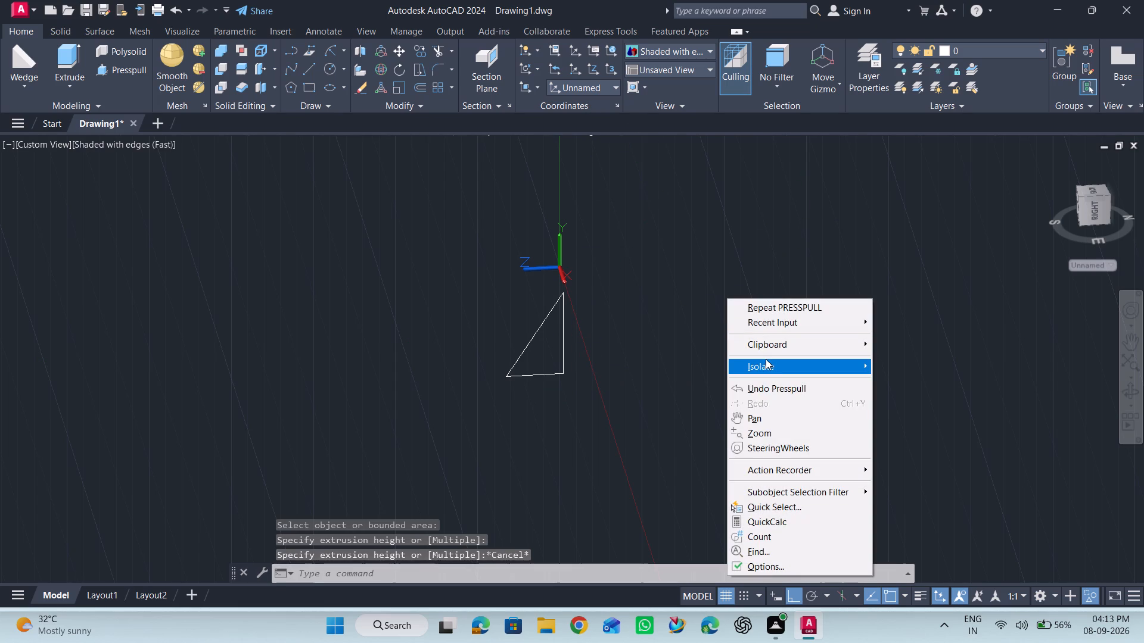
click(766, 359)
click(909, 394)
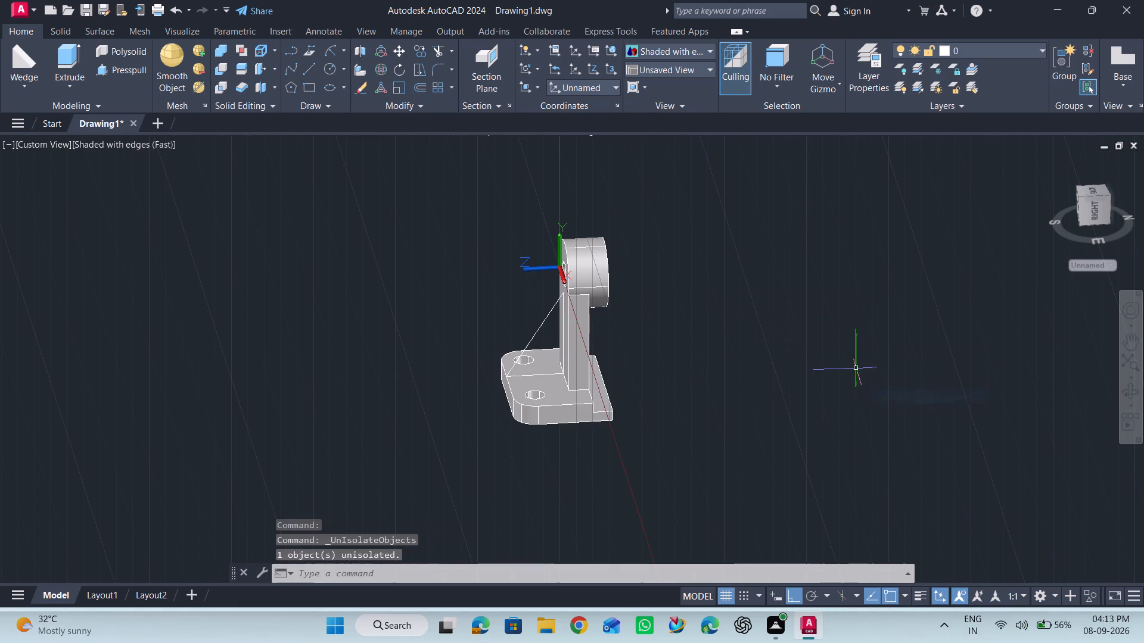
Presspull the joined triangle 6 units across the bracket's width to form a solid rib between base plate and upright.
click(1139, 395)
drag(844, 348, 992, 356)
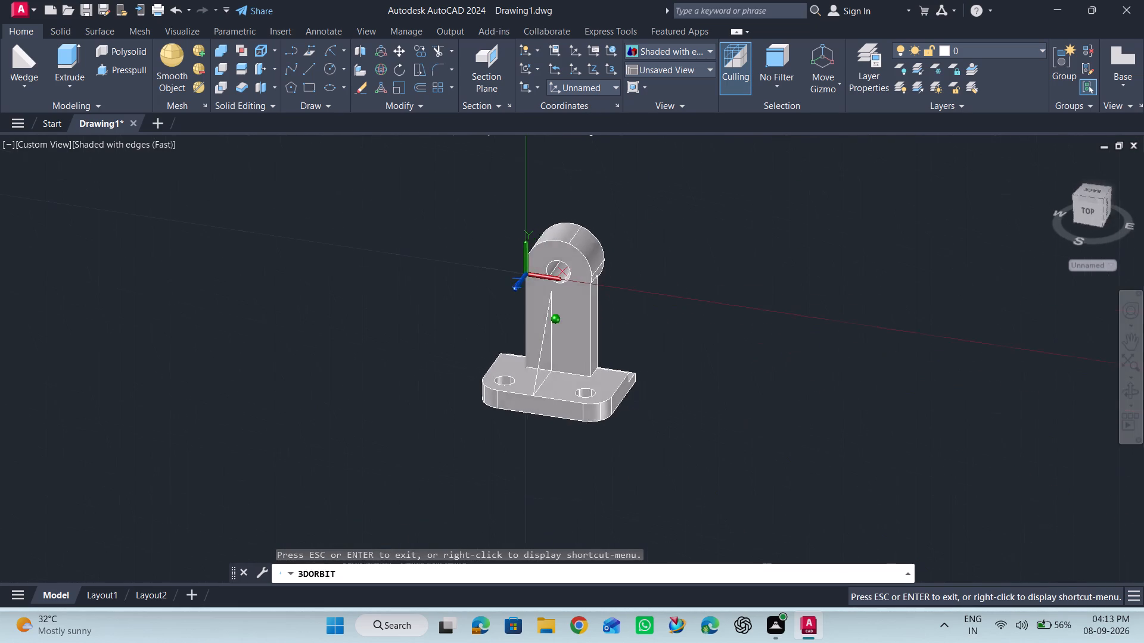
drag(992, 356, 995, 358)
key(Escape)
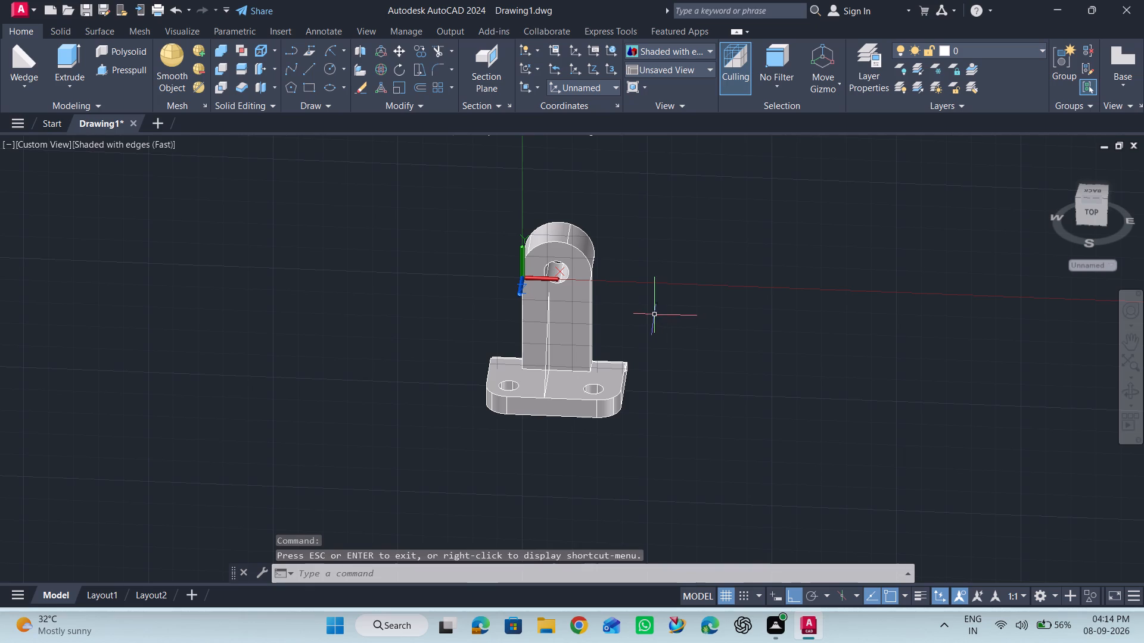
scroll(636, 314, up, 1)
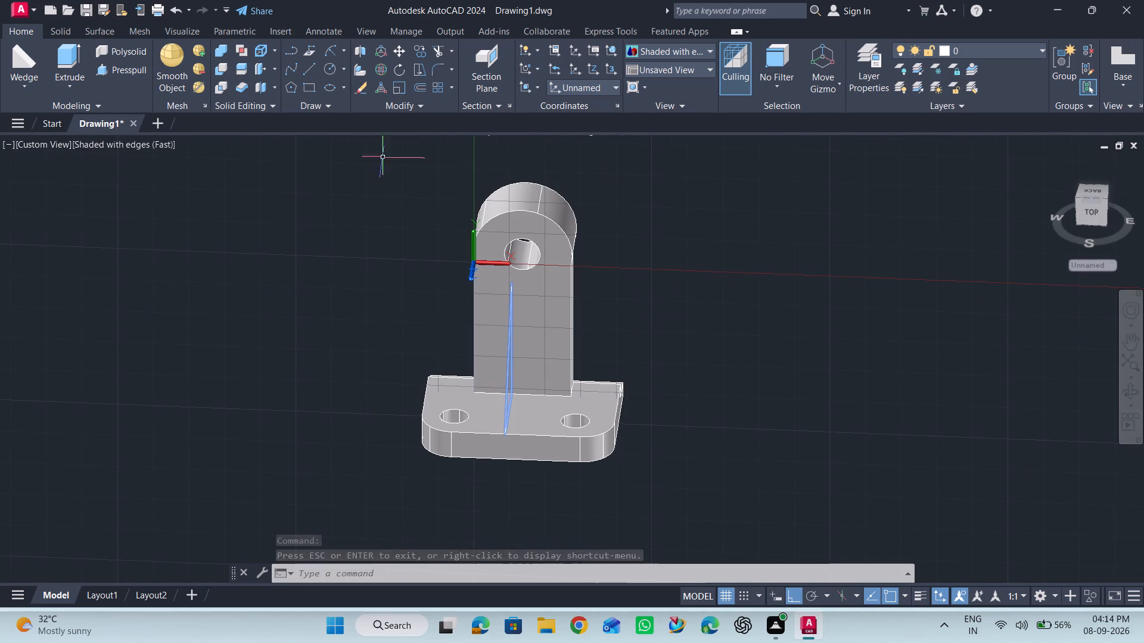
click(126, 73)
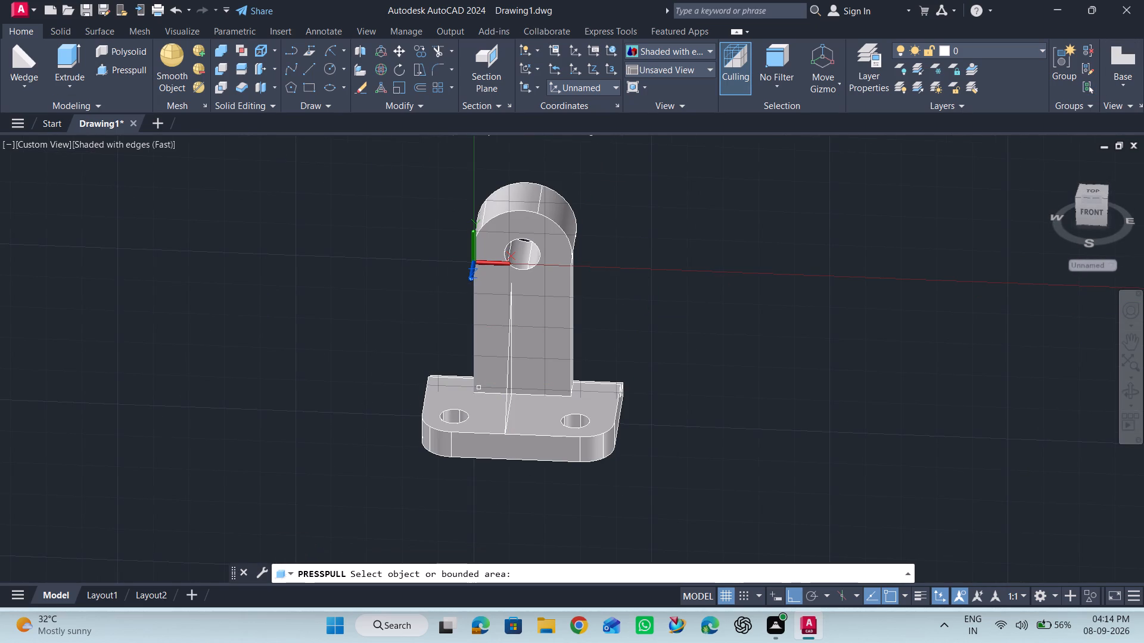
click(507, 389)
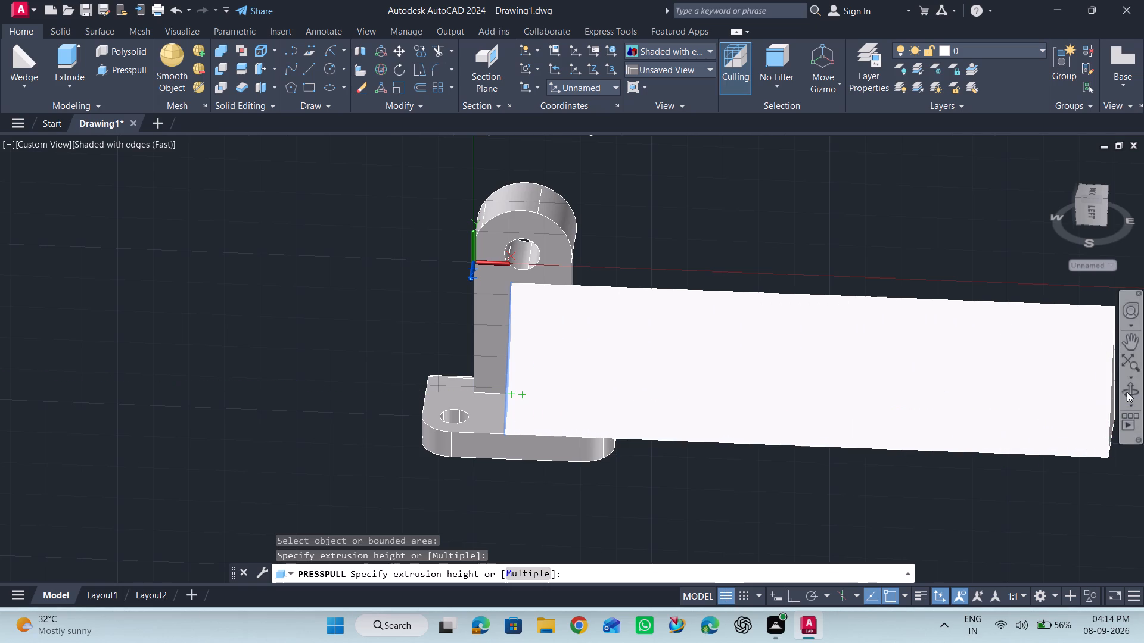
click(1128, 392)
drag(710, 429, 718, 407)
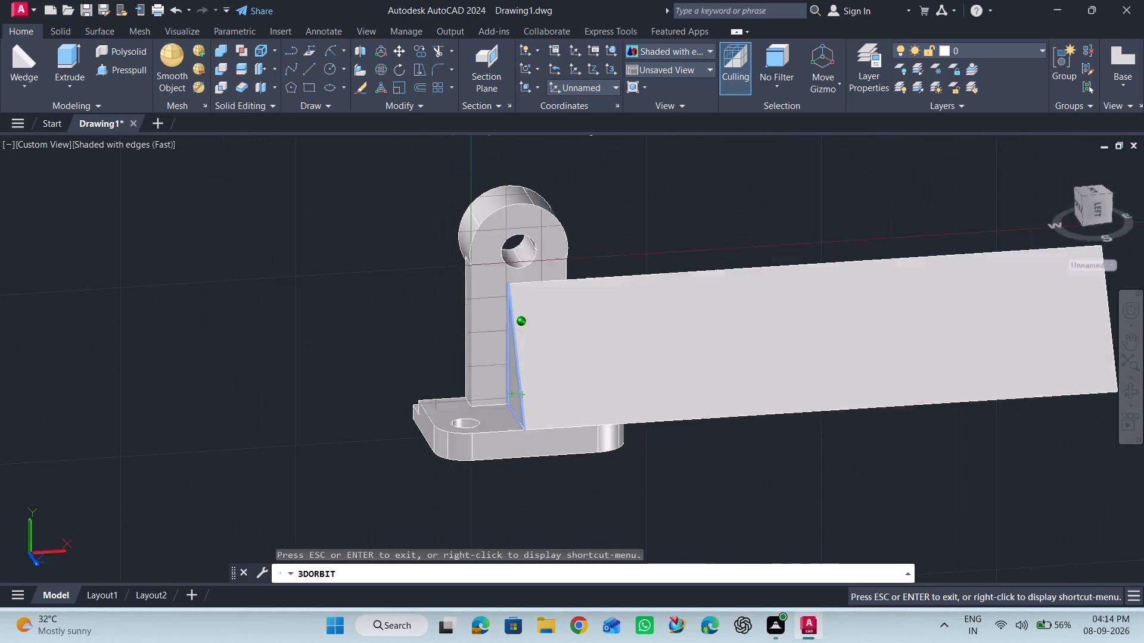
drag(718, 407, 579, 402)
key(Escape)
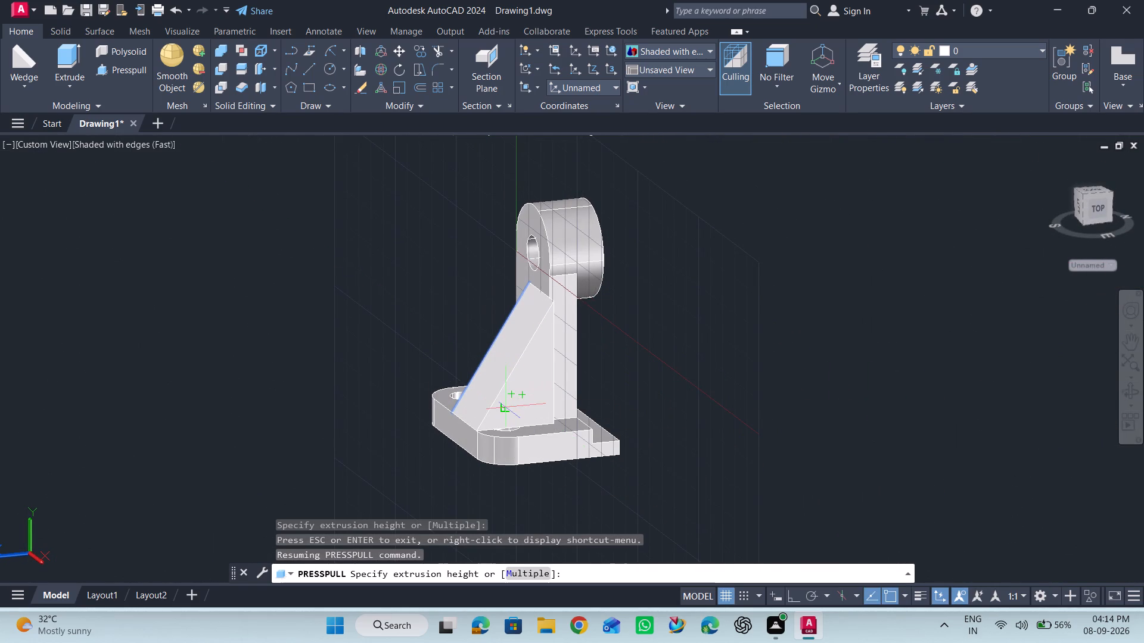
scroll(464, 405, up, 3)
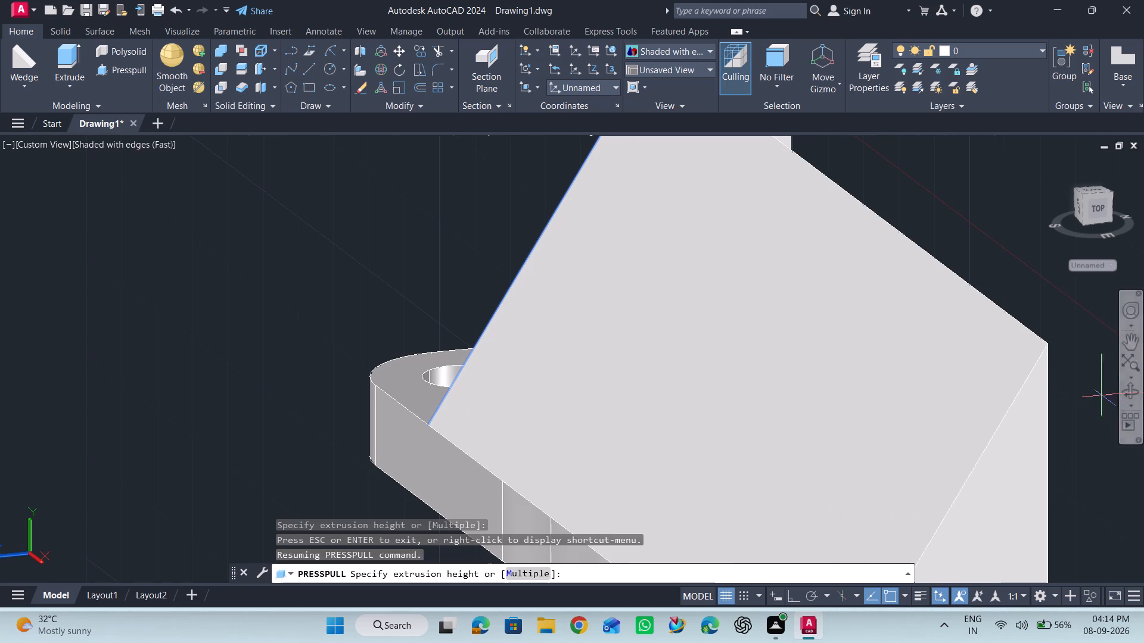
click(1129, 385)
drag(960, 382, 995, 419)
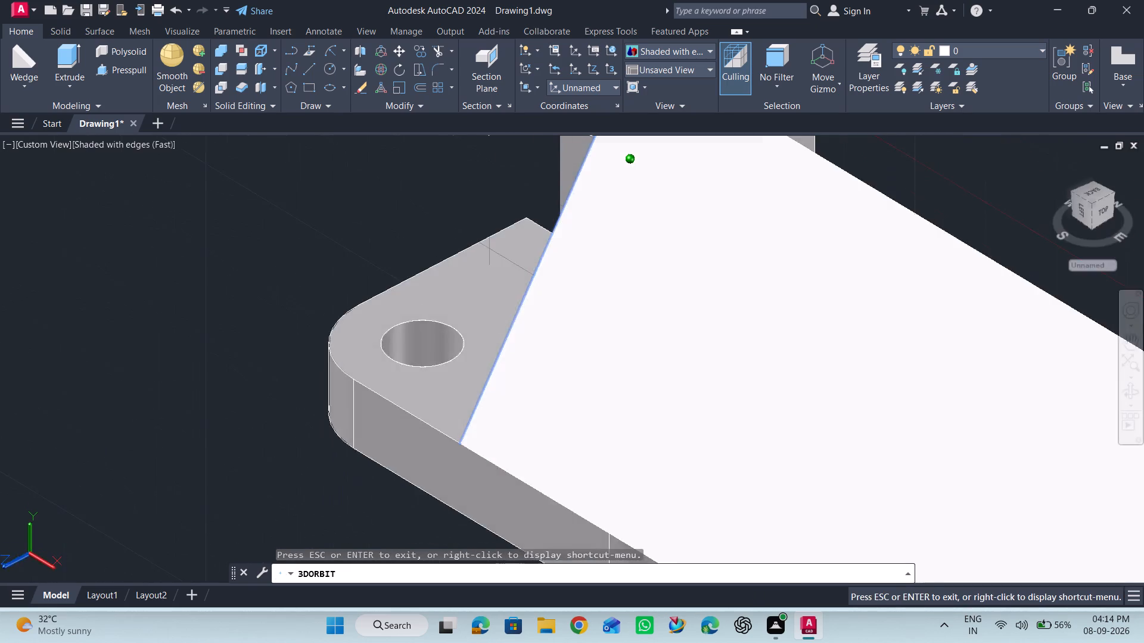
drag(995, 419, 1042, 422)
scroll(909, 429, down, 5)
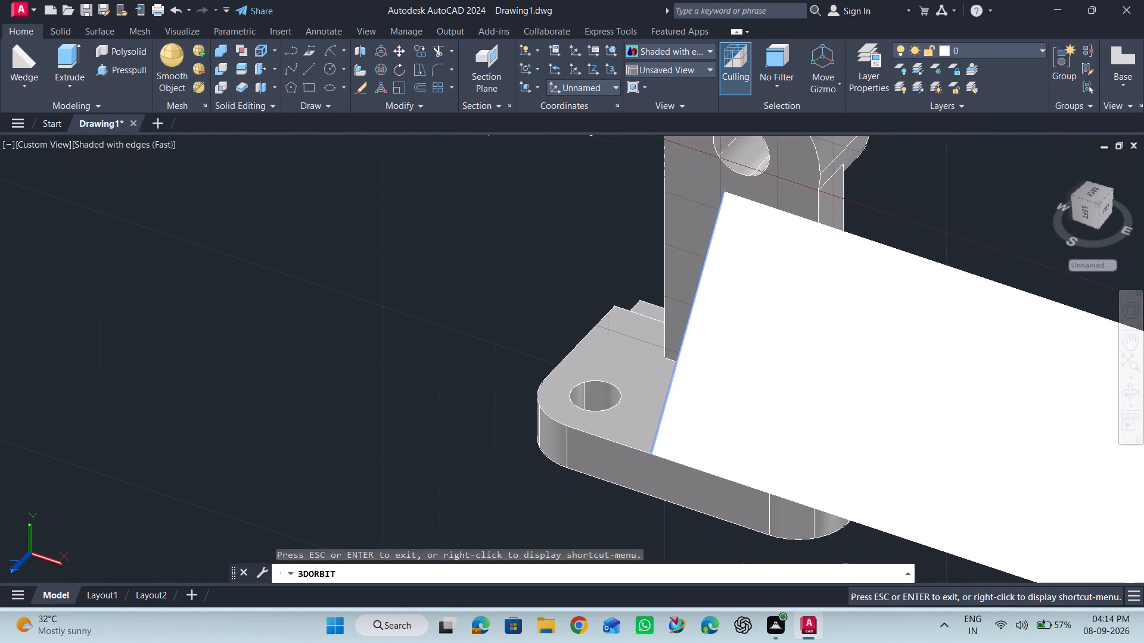
scroll(846, 426, down, 1)
key(Escape)
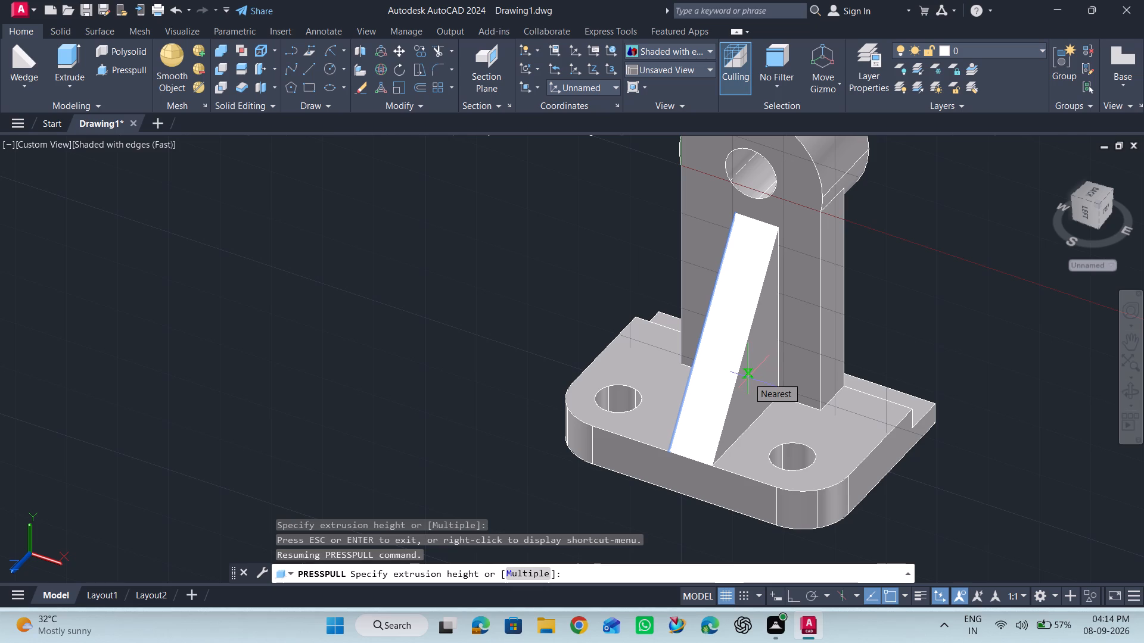
key(6)
key(Return)
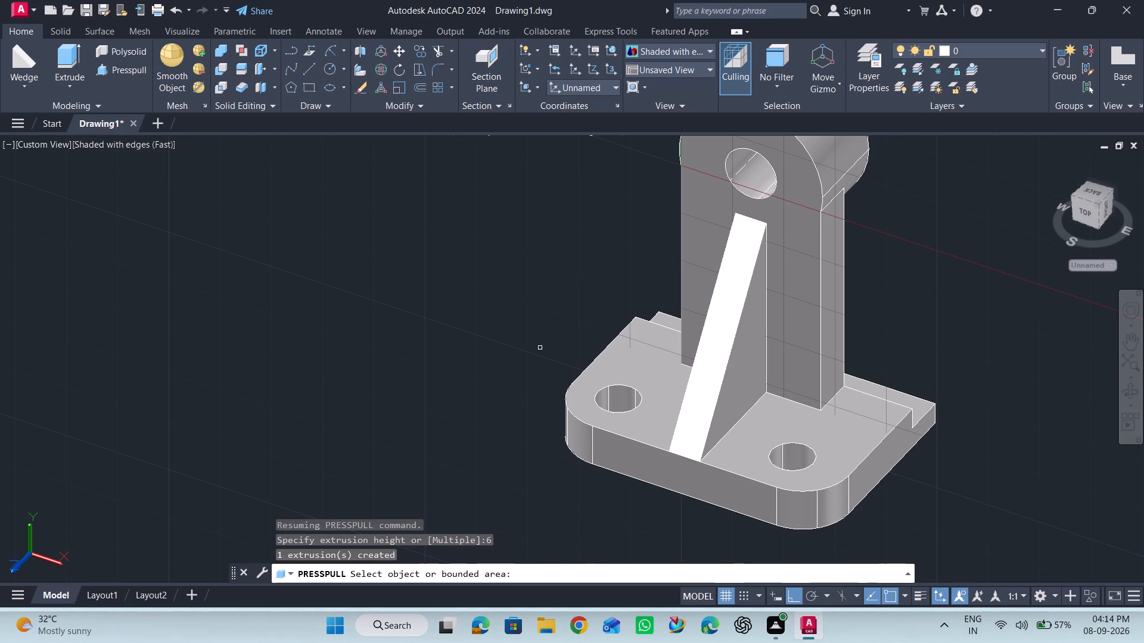
scroll(312, 288, down, 2)
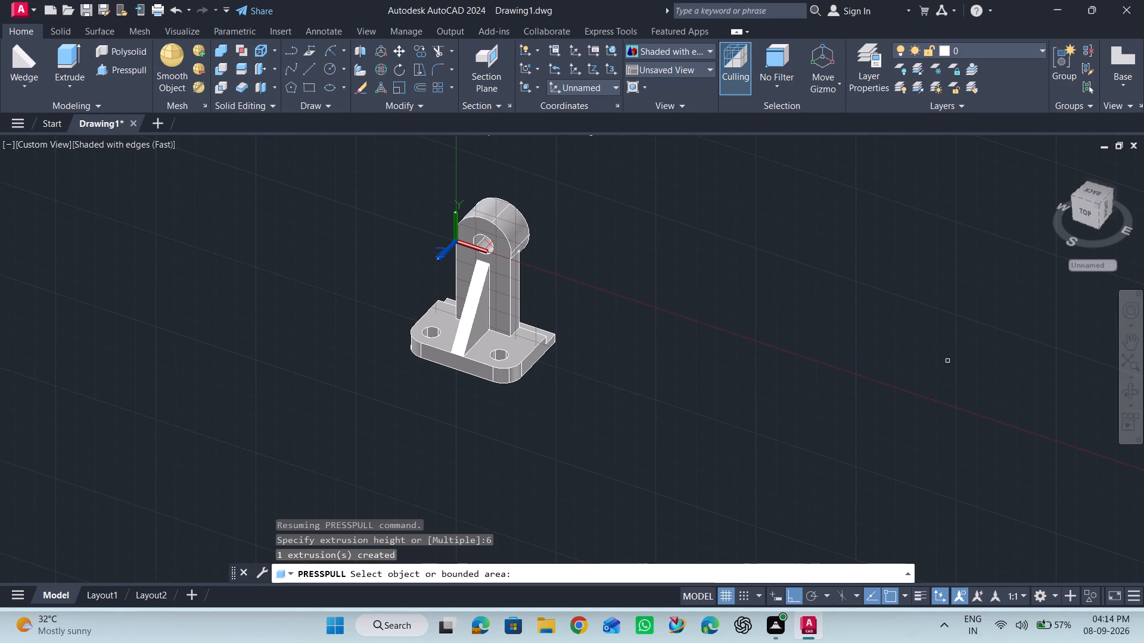
Switch the active coordinate system from the unnamed UCS back to World.
key(Escape)
click(1124, 394)
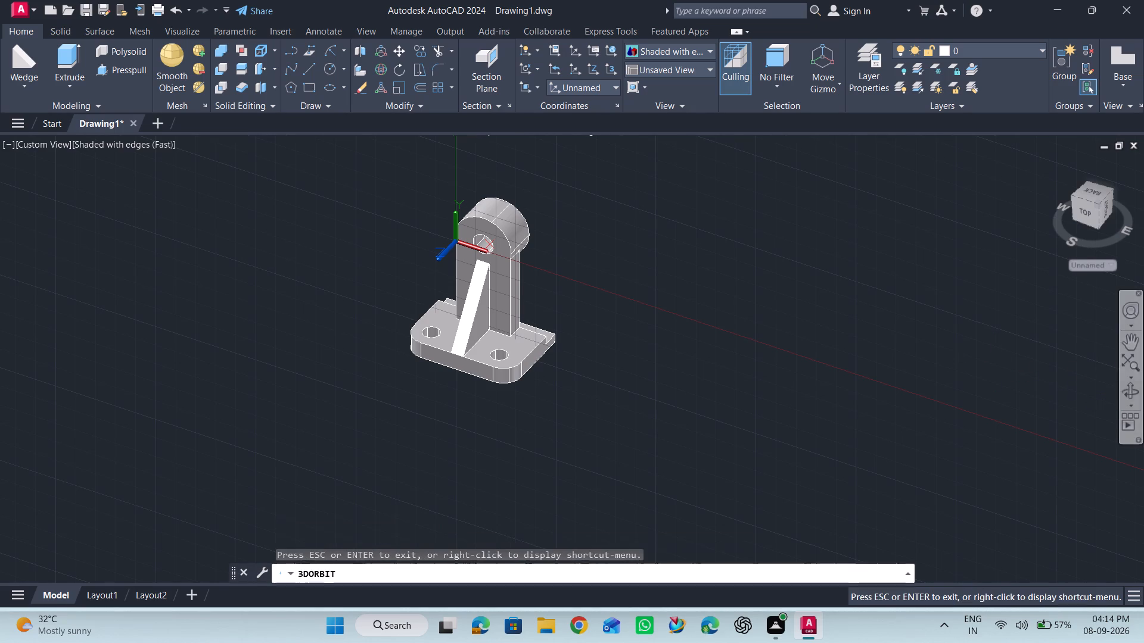
drag(993, 367, 495, 328)
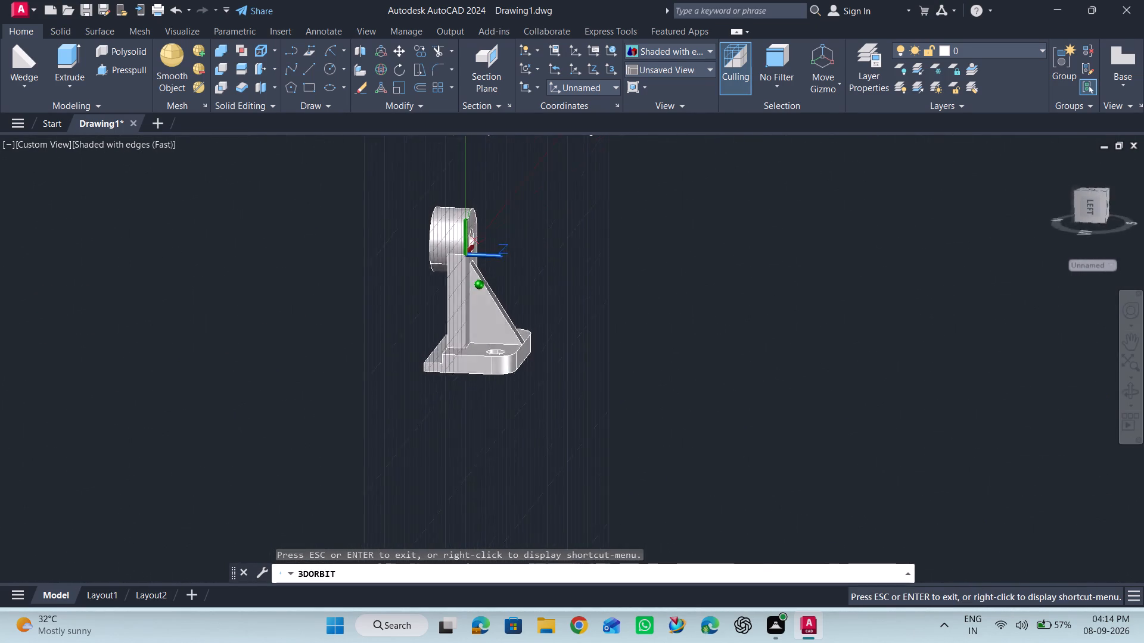
drag(495, 328, 873, 385)
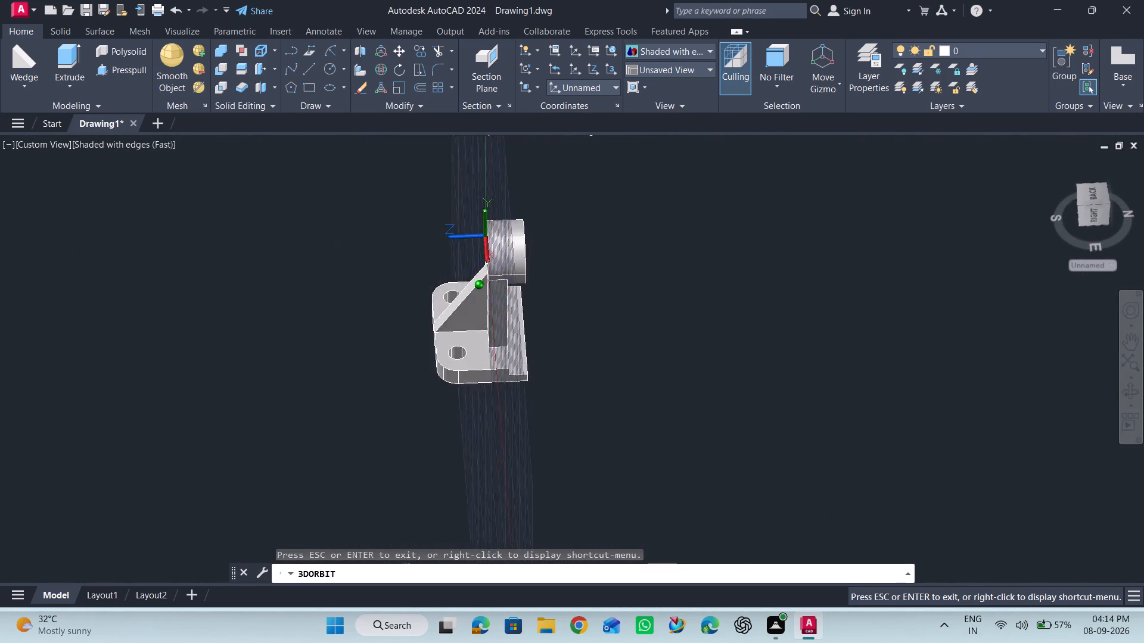
drag(873, 385, 1046, 354)
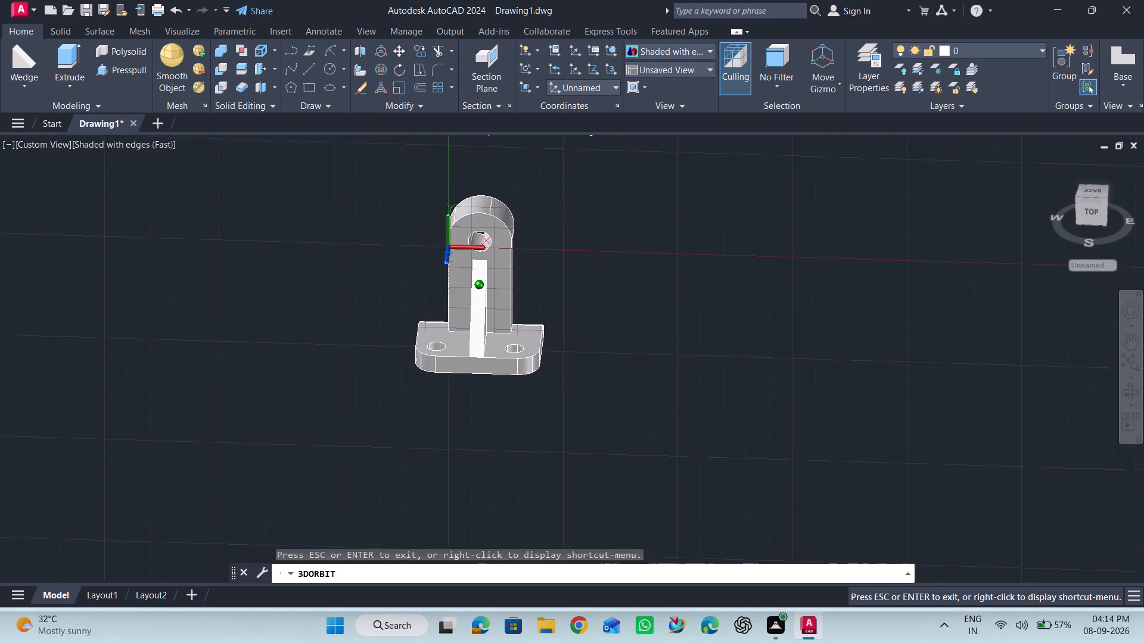
drag(1046, 354, 918, 387)
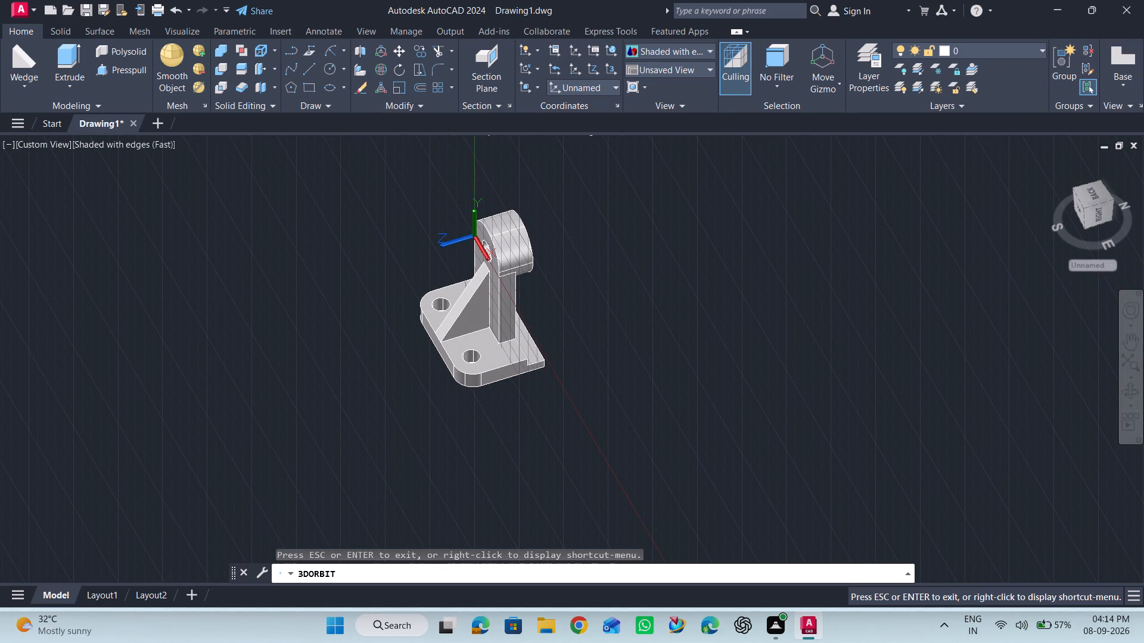
click(540, 85)
click(542, 85)
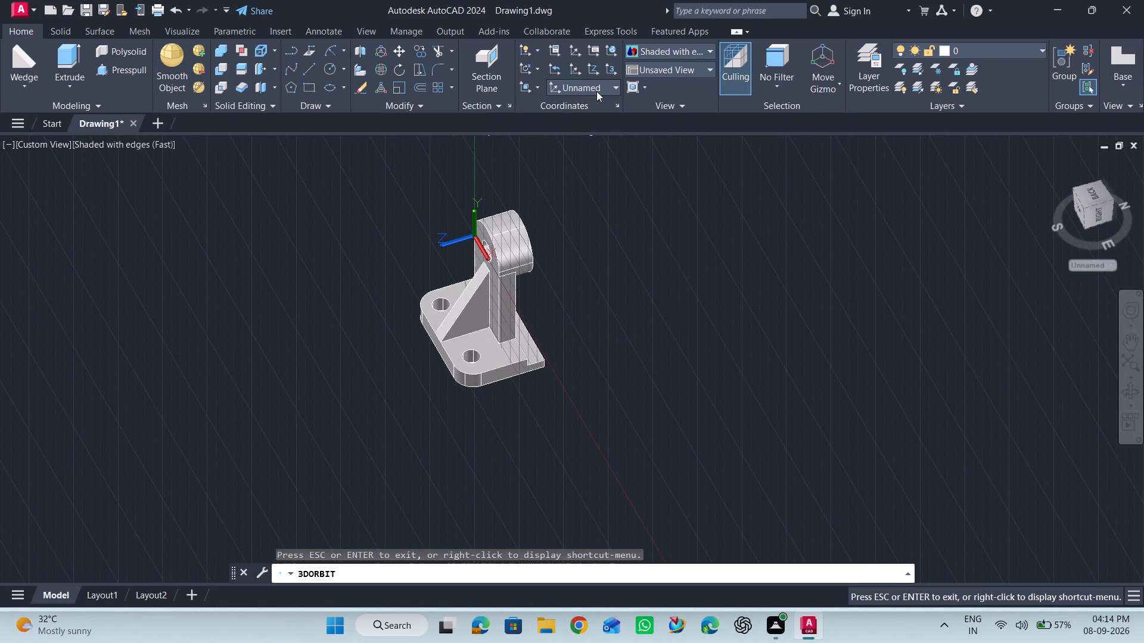
click(598, 91)
click(595, 104)
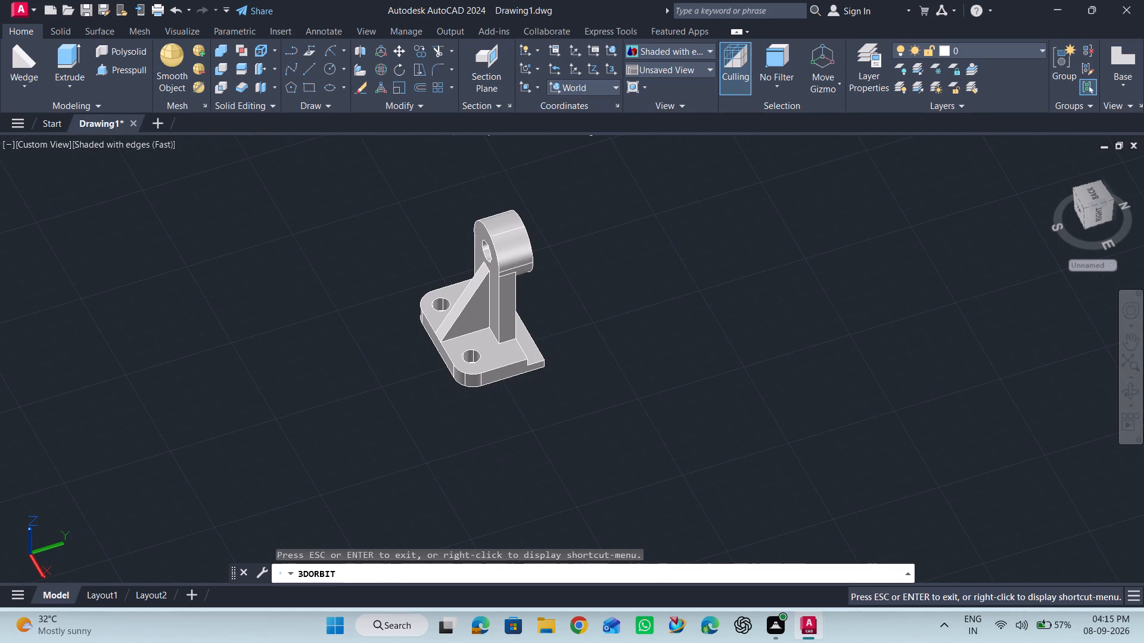
Examine the bracket and its triangular rib from the right and left sides.
drag(638, 301, 565, 261)
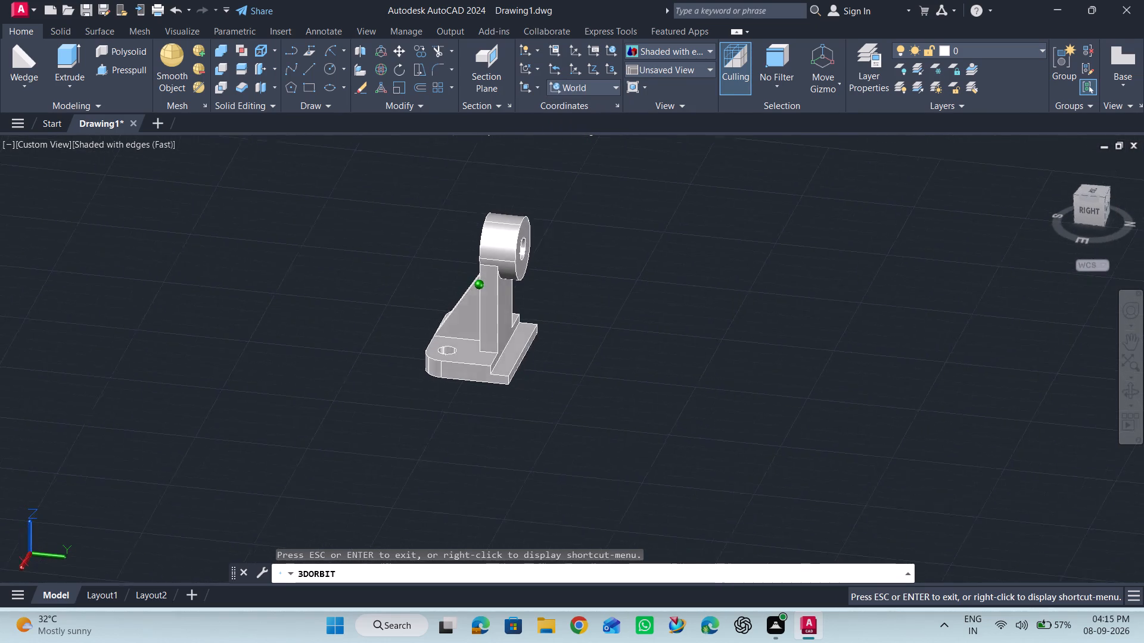
drag(565, 261, 231, 264)
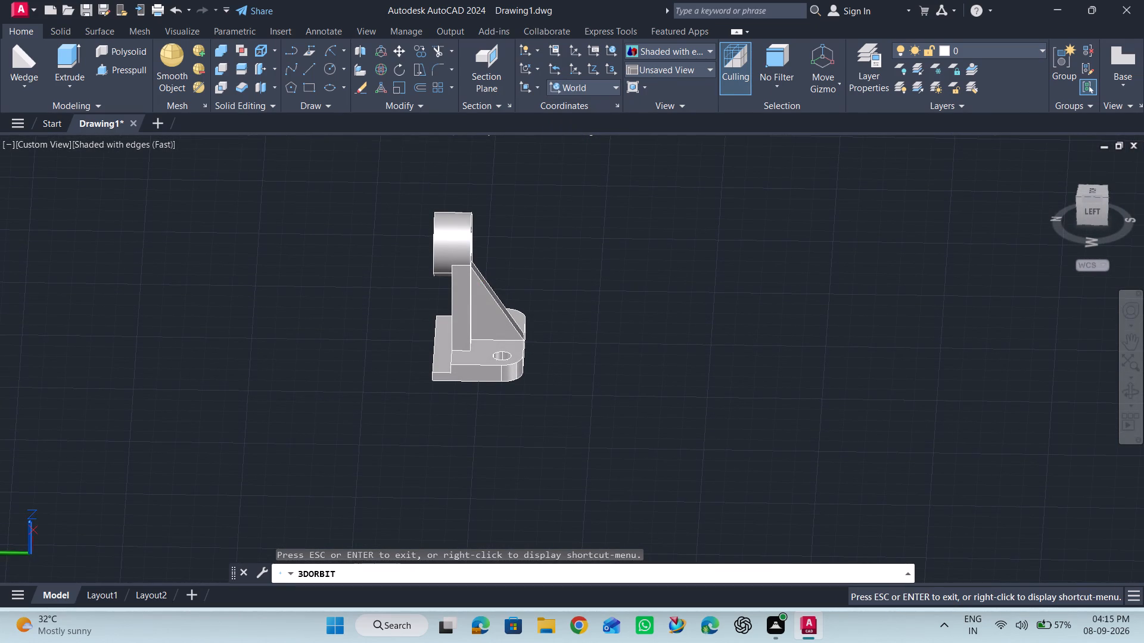
scroll(372, 227, up, 2)
key(Escape)
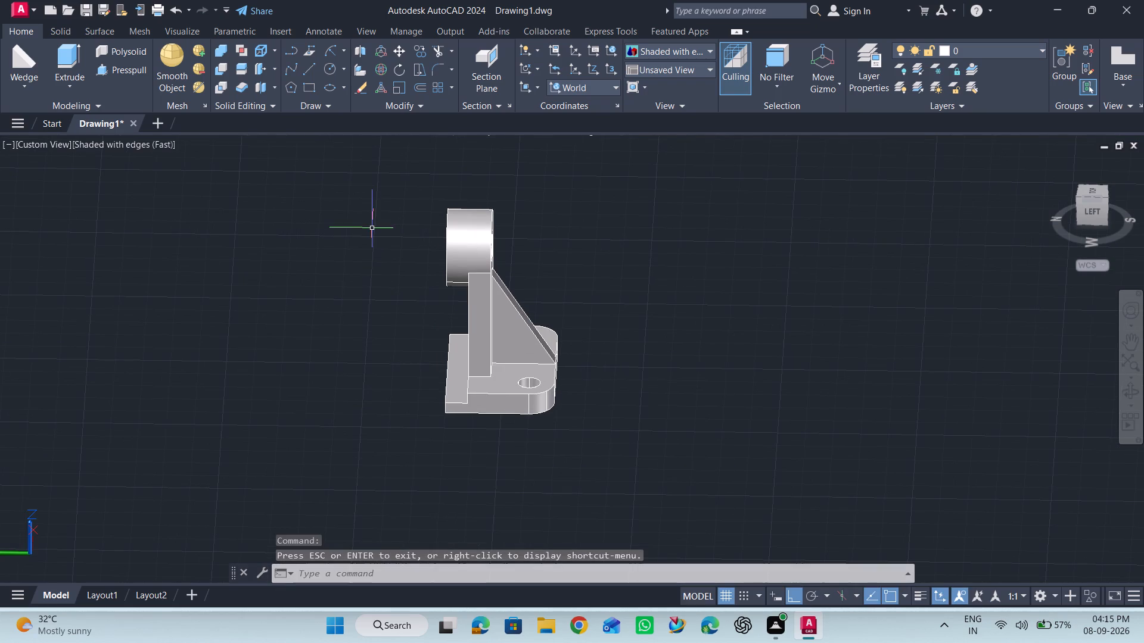
scroll(402, 265, down, 1)
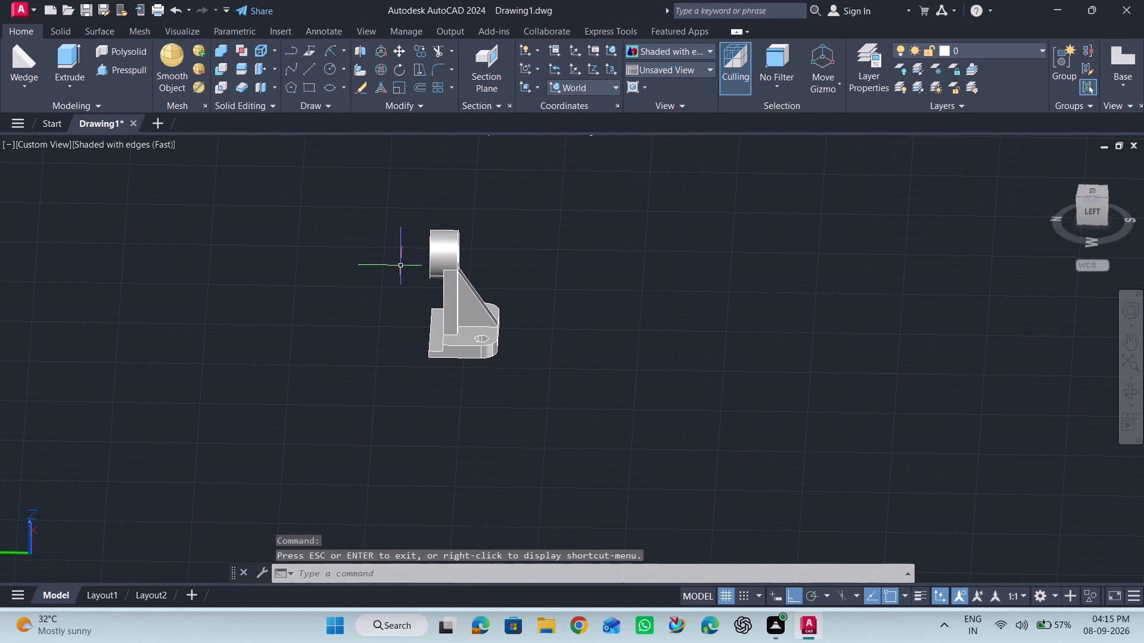
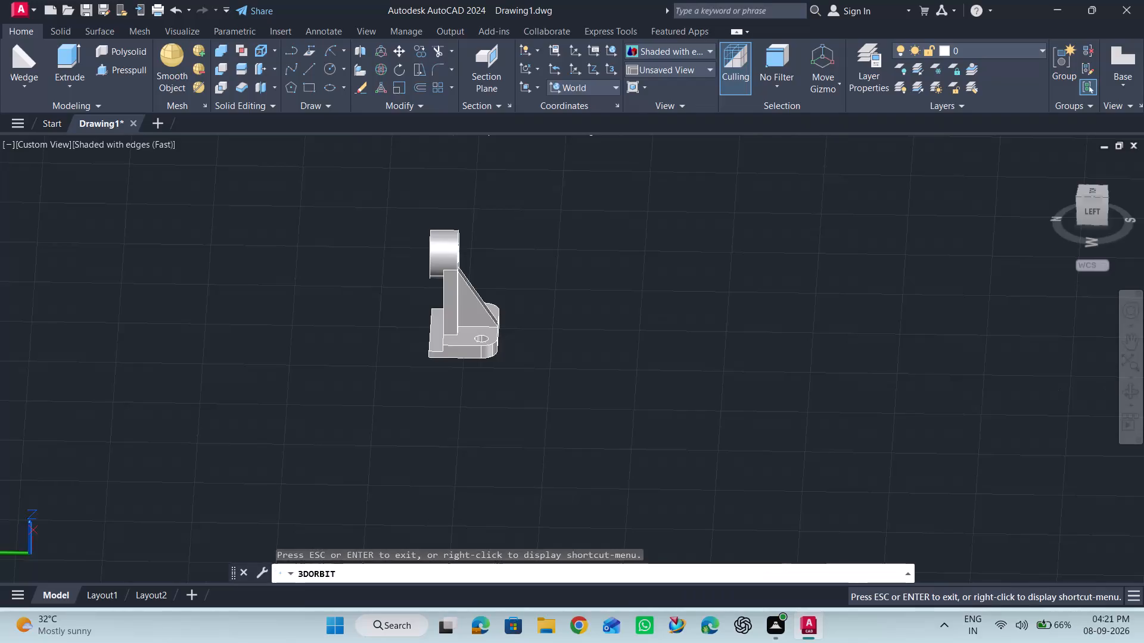
Examine the finished bracket from several sides, ending with an enlarged, centred view of the rib and base plate holes.
drag(791, 361, 841, 360)
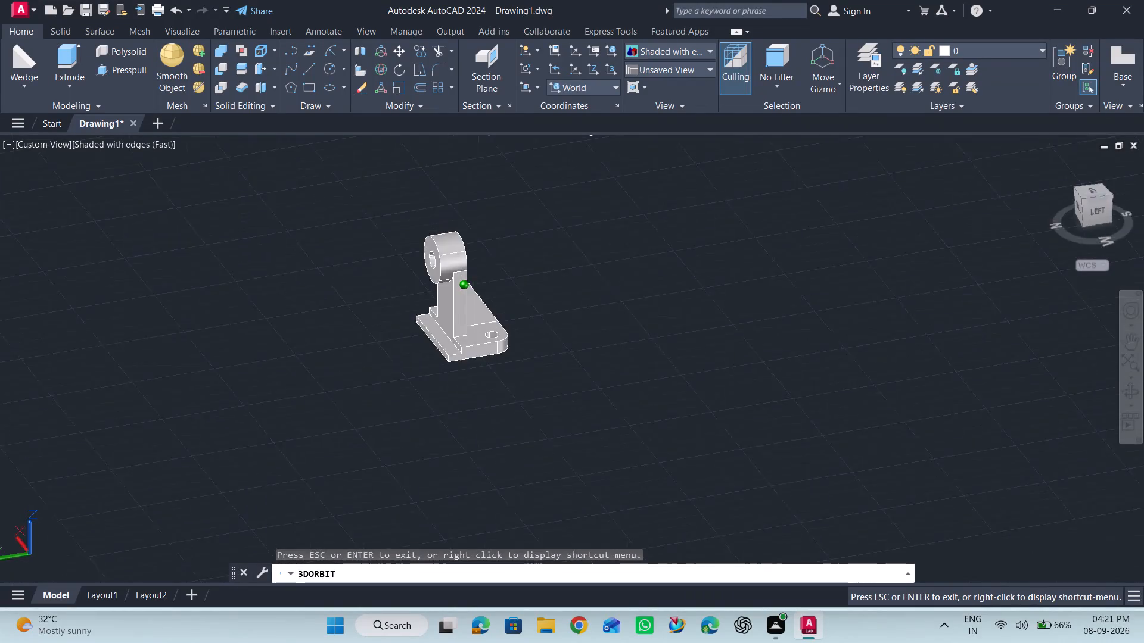
drag(841, 360, 520, 320)
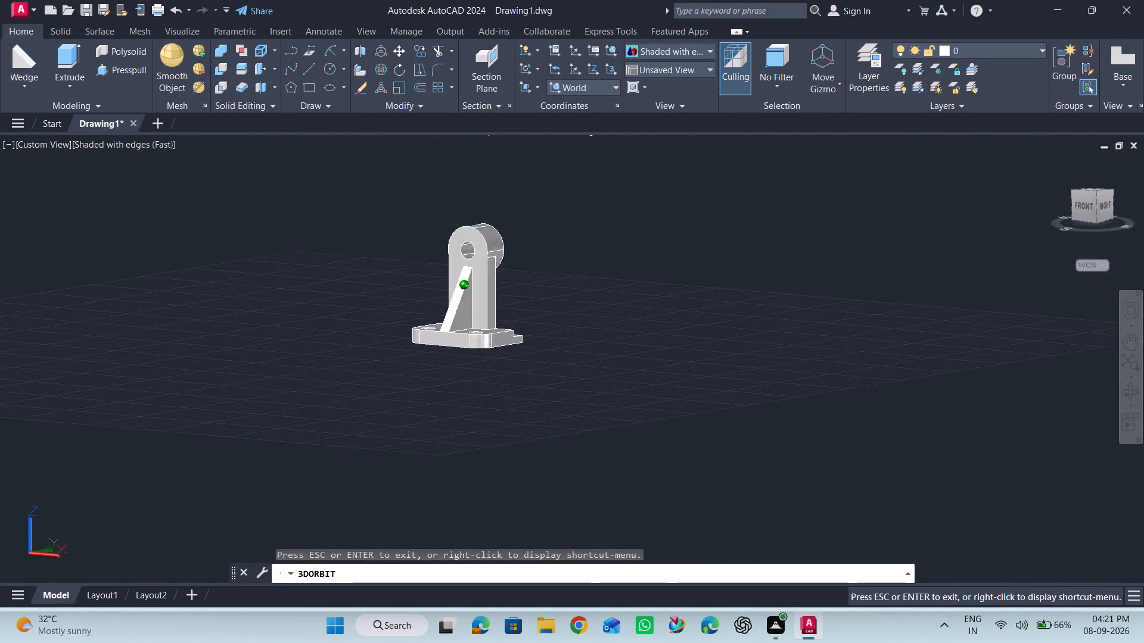
drag(520, 320, 389, 355)
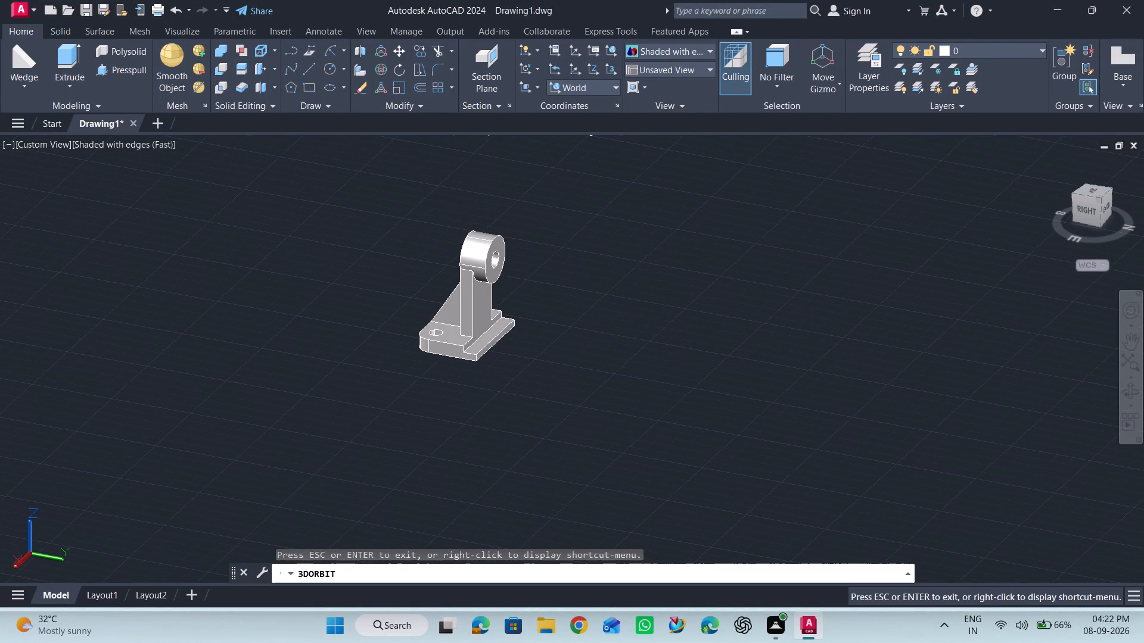
drag(368, 287, 446, 300)
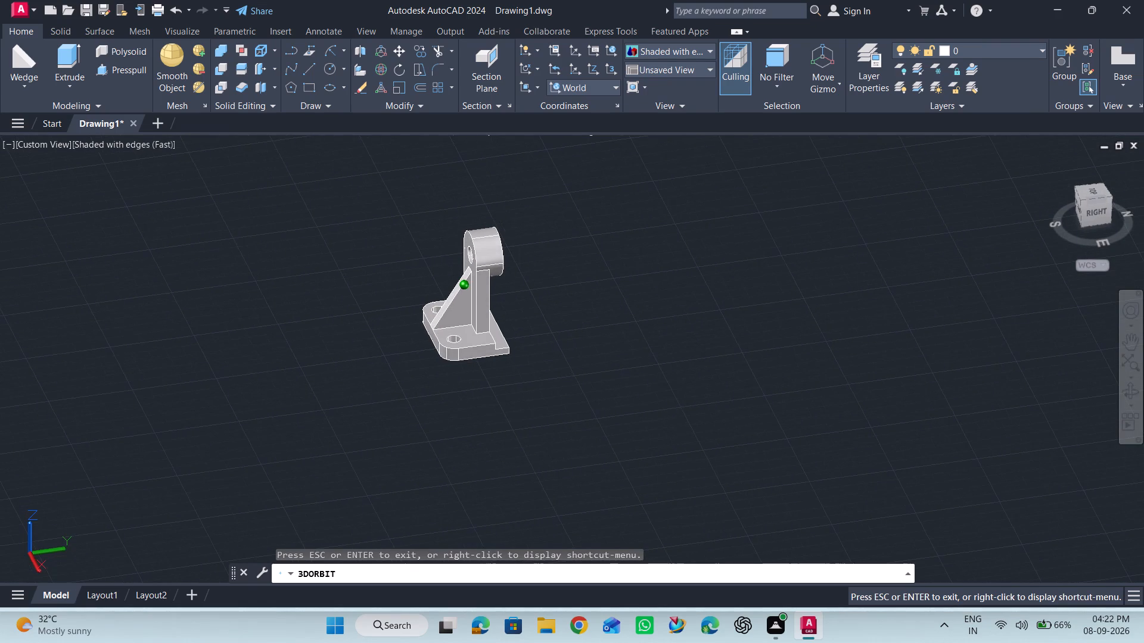
drag(446, 300, 484, 308)
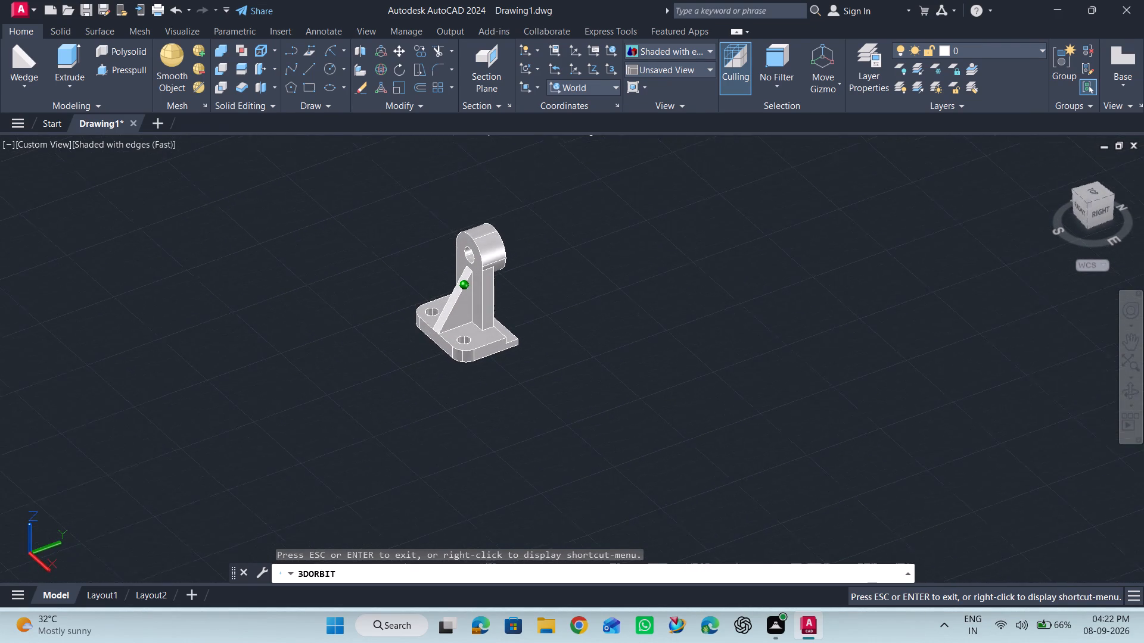
drag(484, 308, 488, 308)
scroll(431, 266, up, 2)
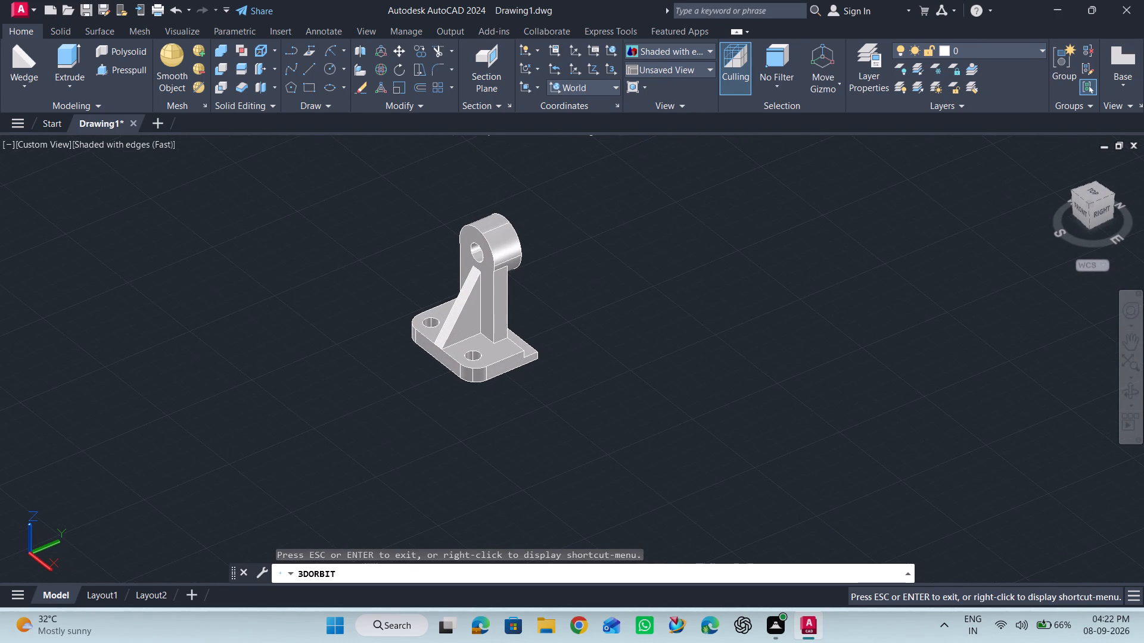
key(space)
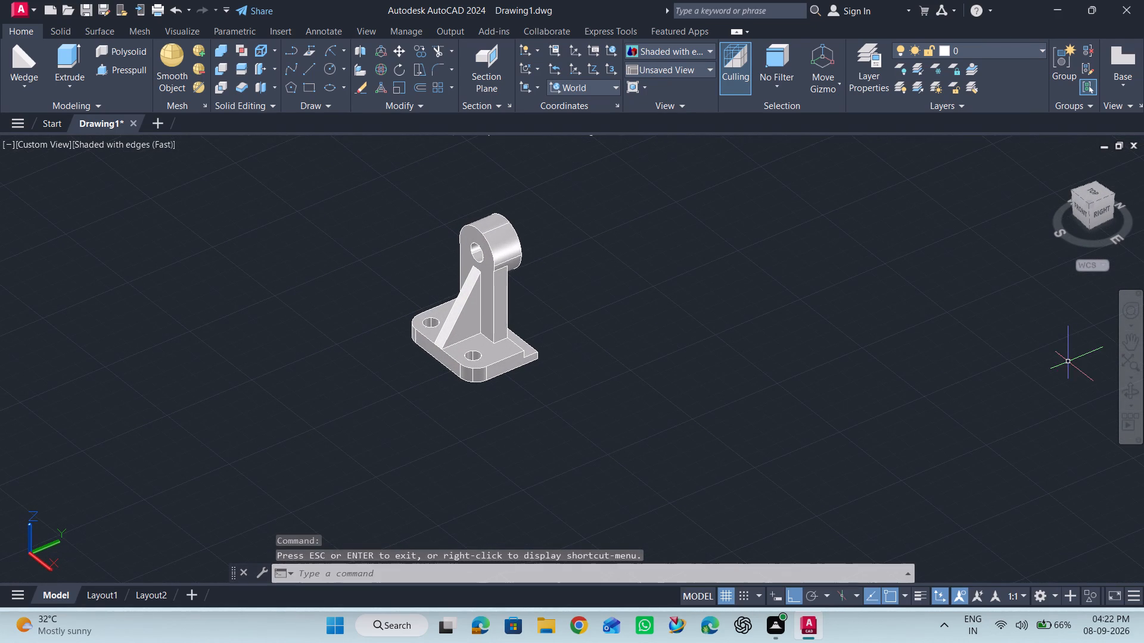
click(1127, 363)
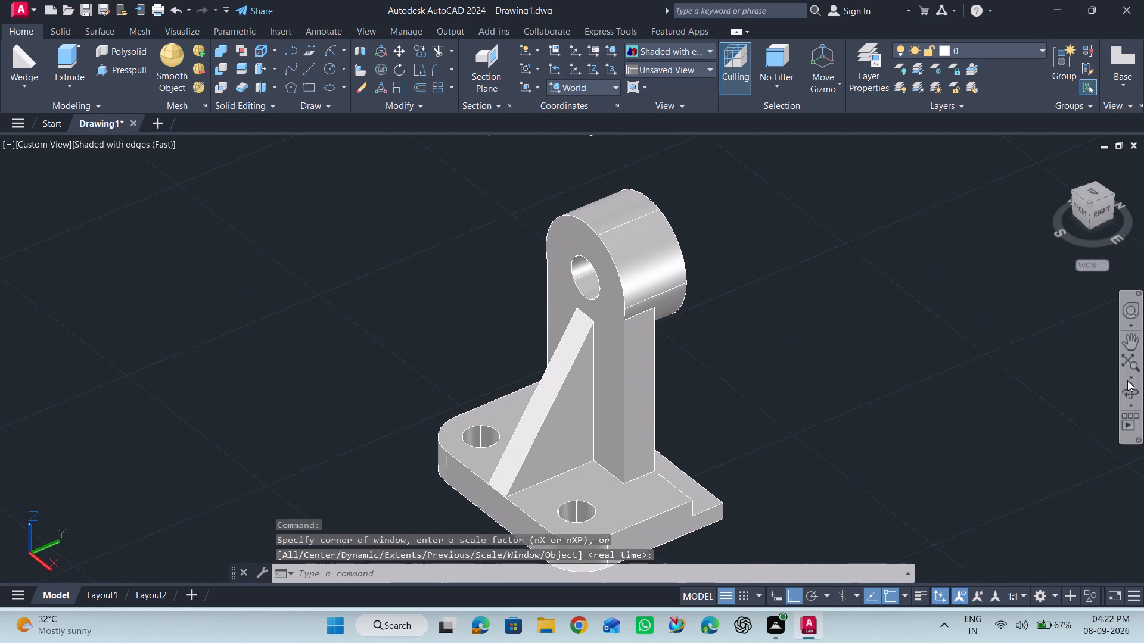
click(1131, 345)
drag(878, 319, 869, 295)
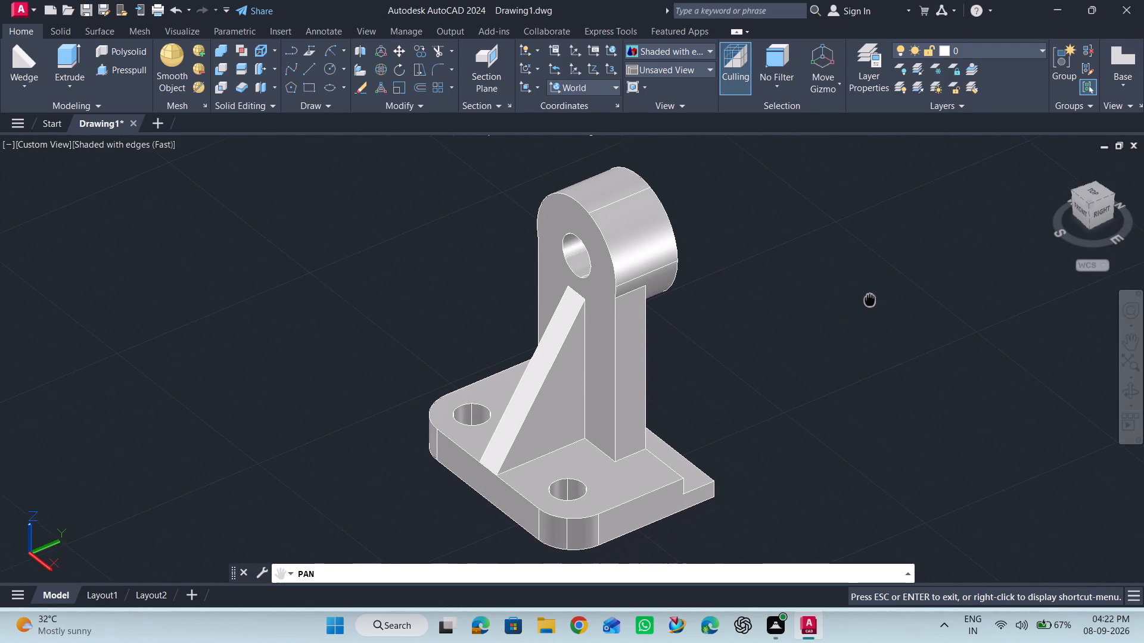
drag(869, 295, 869, 294)
key(space)
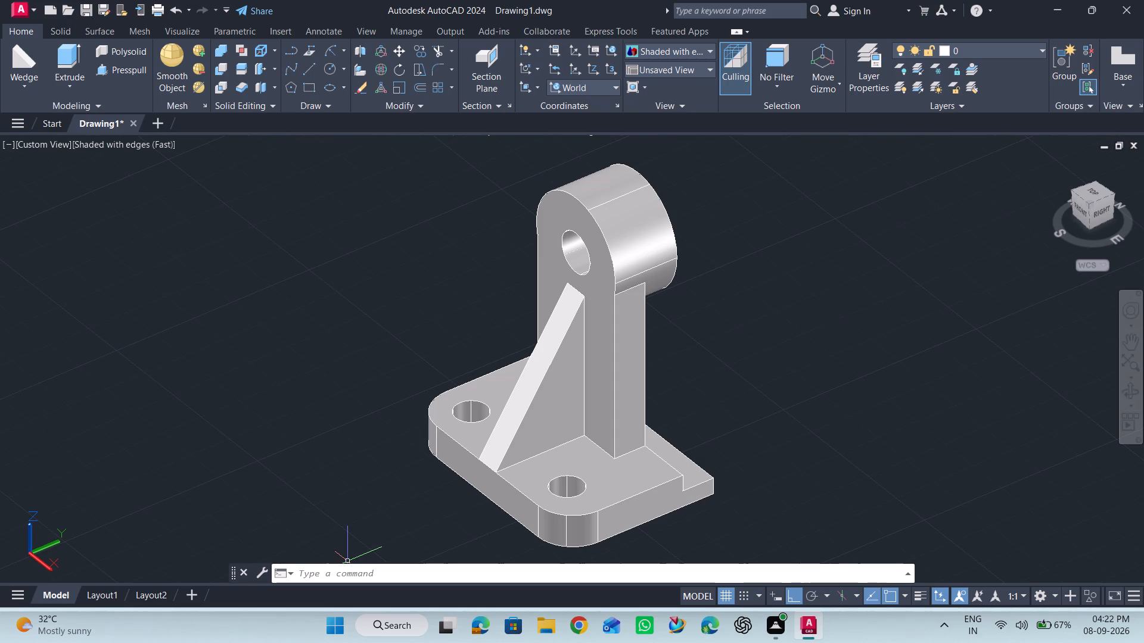
Check the Open and Save settings in the program options.
drag(355, 579, 366, 578)
text(OP)
key(Return)
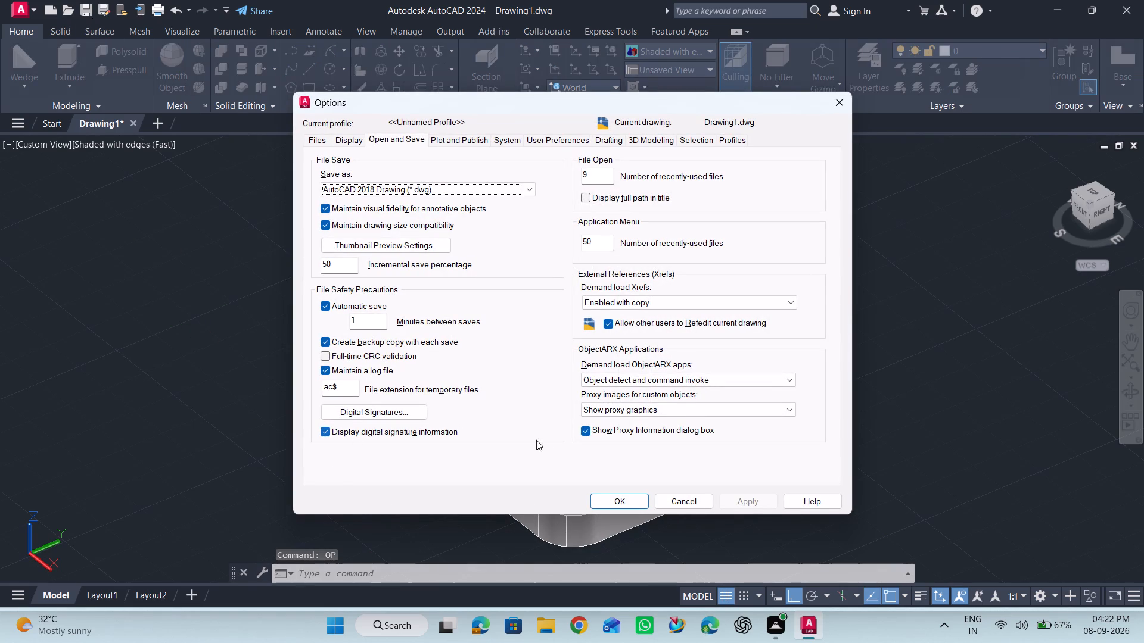
click(609, 499)
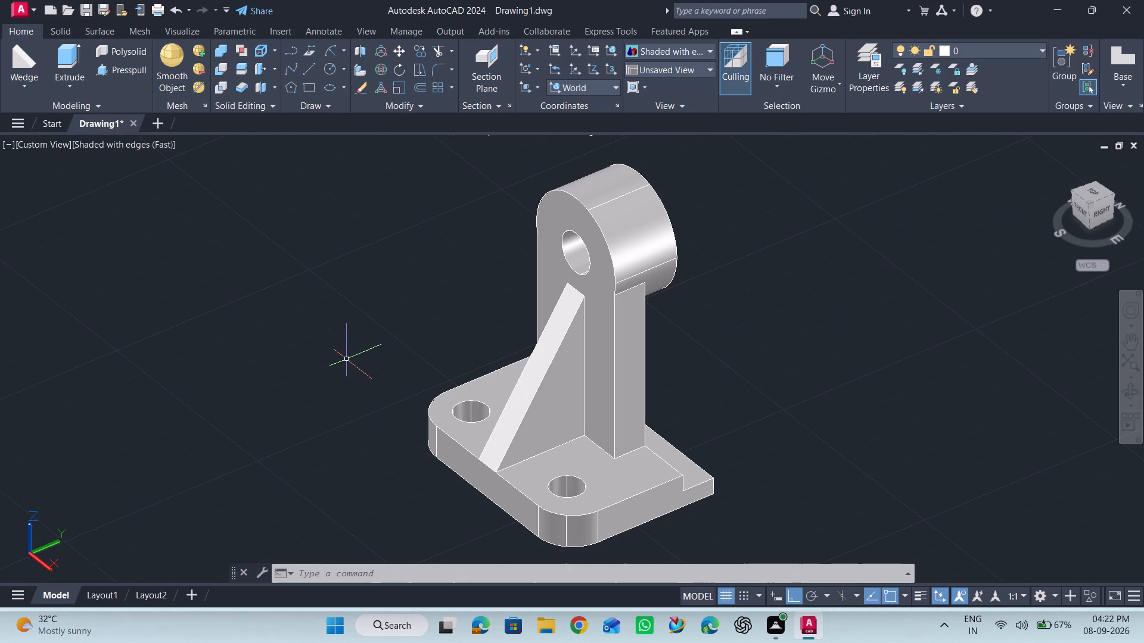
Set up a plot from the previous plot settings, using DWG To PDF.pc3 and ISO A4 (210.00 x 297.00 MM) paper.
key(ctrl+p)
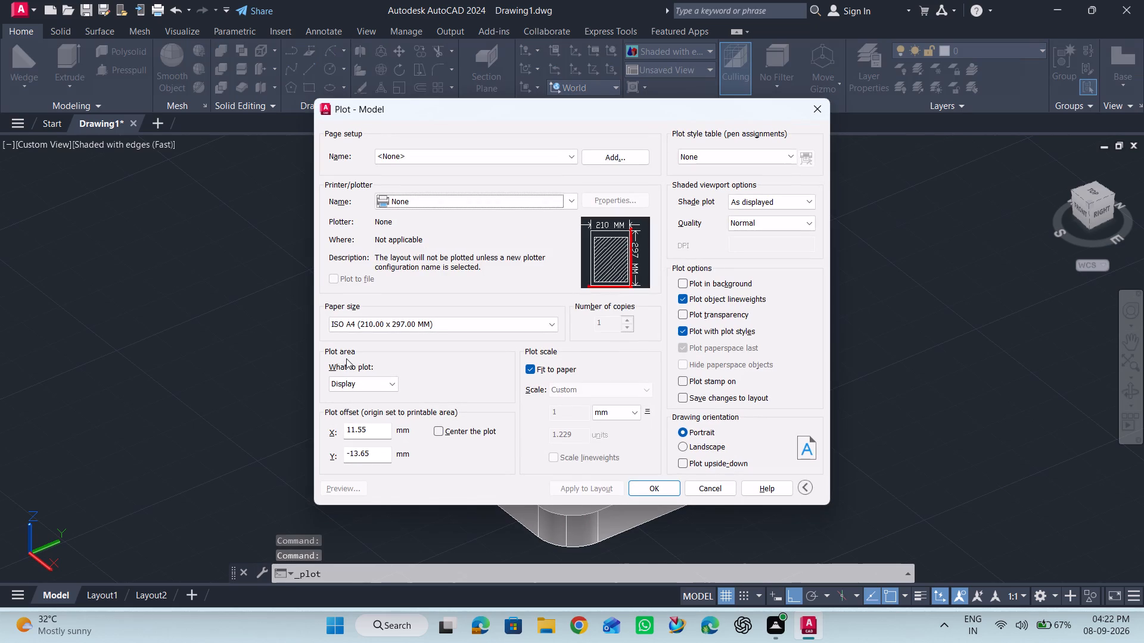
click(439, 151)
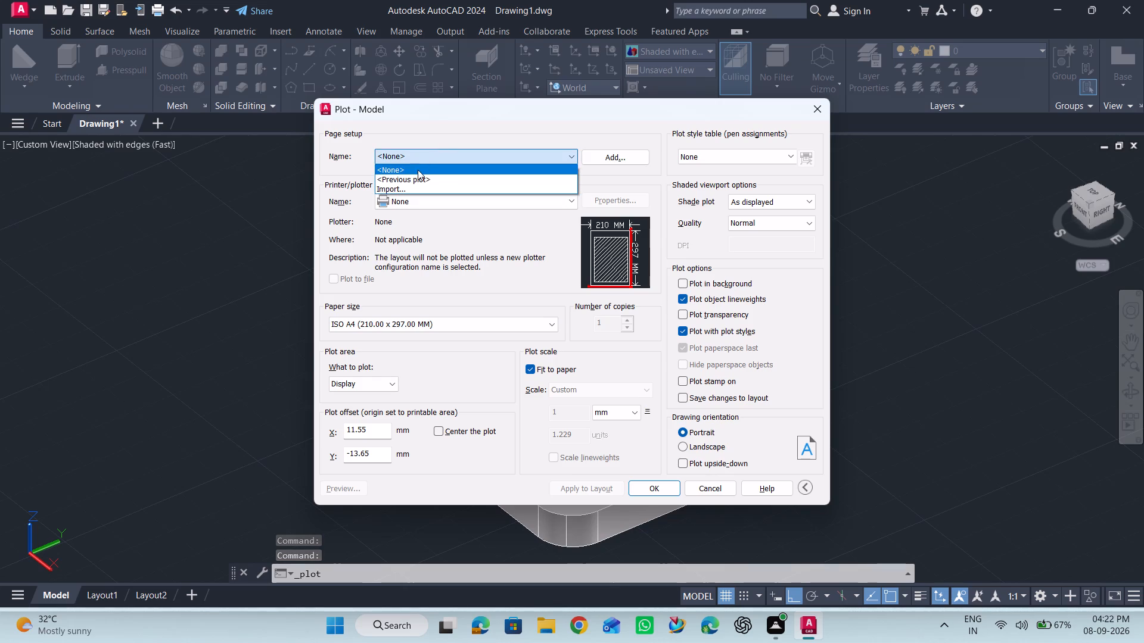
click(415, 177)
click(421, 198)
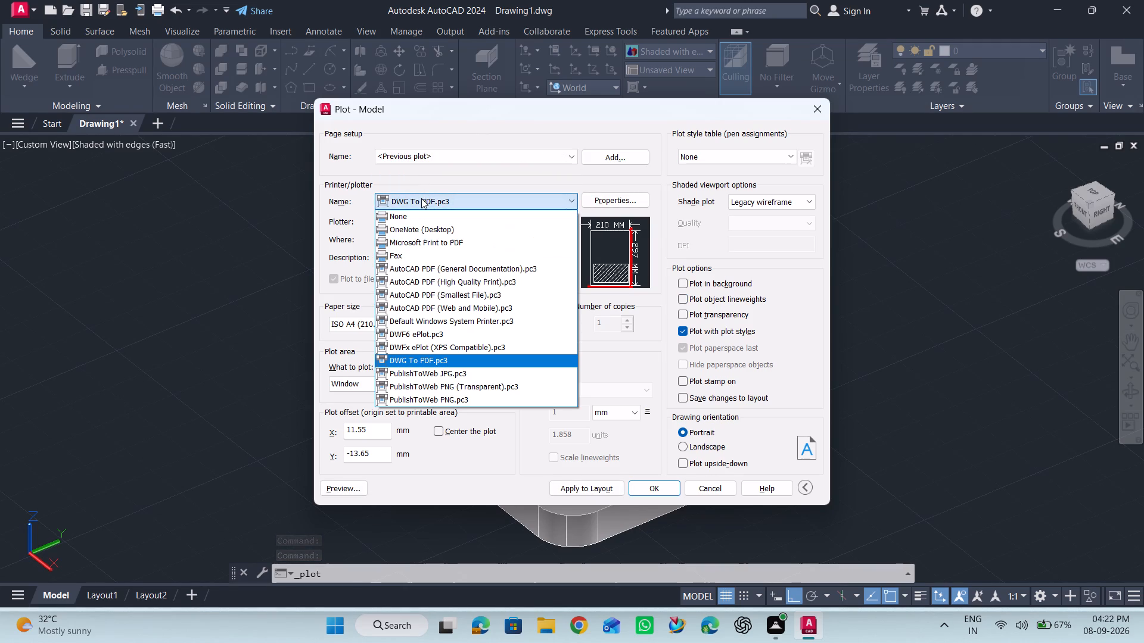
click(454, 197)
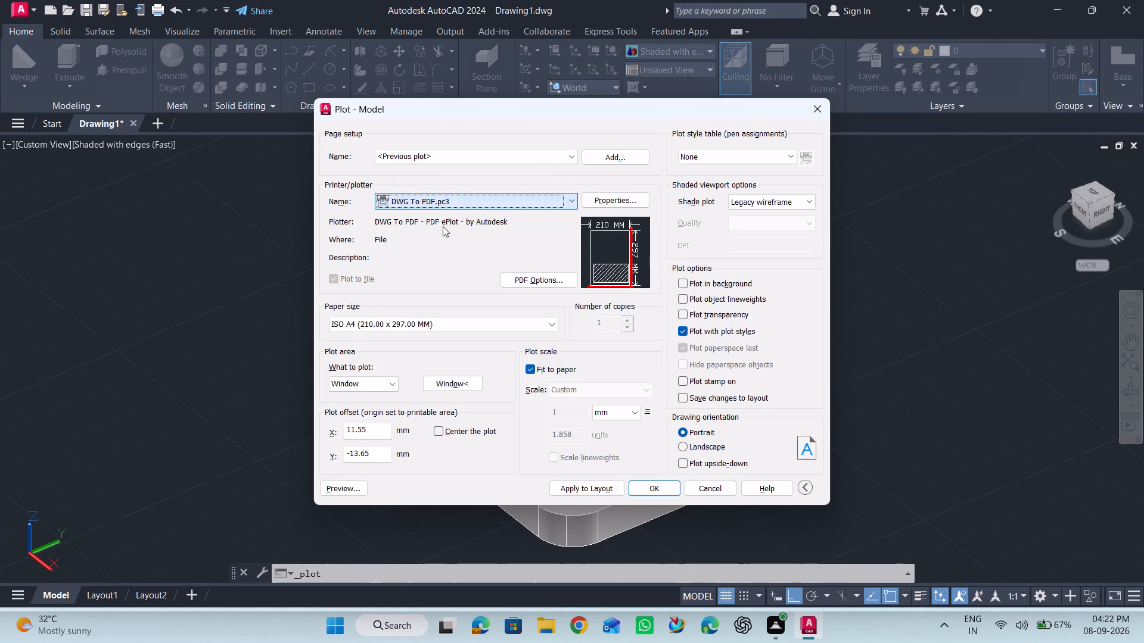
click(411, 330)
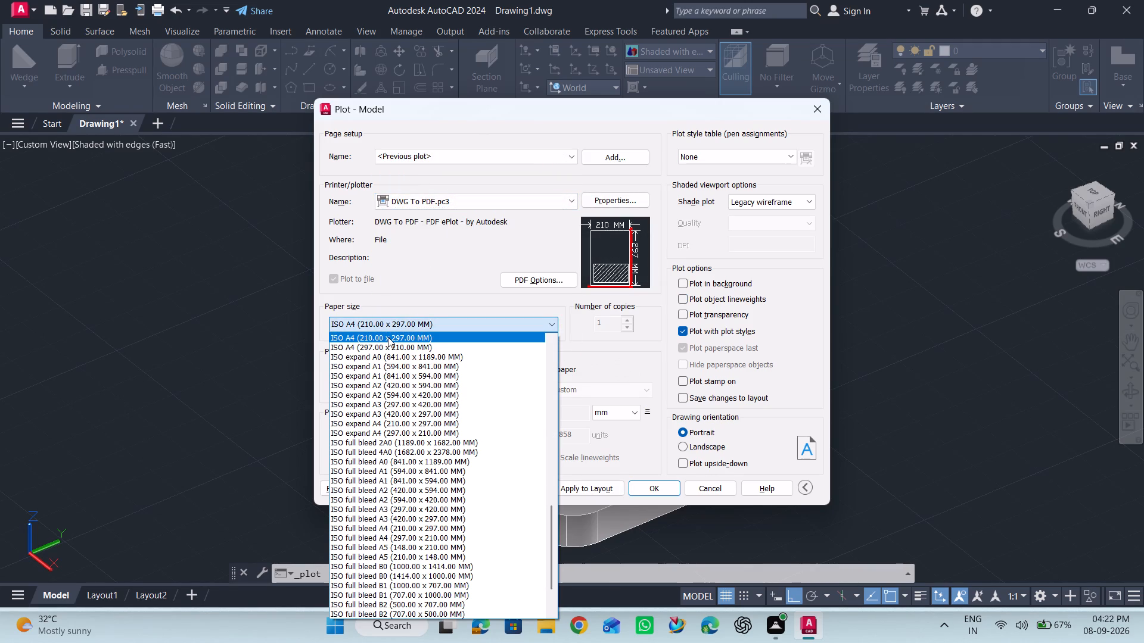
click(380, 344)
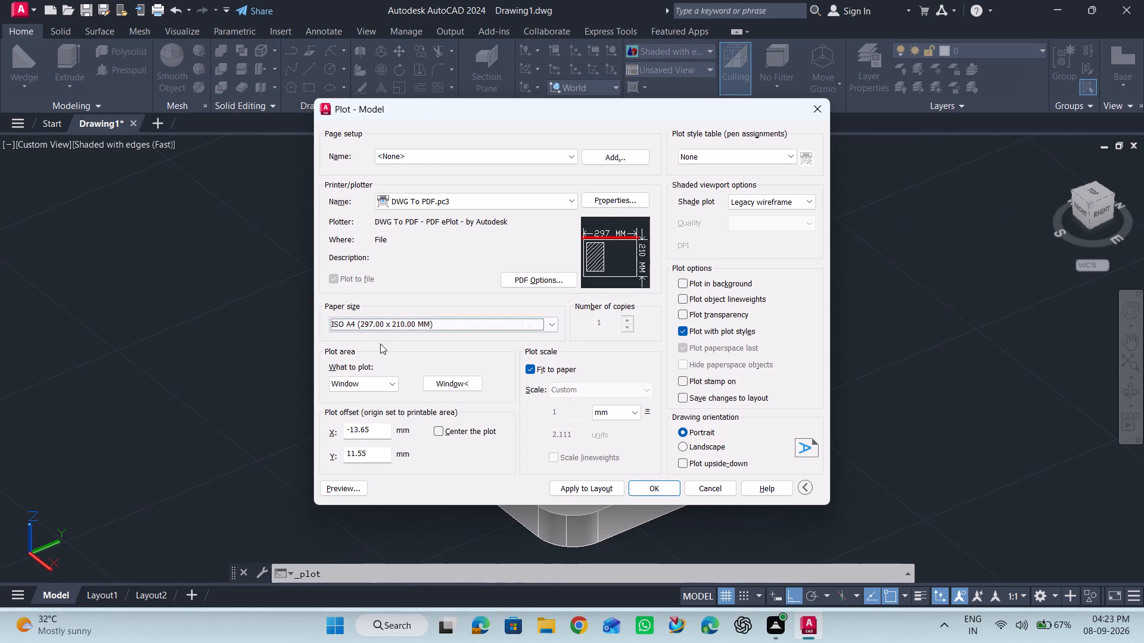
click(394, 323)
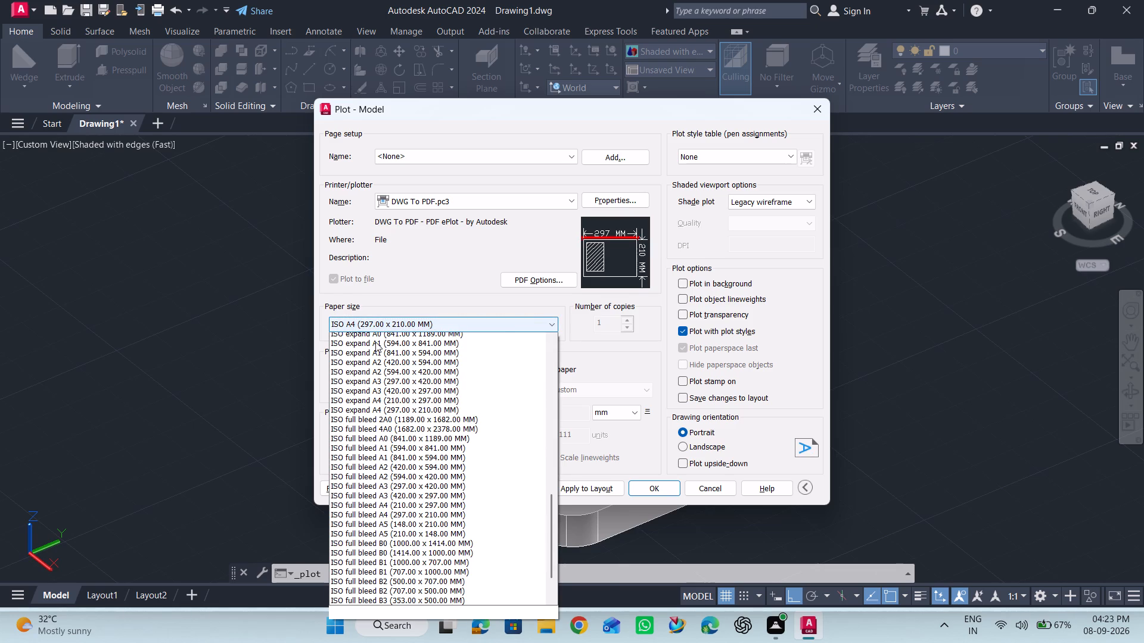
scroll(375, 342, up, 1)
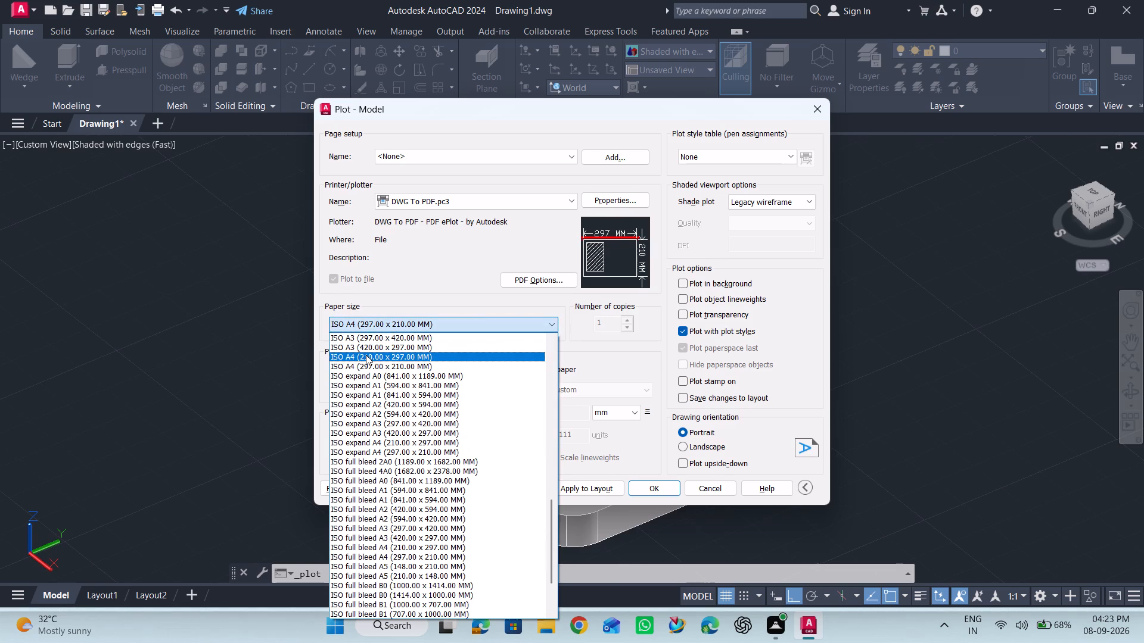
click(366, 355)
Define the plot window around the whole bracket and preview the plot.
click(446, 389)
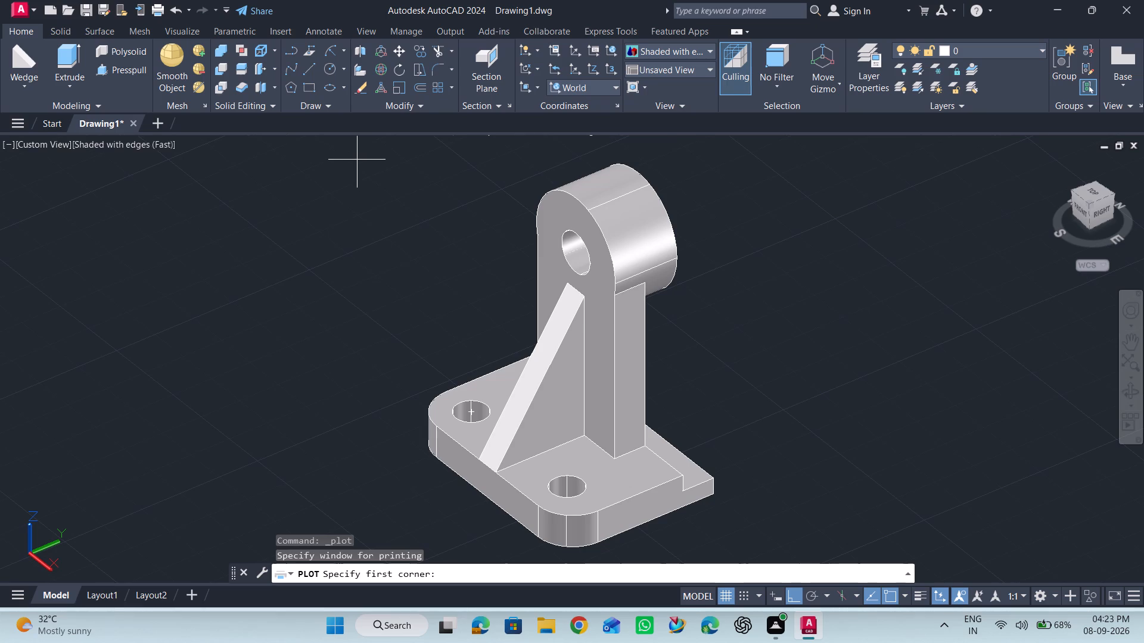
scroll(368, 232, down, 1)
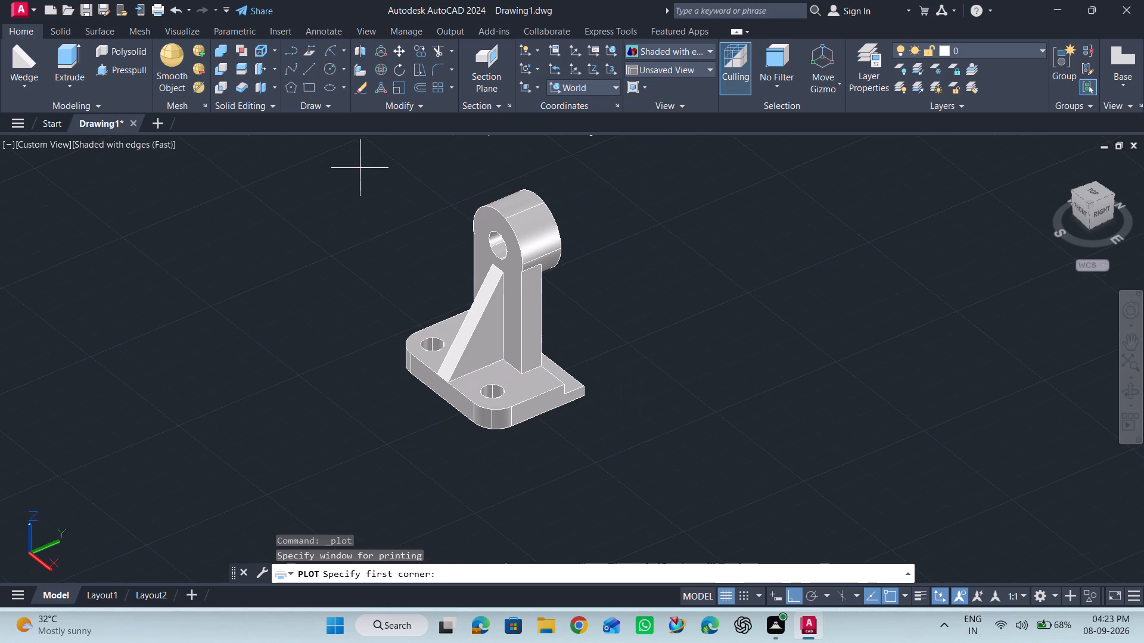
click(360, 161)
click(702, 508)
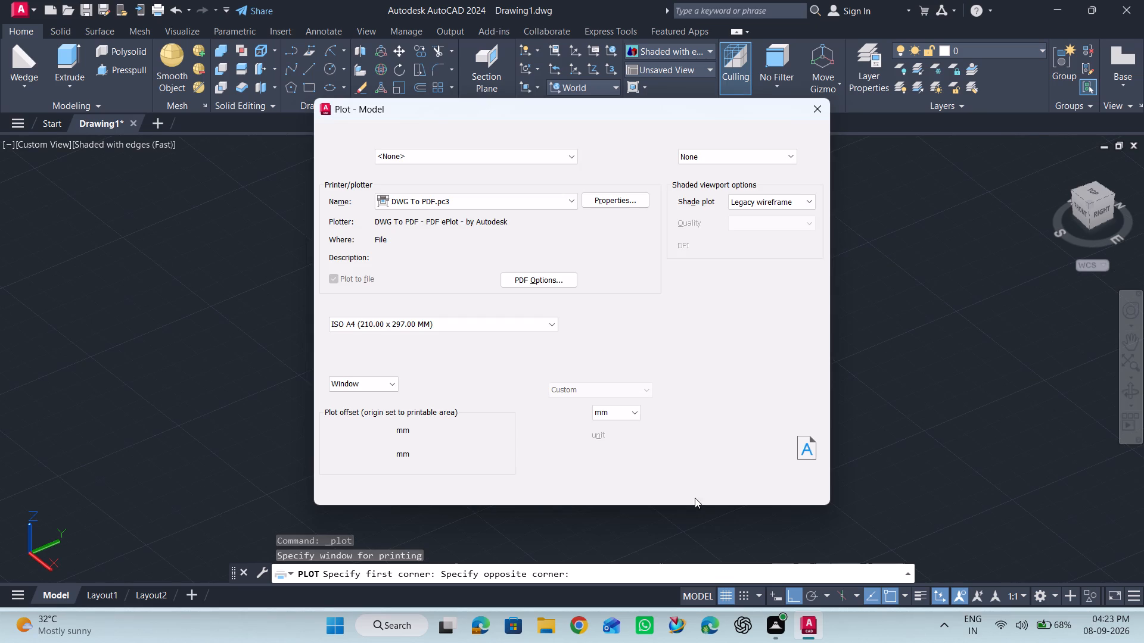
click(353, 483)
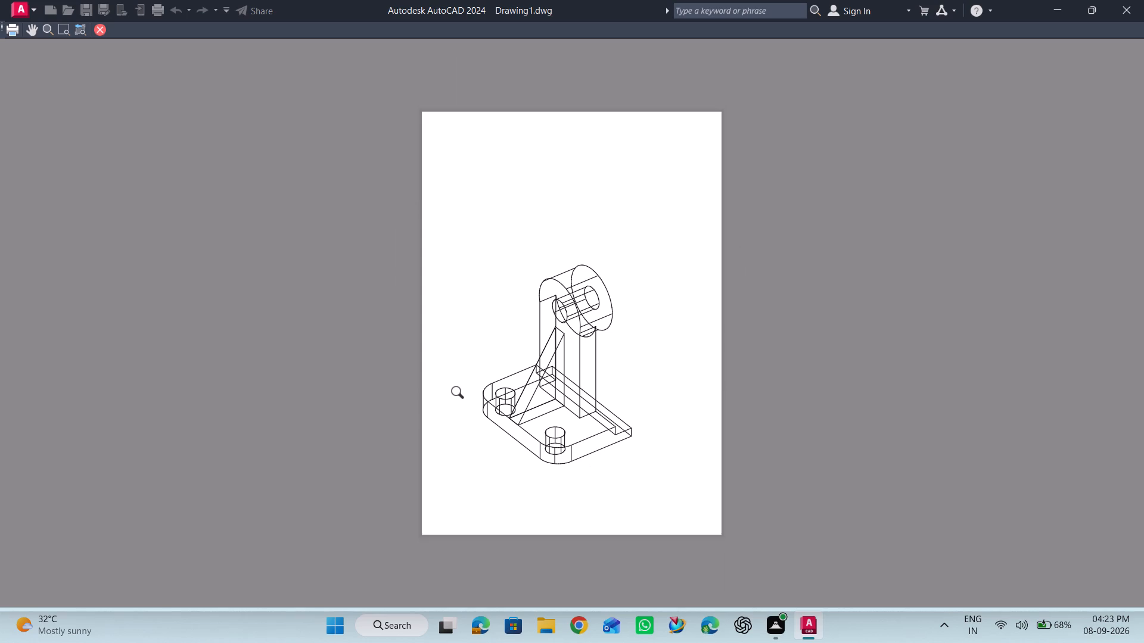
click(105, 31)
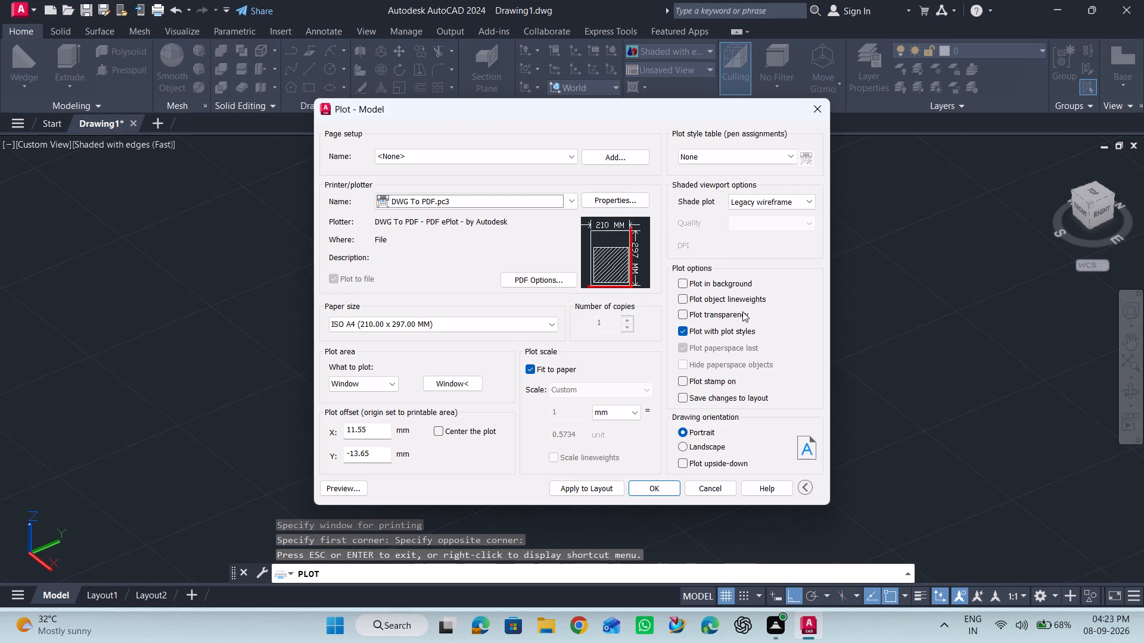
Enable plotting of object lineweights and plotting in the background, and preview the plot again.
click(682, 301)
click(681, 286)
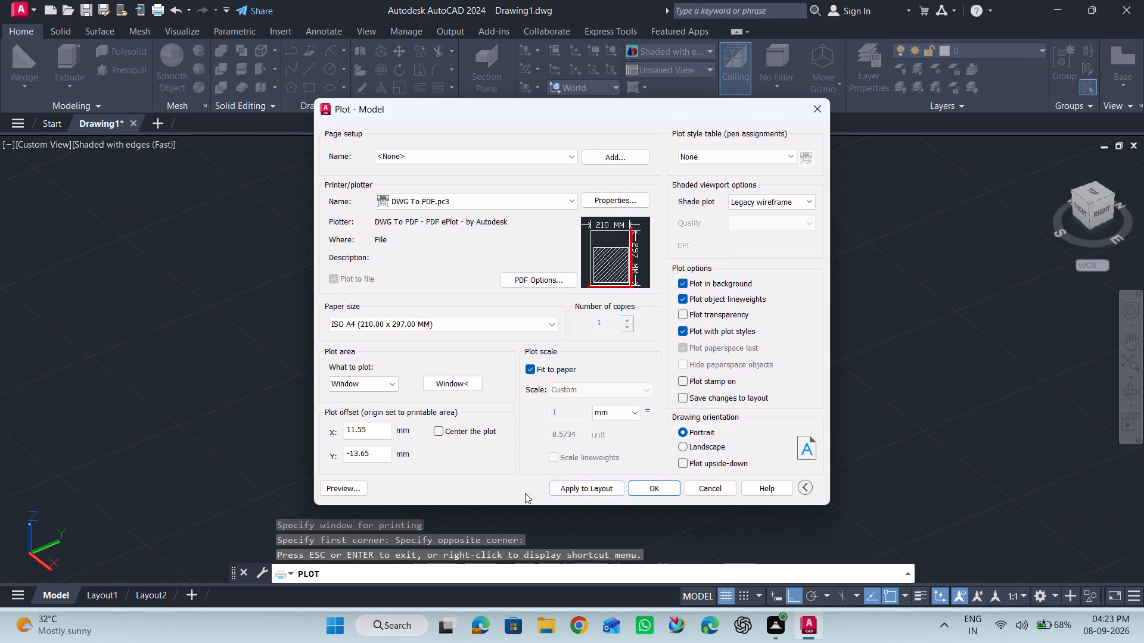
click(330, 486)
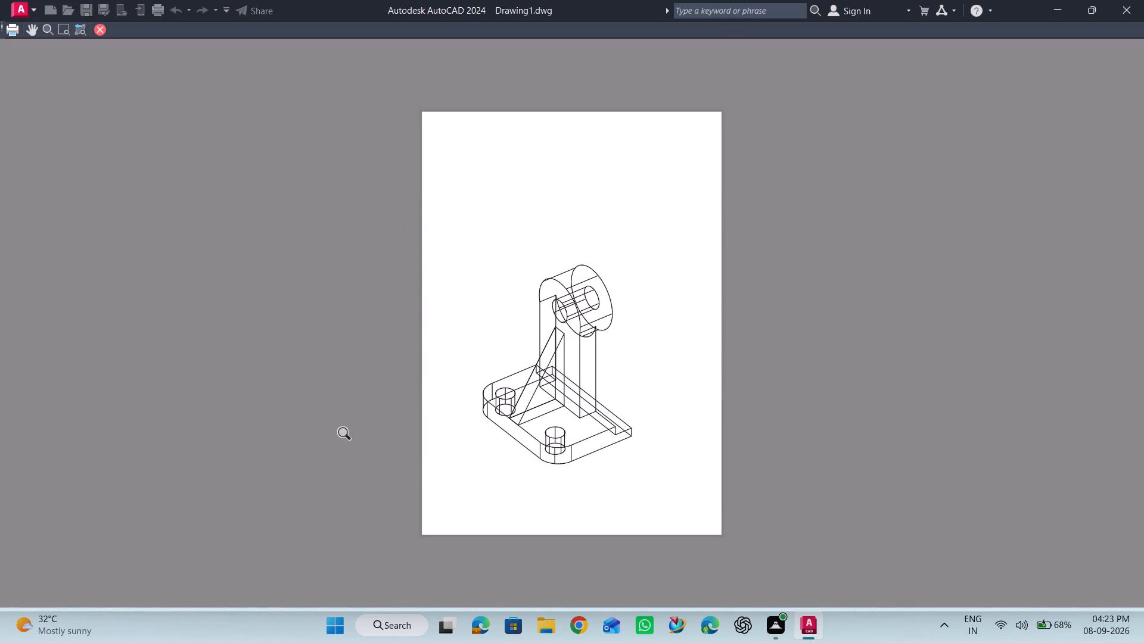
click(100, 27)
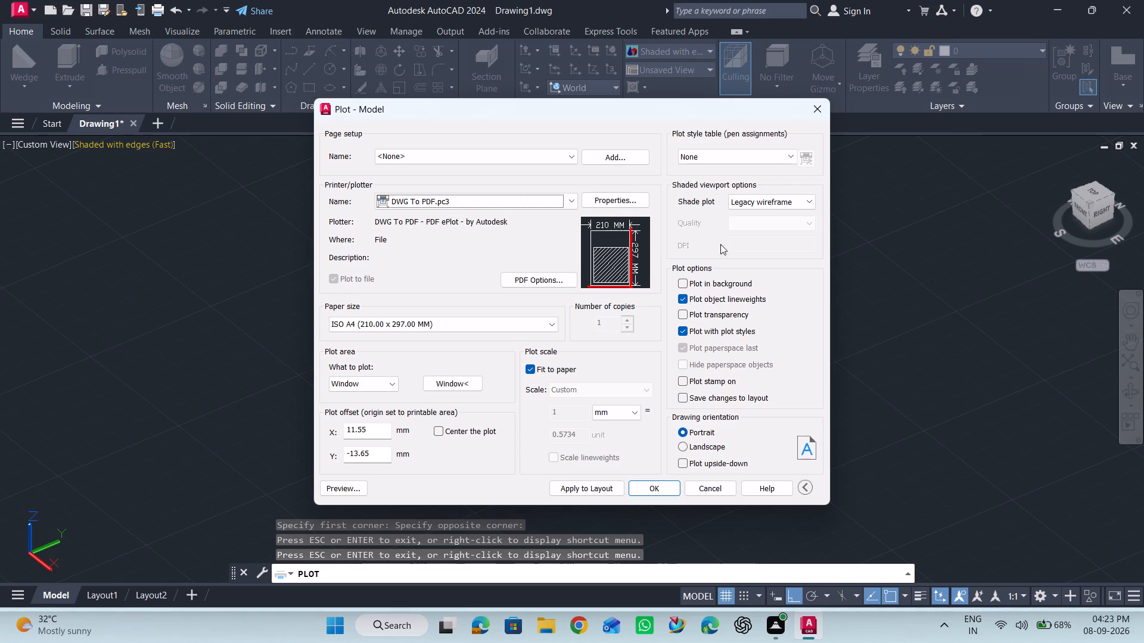
Look through the available shade plot styles and close the plot setup without plotting.
click(774, 198)
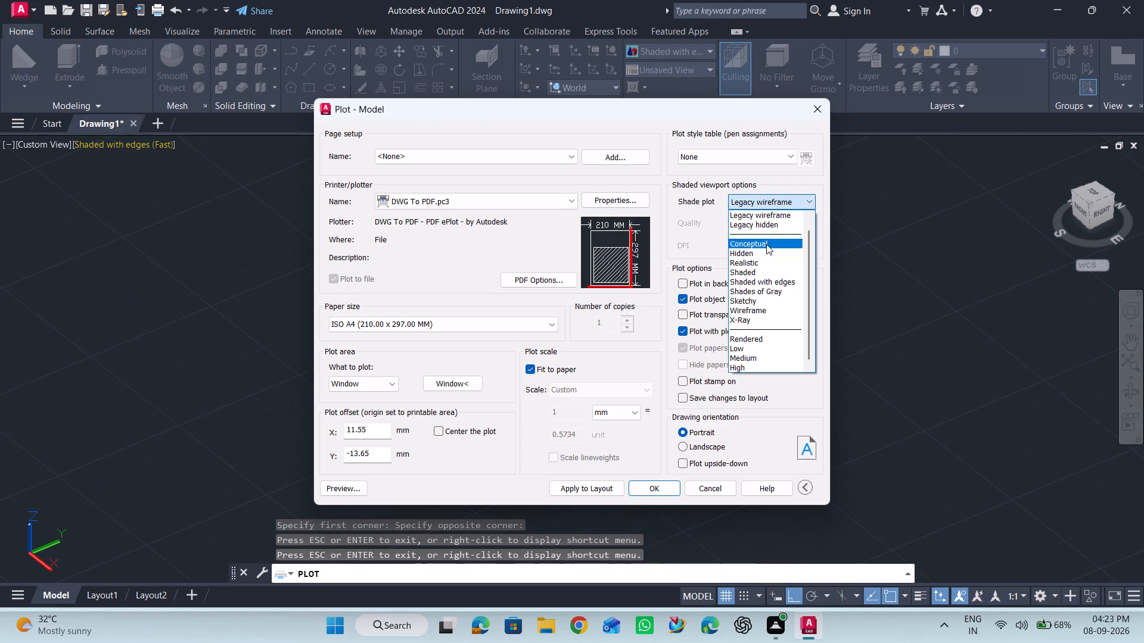
scroll(761, 271, down, 5)
scroll(805, 329, down, 3)
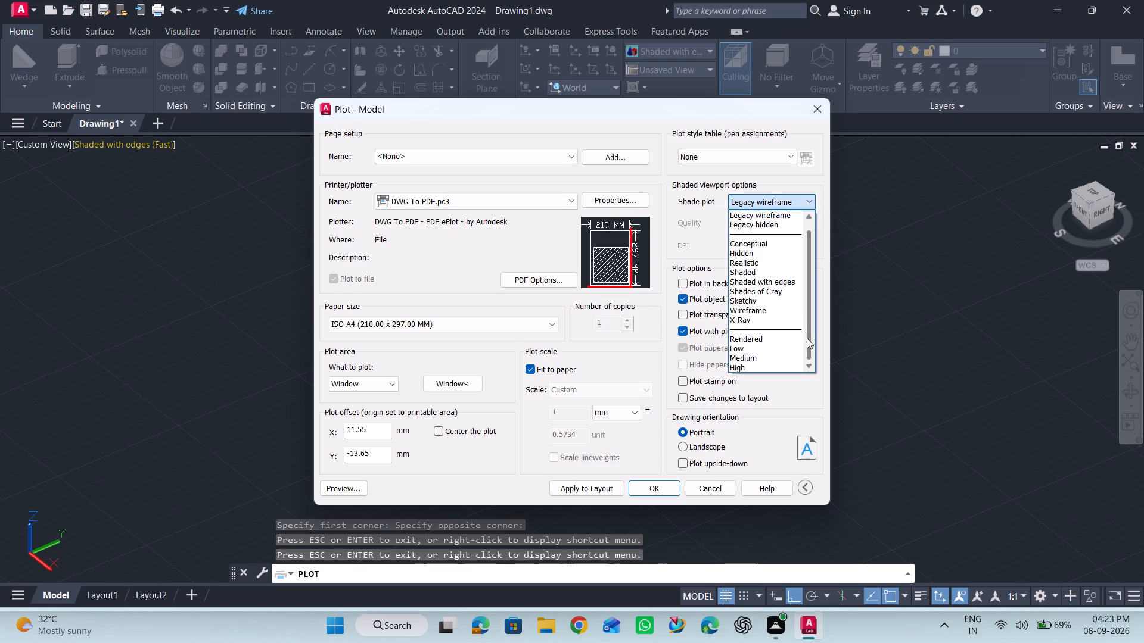
drag(808, 341, 809, 369)
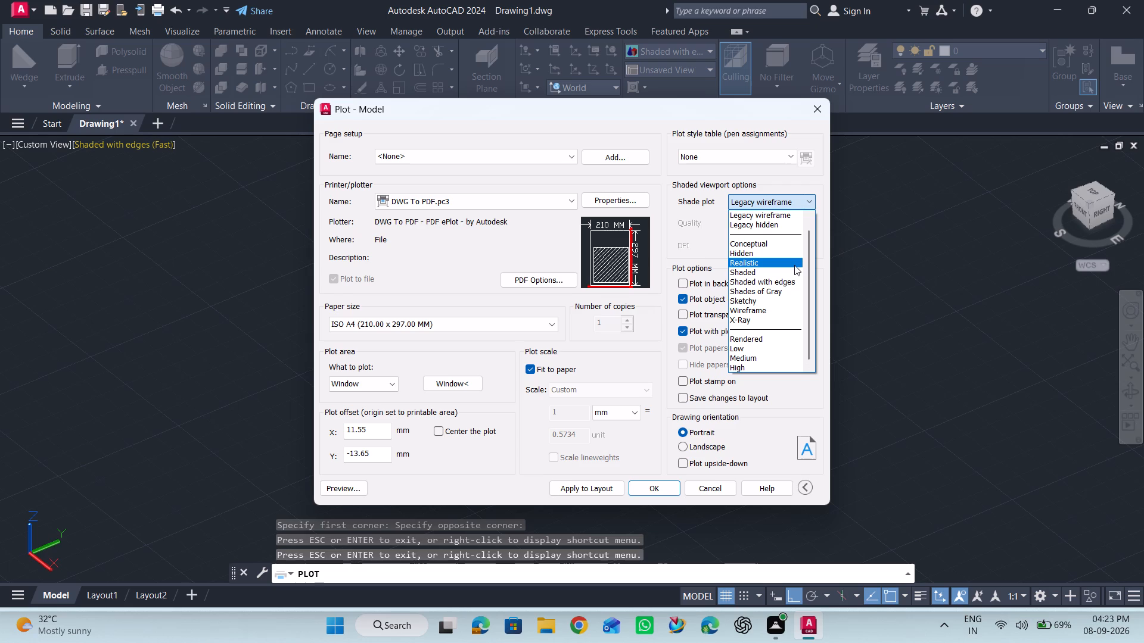
click(819, 107)
click(813, 113)
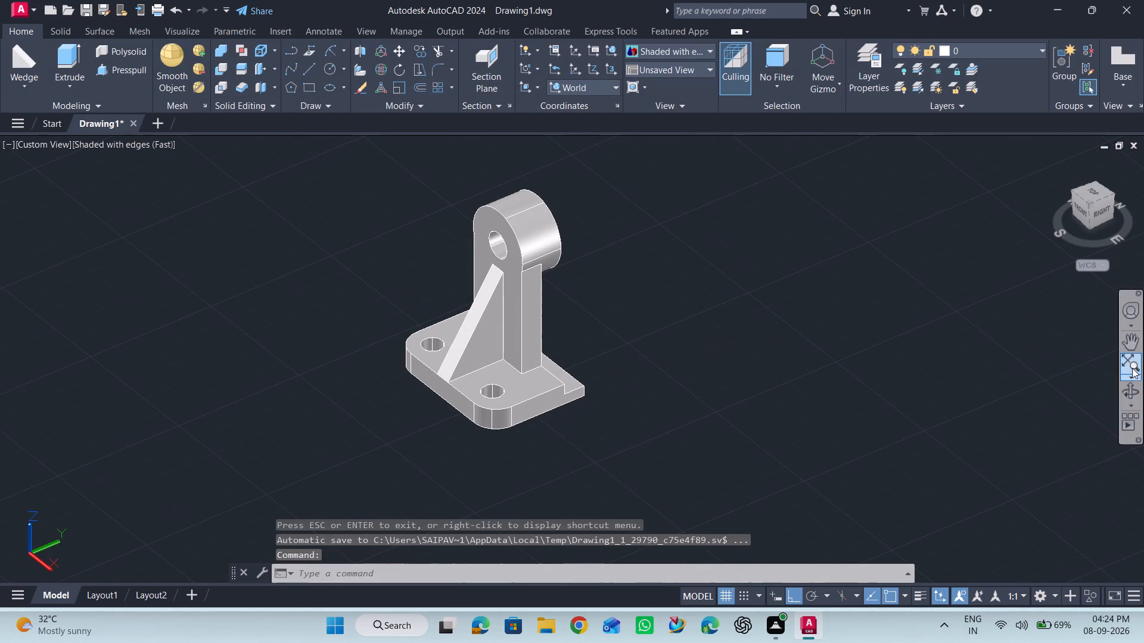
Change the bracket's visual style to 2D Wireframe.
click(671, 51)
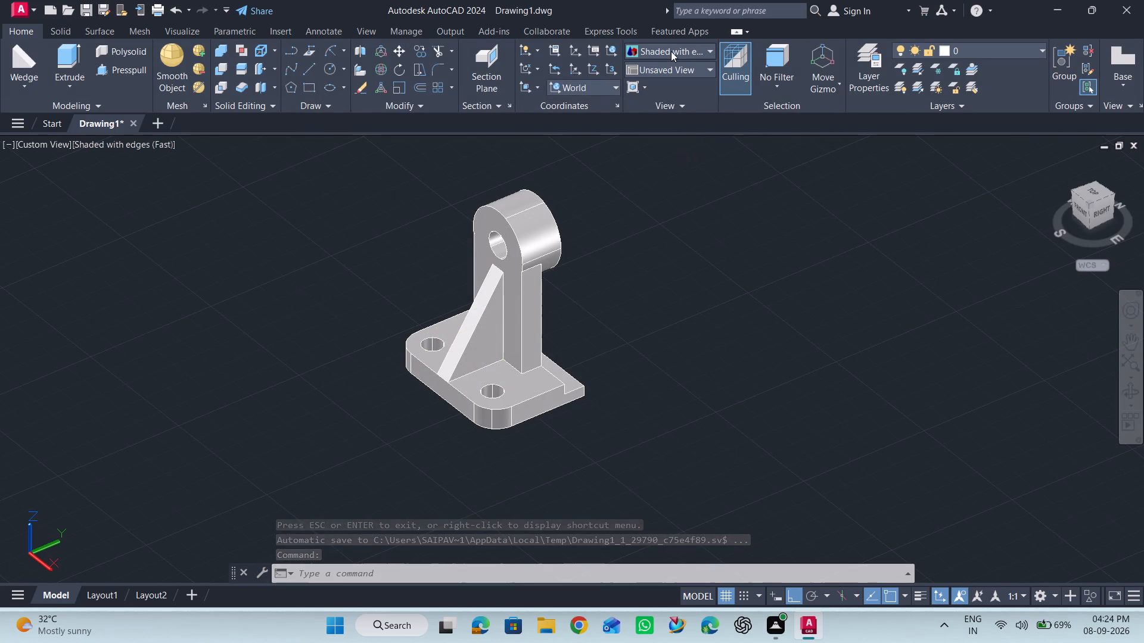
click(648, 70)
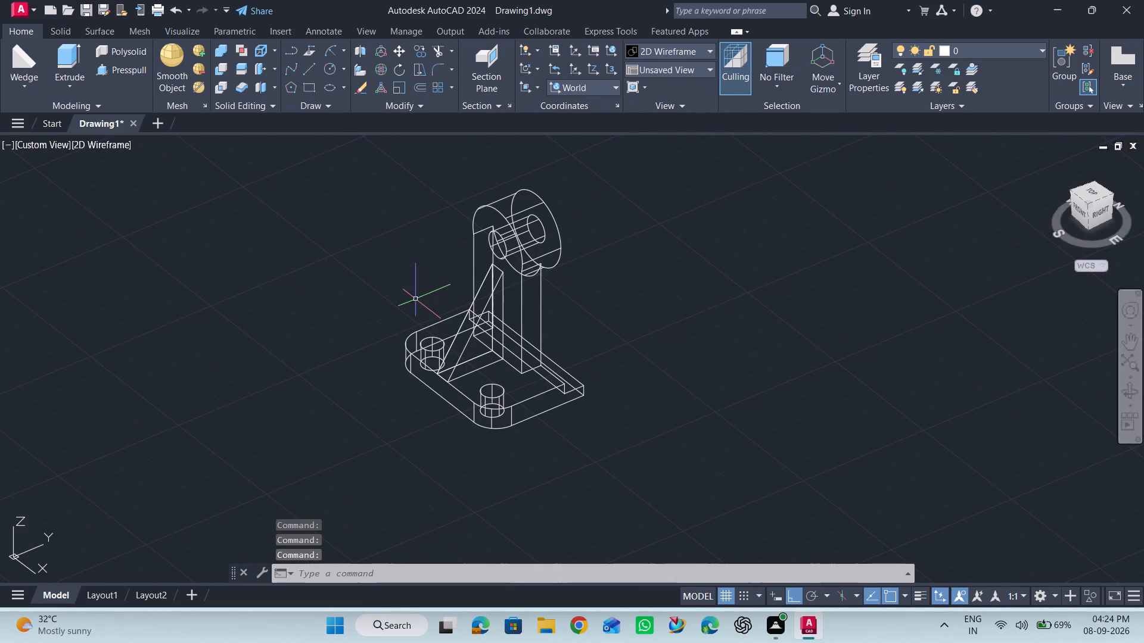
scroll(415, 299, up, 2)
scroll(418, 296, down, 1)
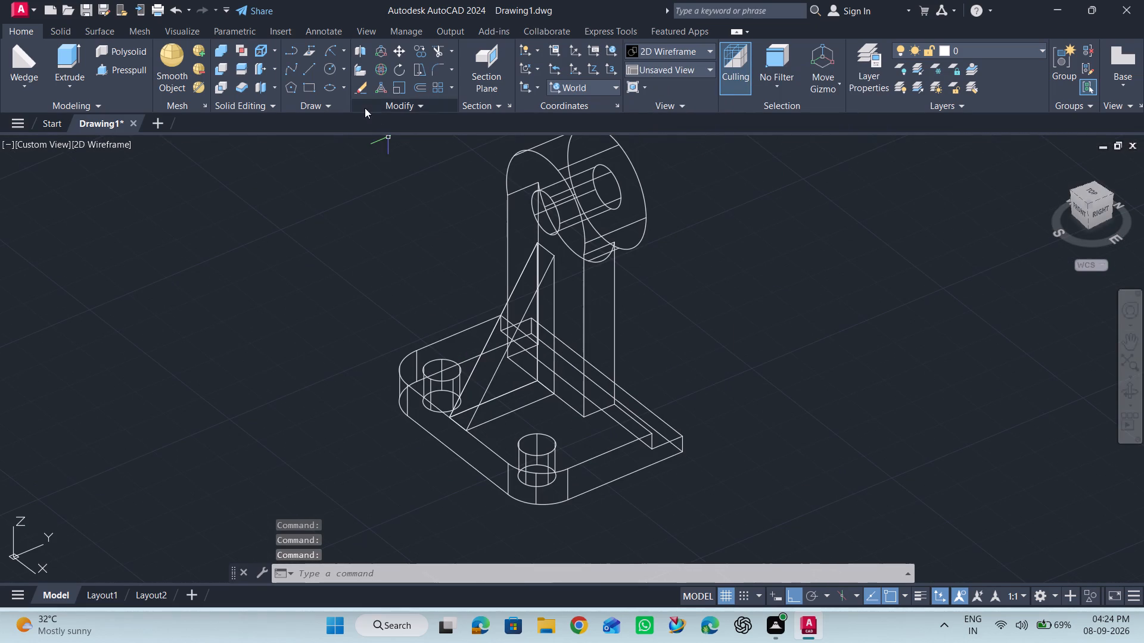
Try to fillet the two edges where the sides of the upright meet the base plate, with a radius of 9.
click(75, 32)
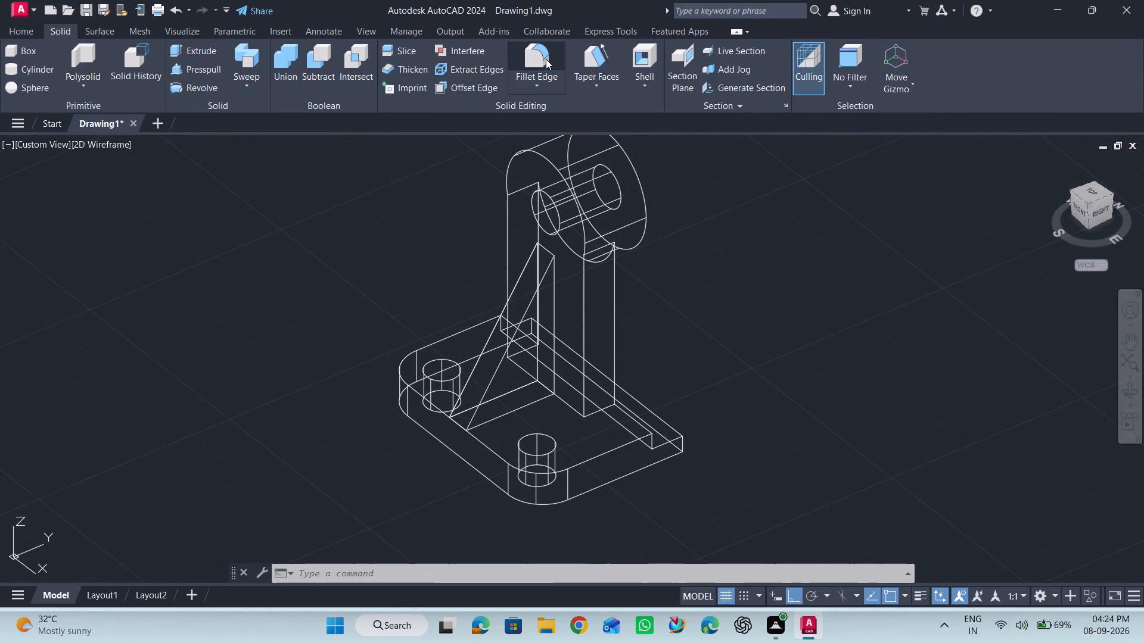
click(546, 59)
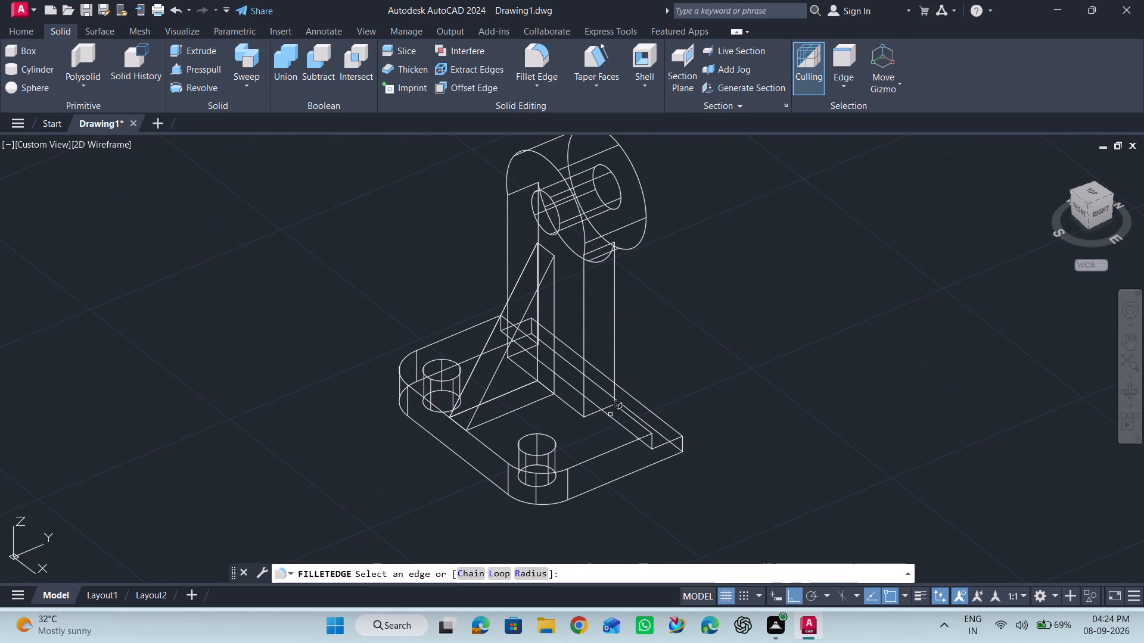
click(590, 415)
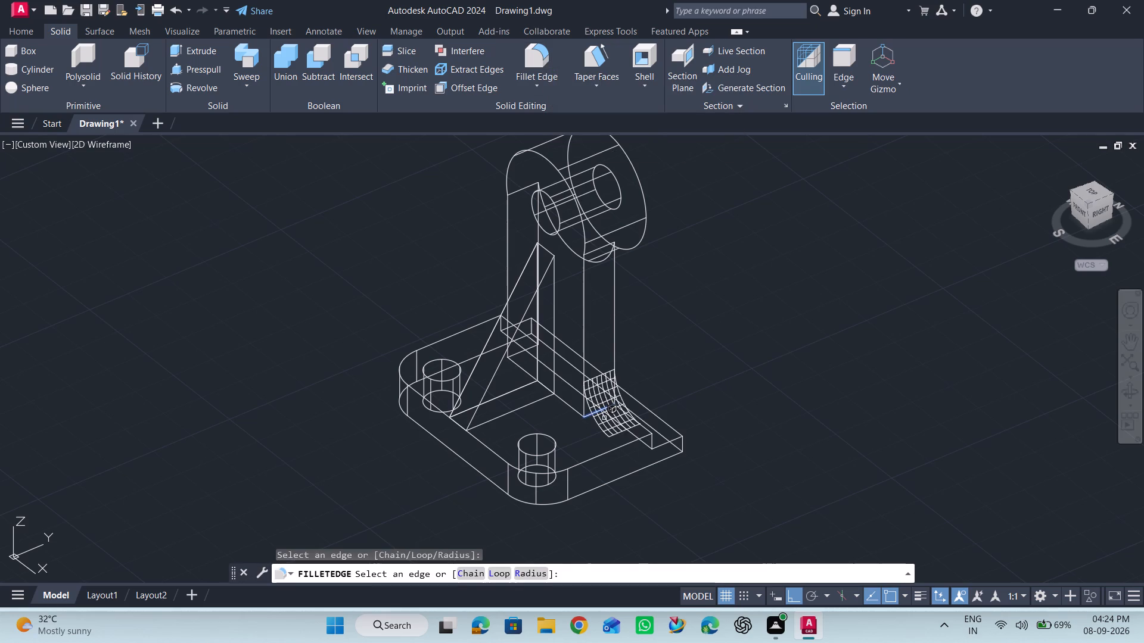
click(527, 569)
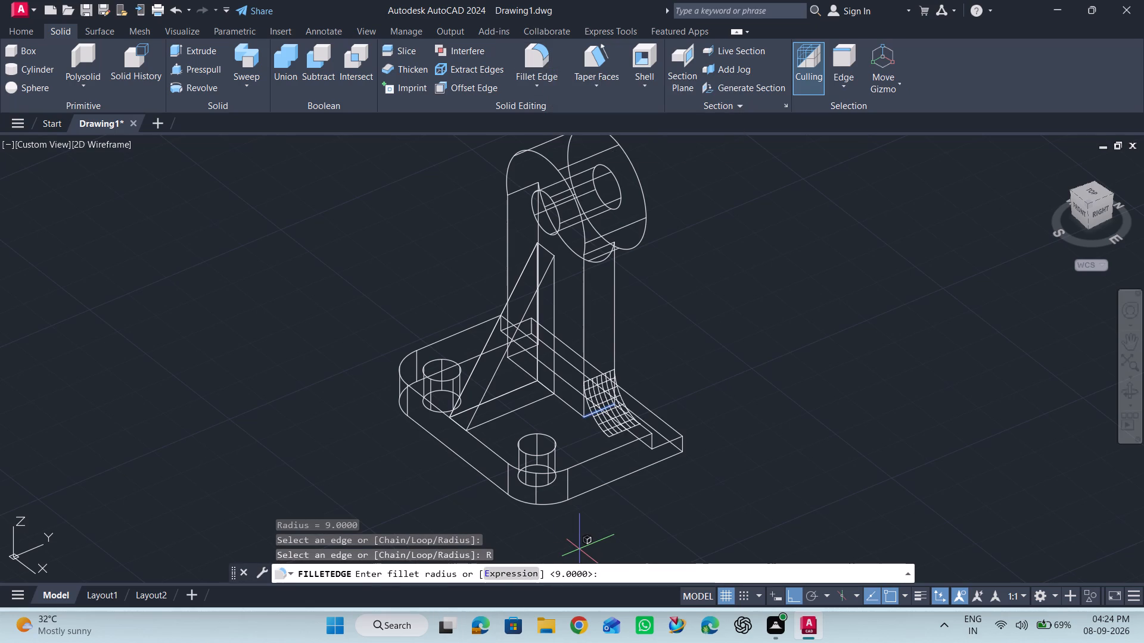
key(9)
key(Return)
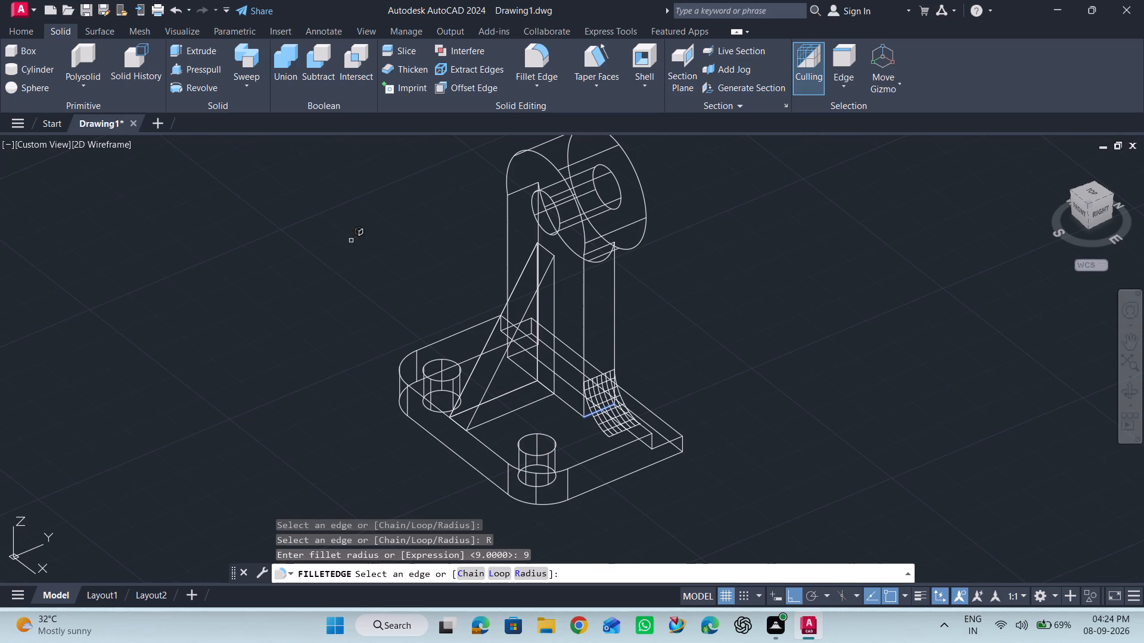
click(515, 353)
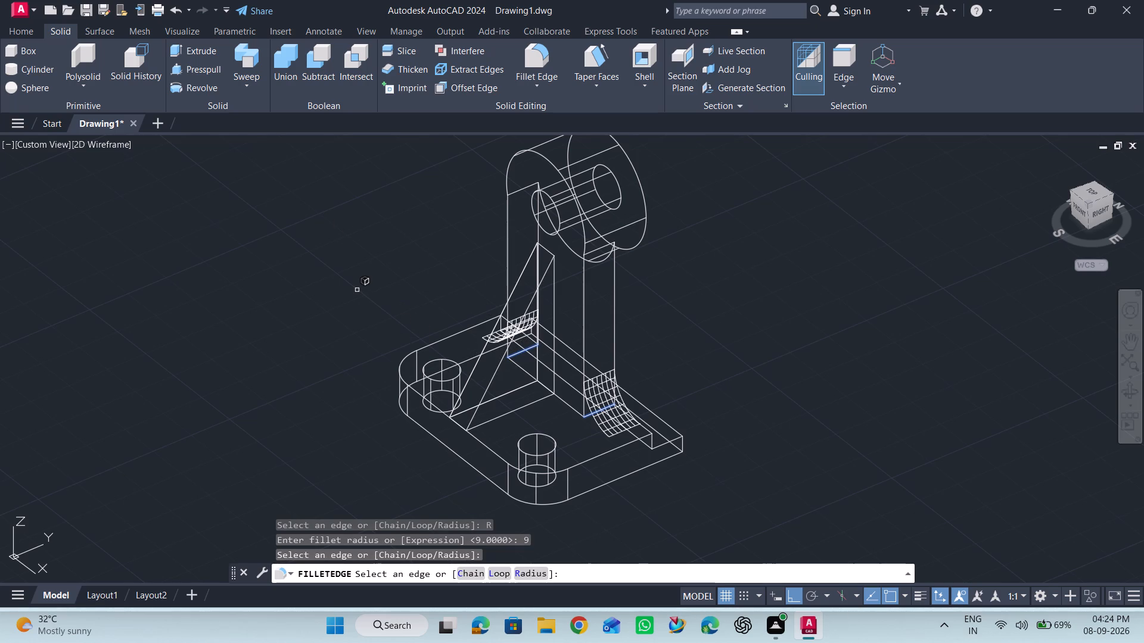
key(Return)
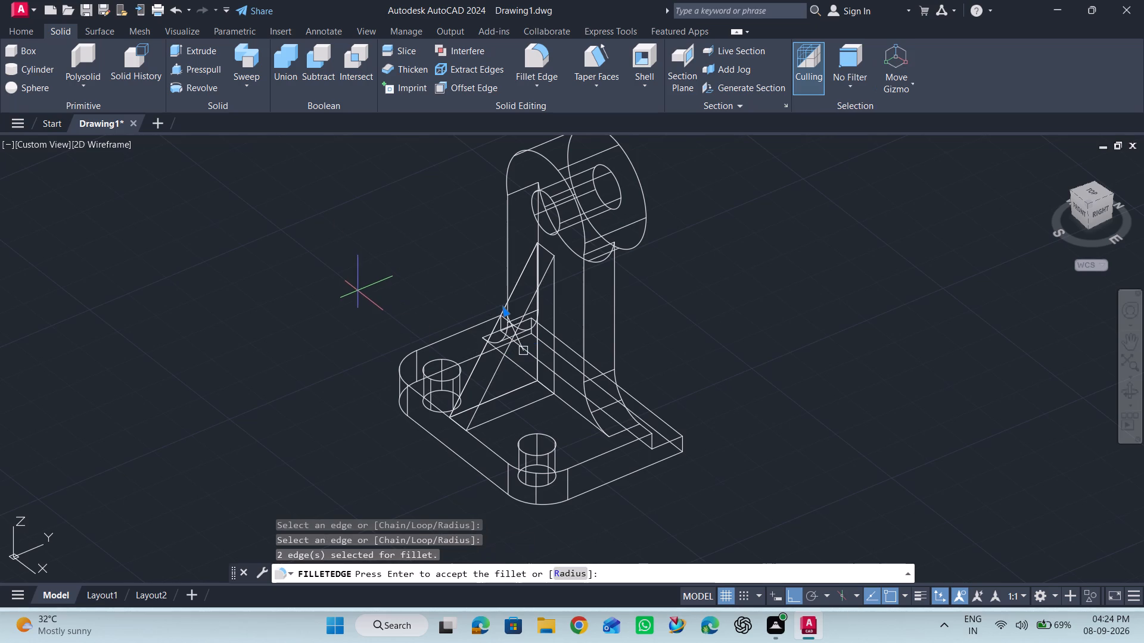
Examine the fillet preview at the foot of the upright from several directions.
click(1129, 397)
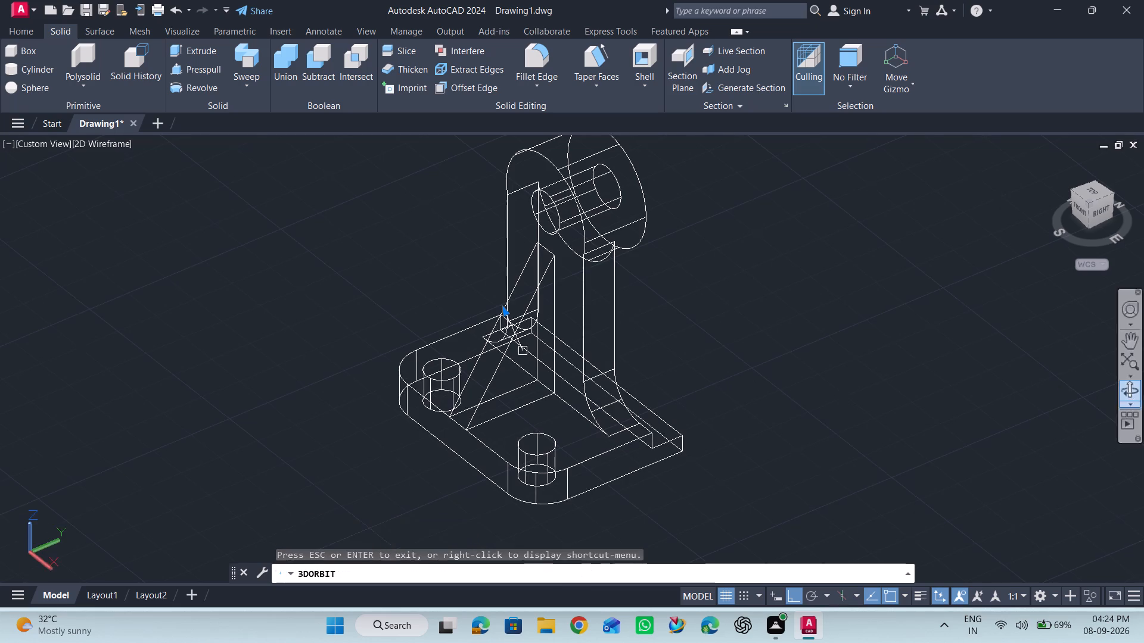
drag(935, 383, 605, 335)
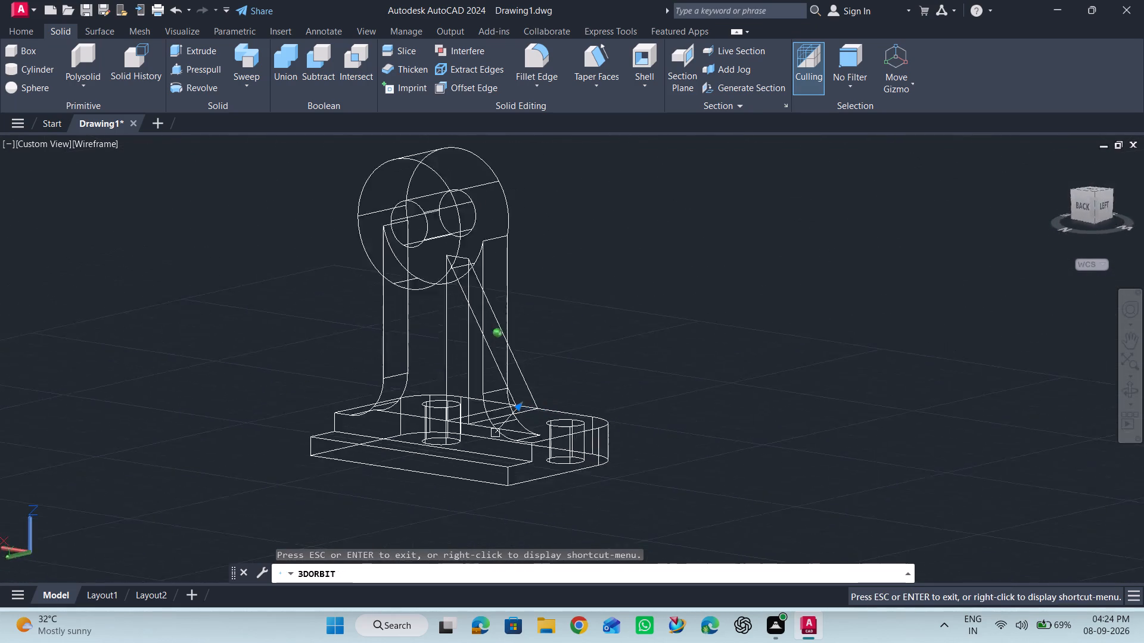
drag(605, 335, 378, 388)
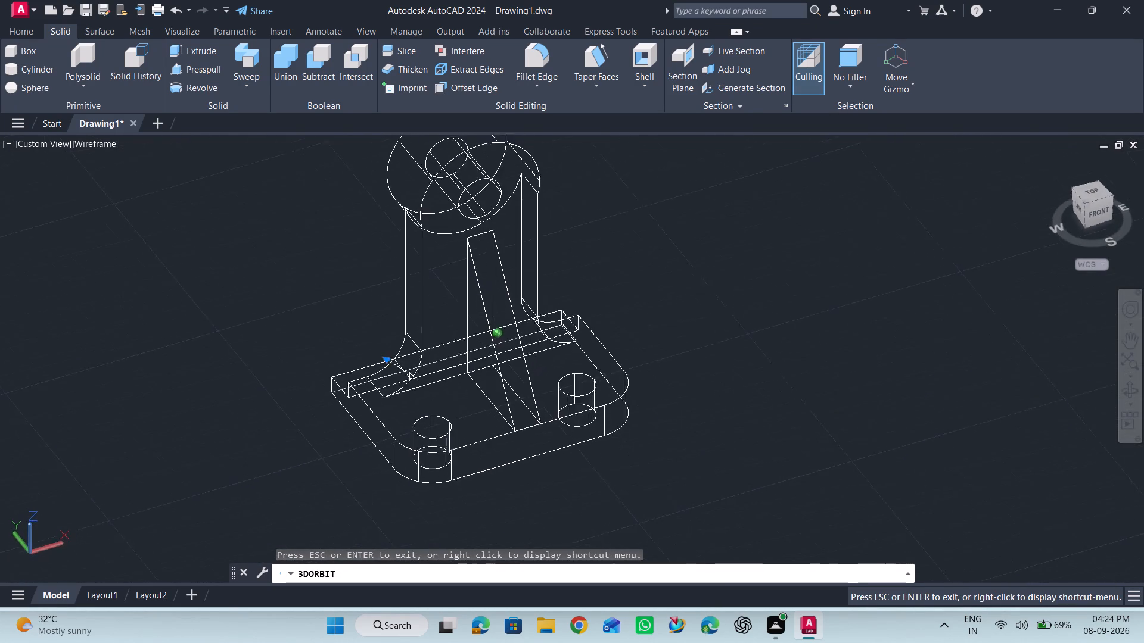
drag(378, 388, 391, 401)
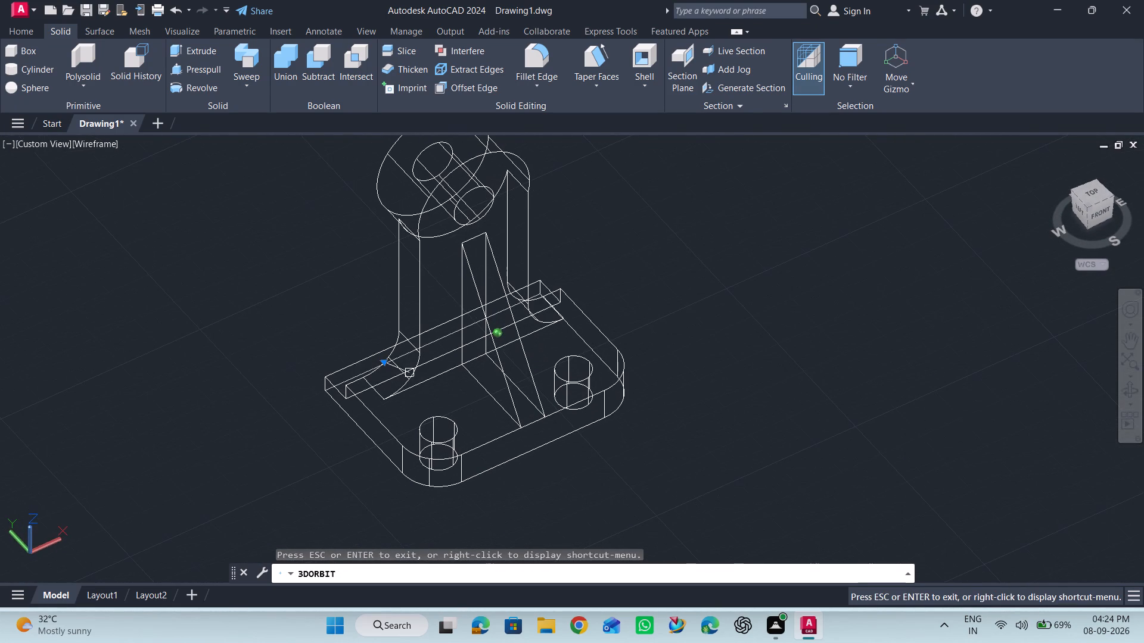
drag(391, 401, 444, 373)
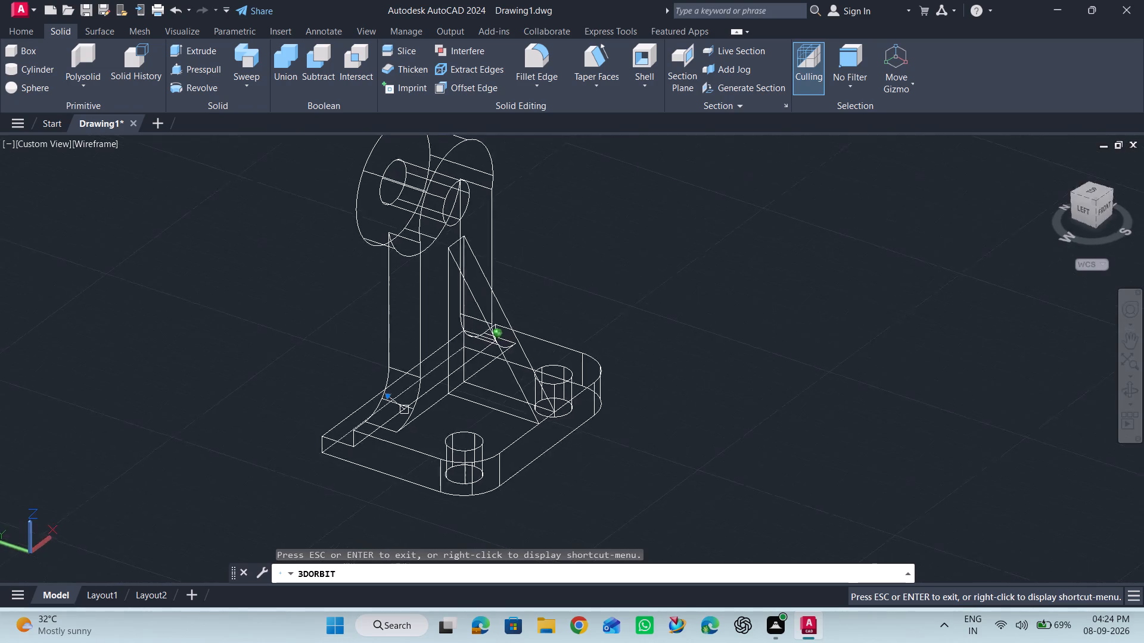
drag(444, 373, 851, 351)
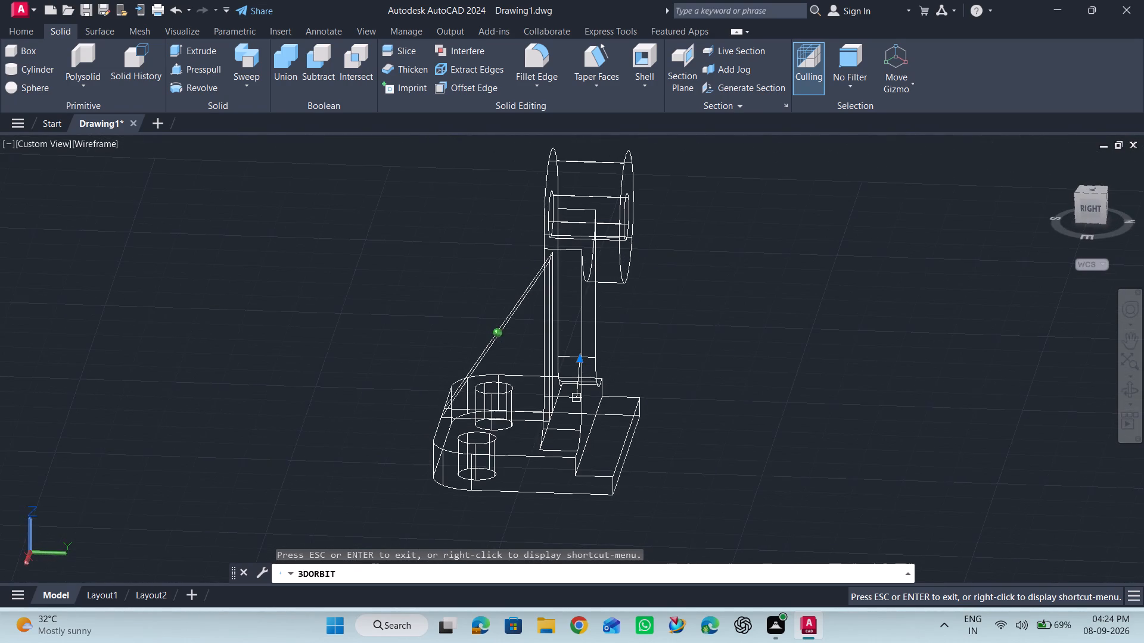
drag(851, 351, 847, 344)
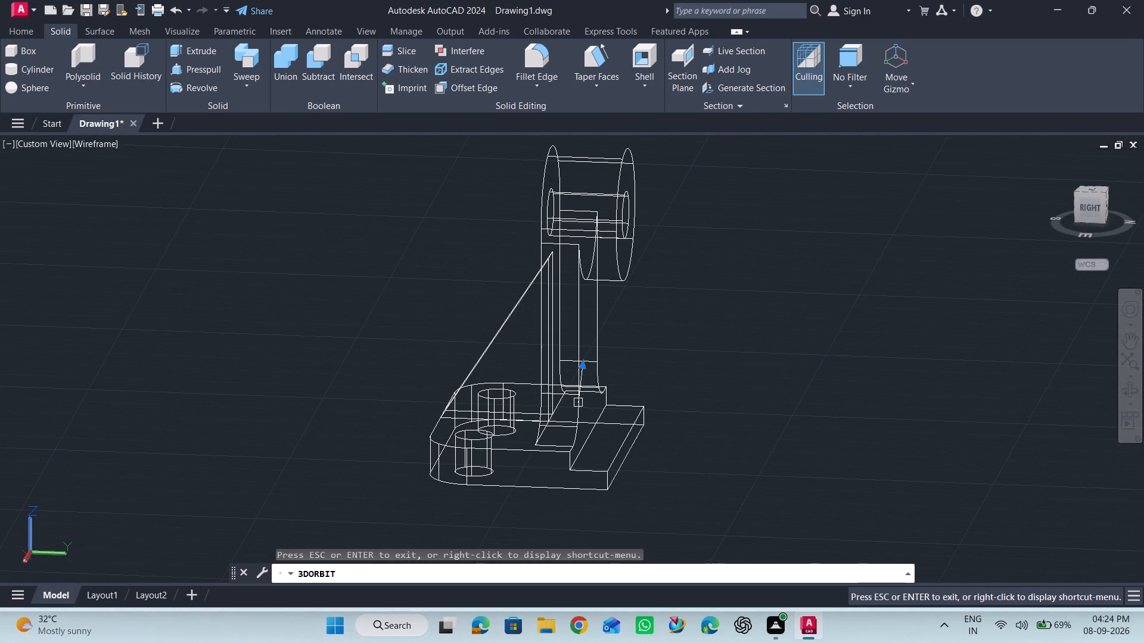
key(Escape)
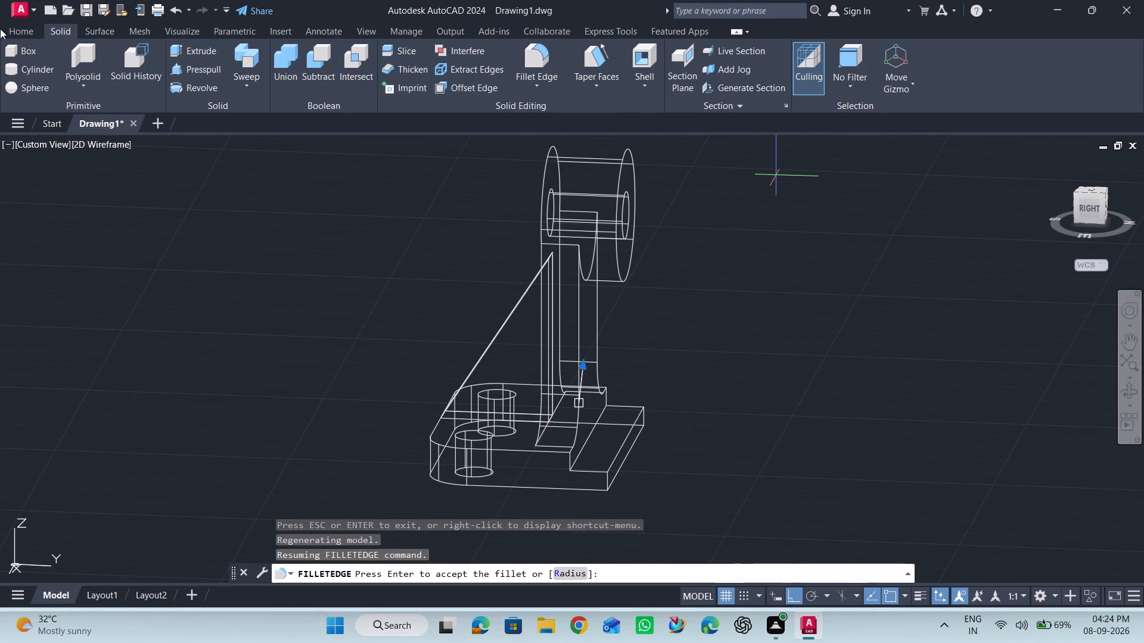
Apply the Shaded with edges (Fast) visual style, undo the style change, and apply the same style again.
click(25, 28)
click(637, 43)
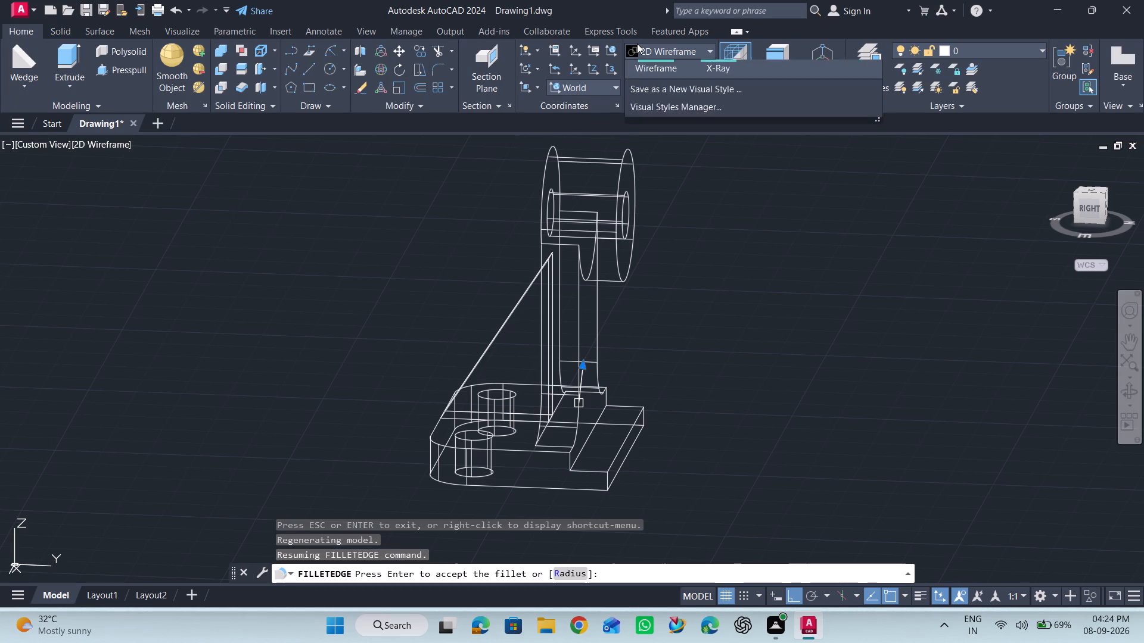
click(706, 122)
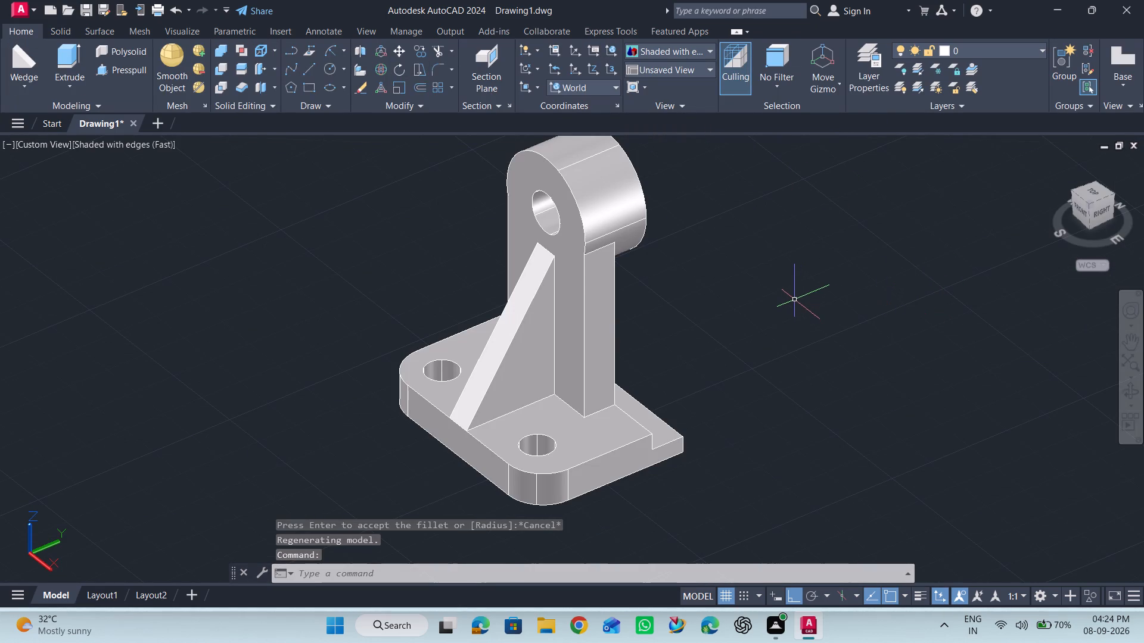
key(ctrl+z)
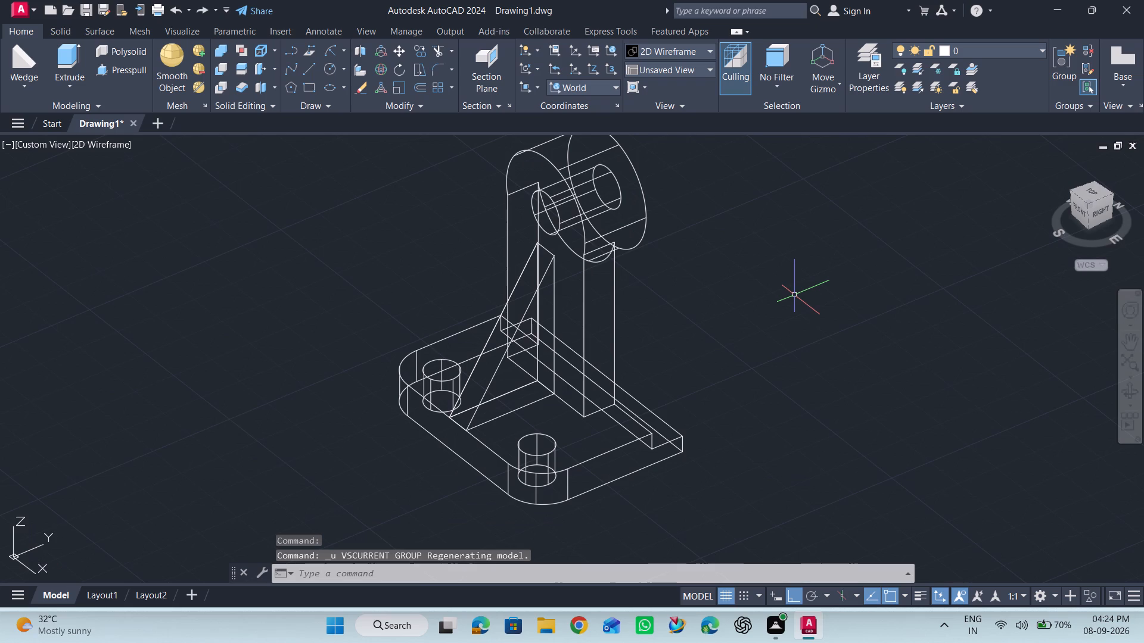
click(664, 51)
click(726, 134)
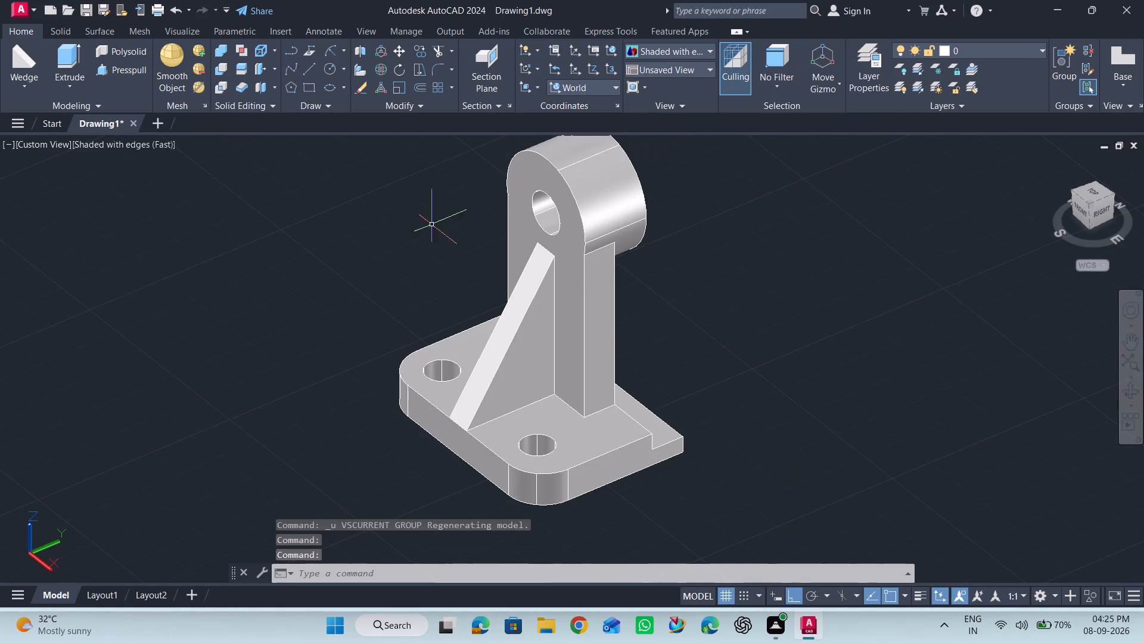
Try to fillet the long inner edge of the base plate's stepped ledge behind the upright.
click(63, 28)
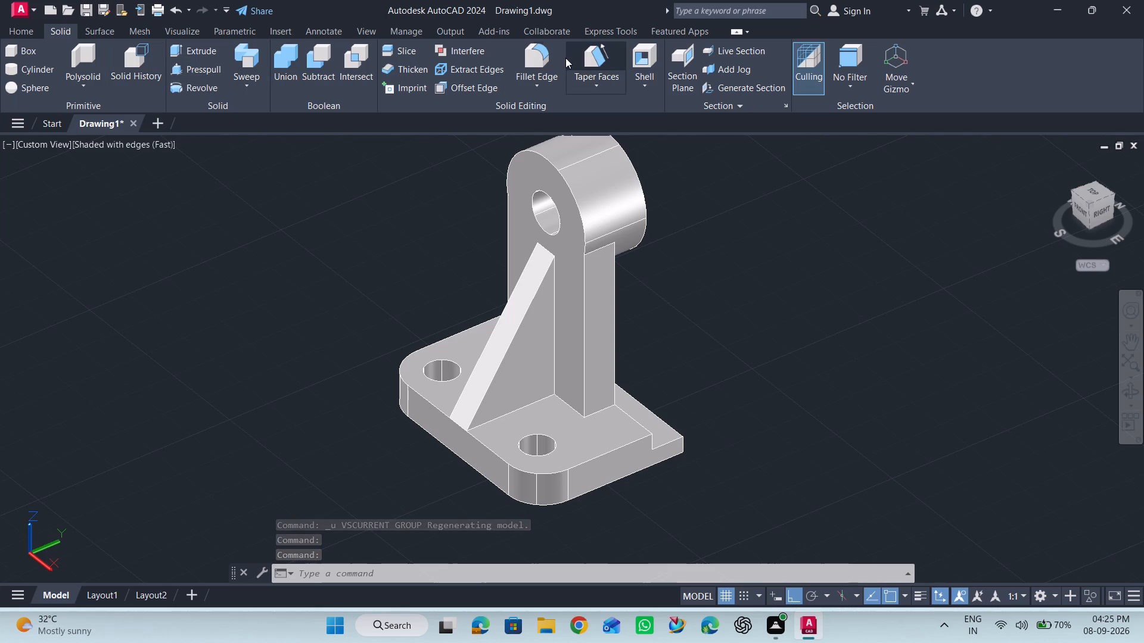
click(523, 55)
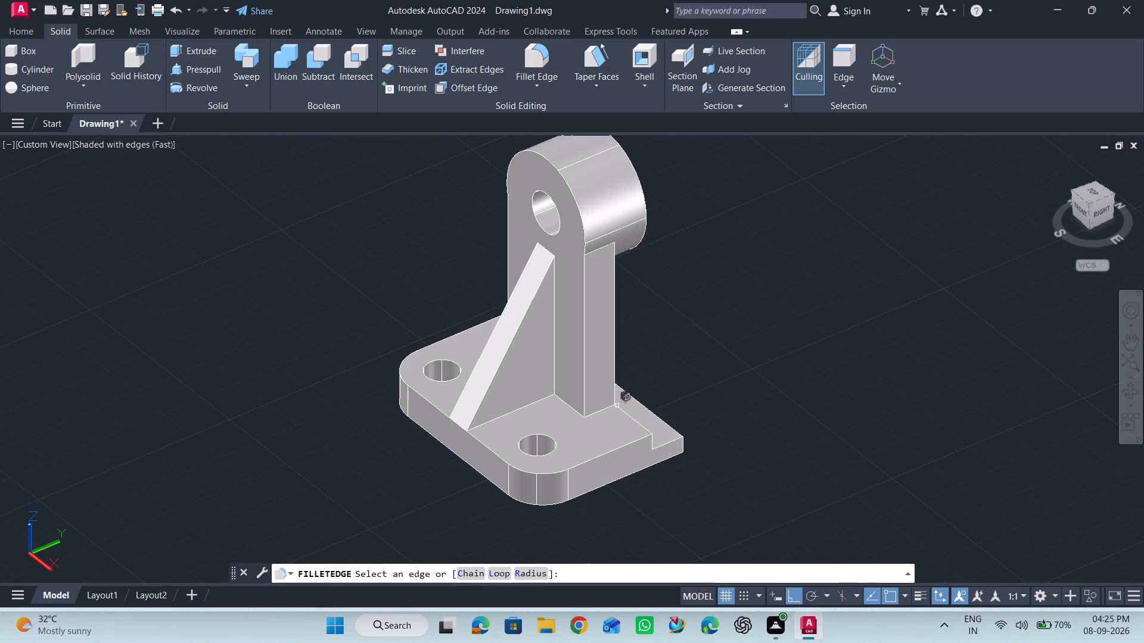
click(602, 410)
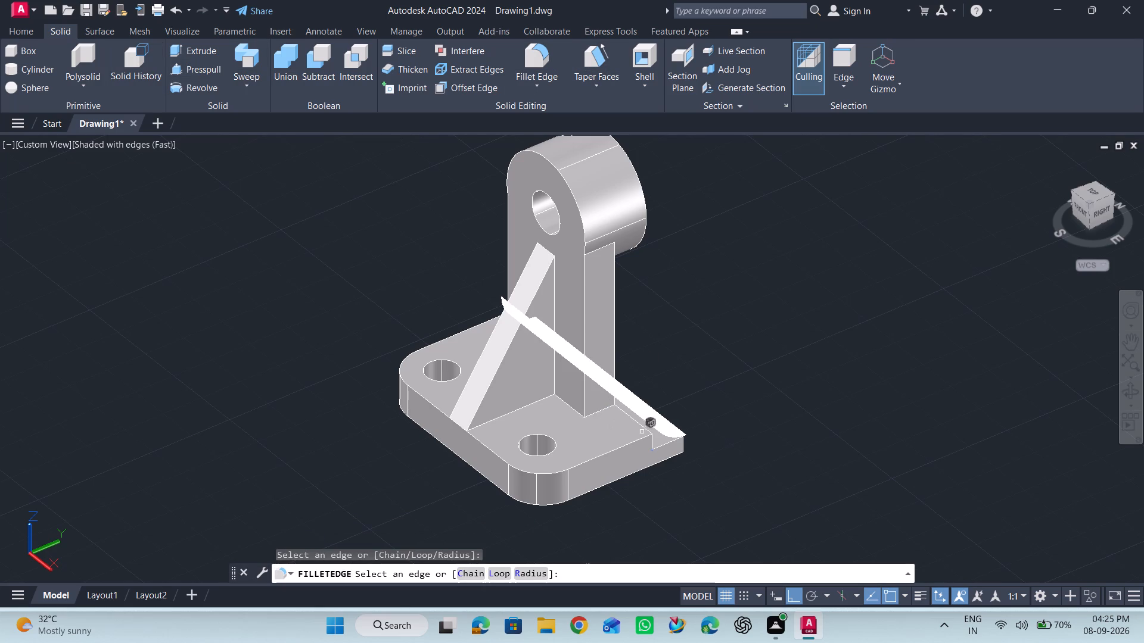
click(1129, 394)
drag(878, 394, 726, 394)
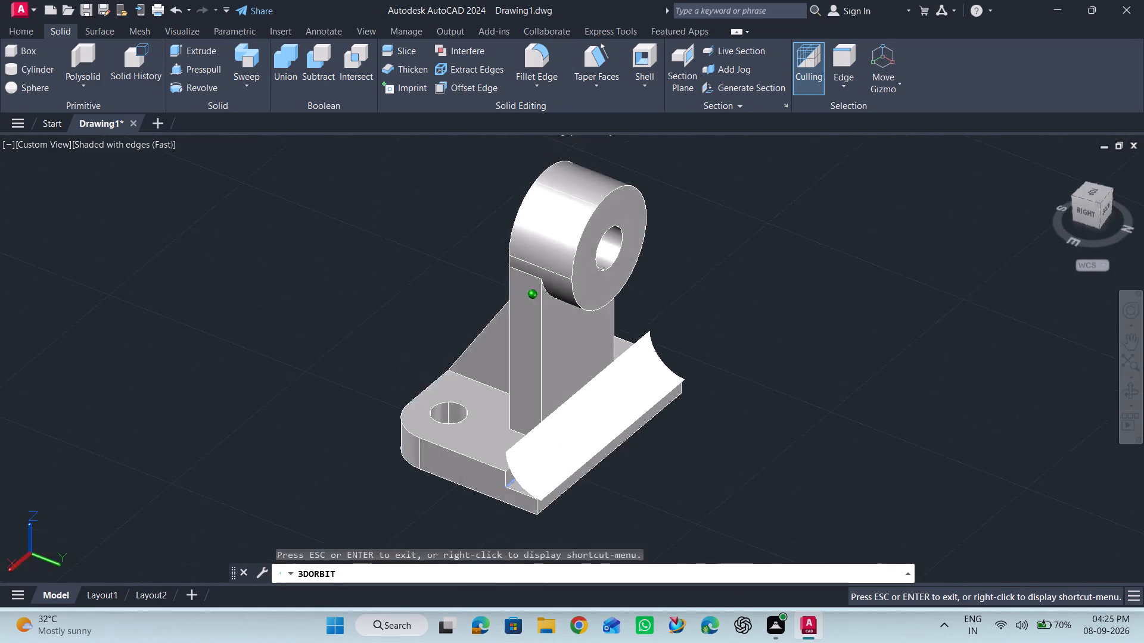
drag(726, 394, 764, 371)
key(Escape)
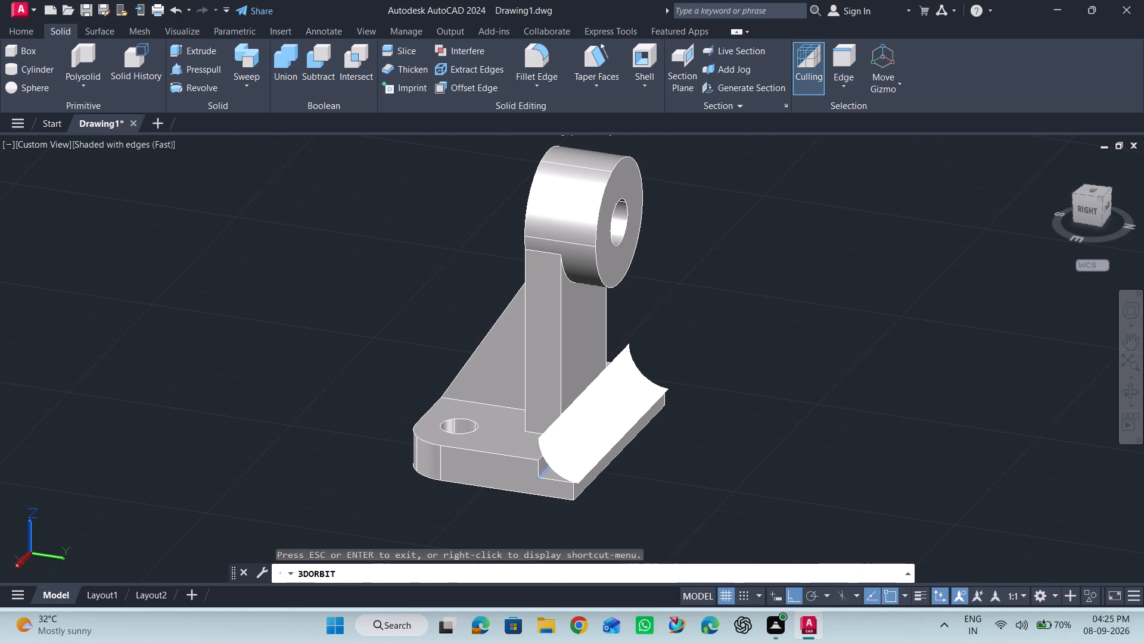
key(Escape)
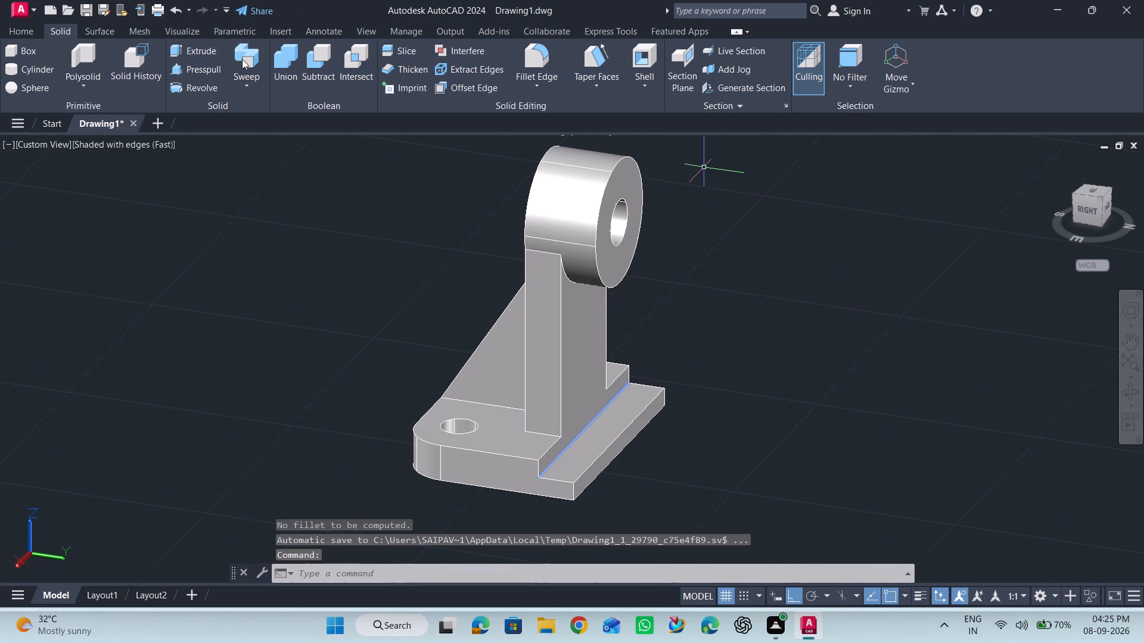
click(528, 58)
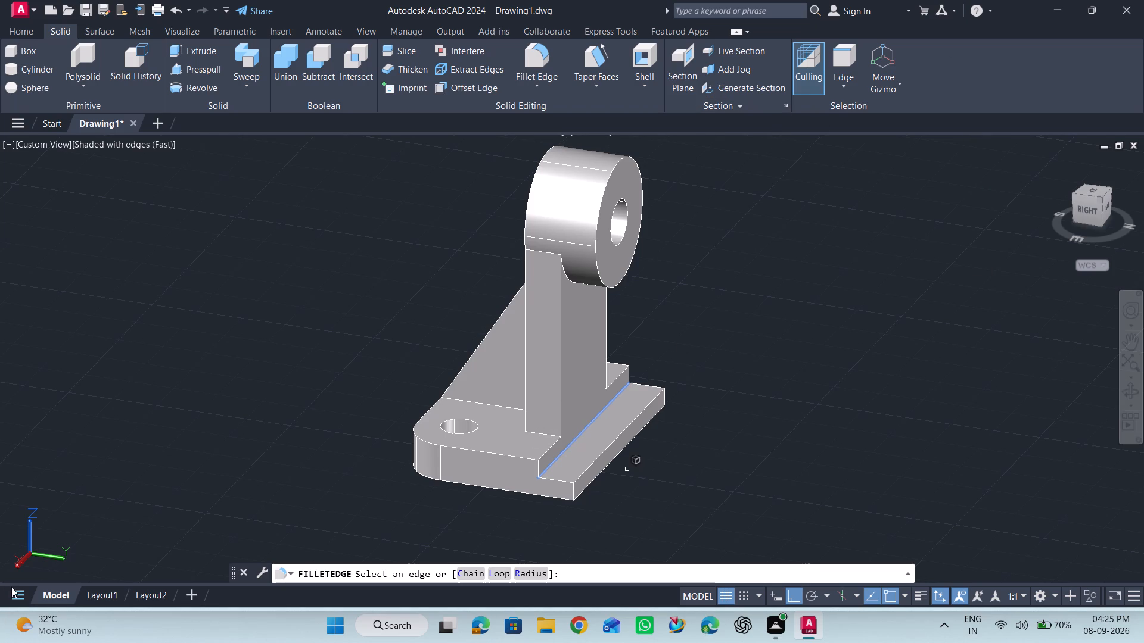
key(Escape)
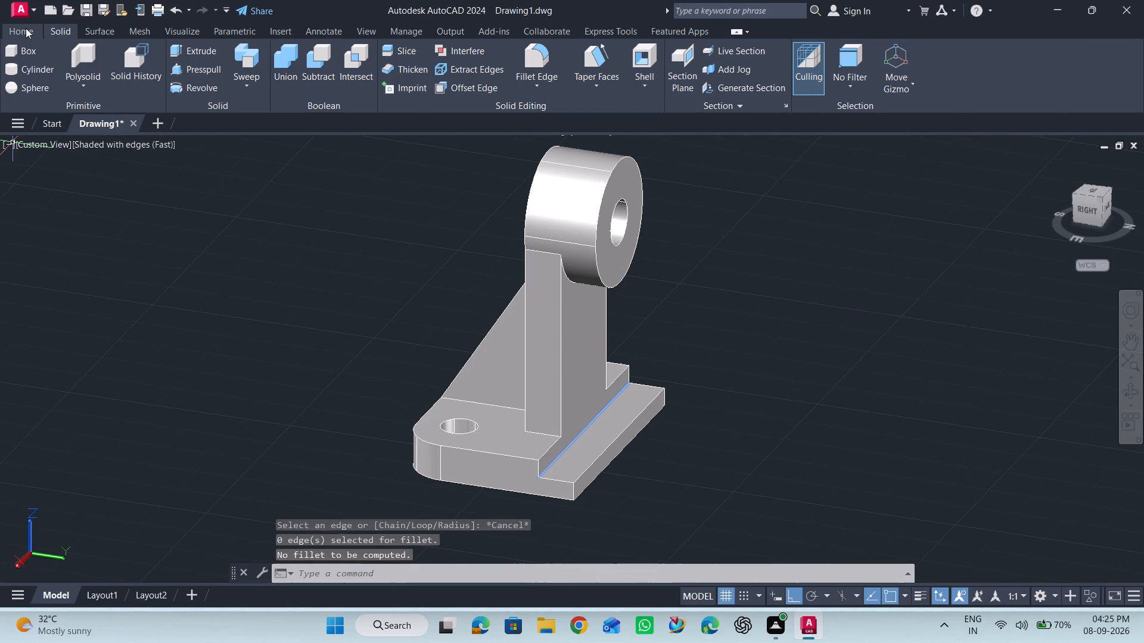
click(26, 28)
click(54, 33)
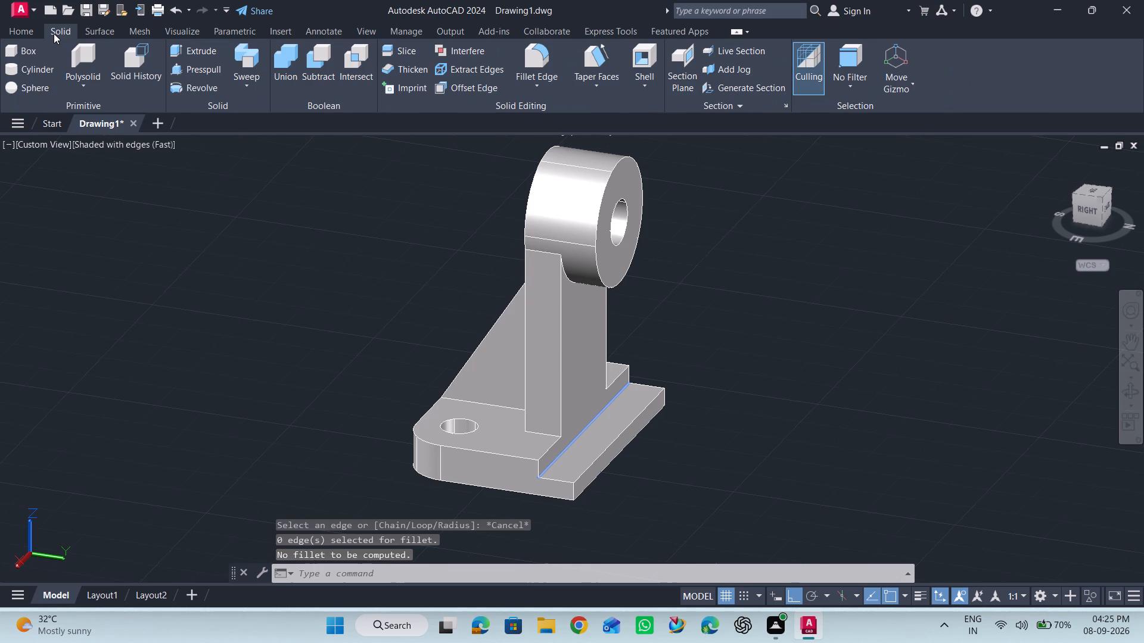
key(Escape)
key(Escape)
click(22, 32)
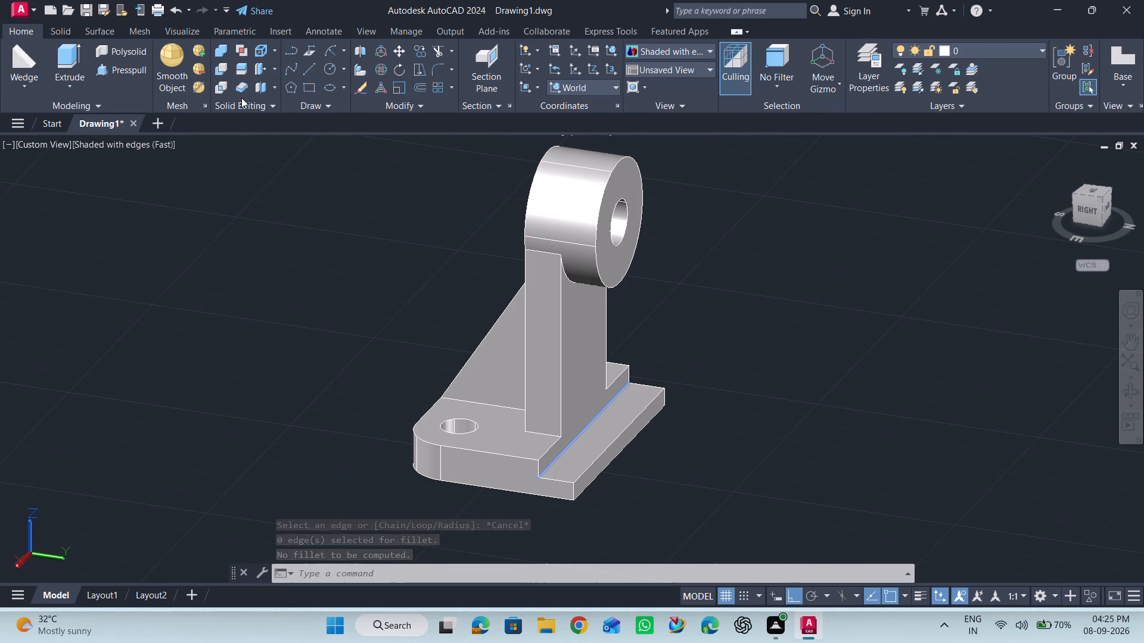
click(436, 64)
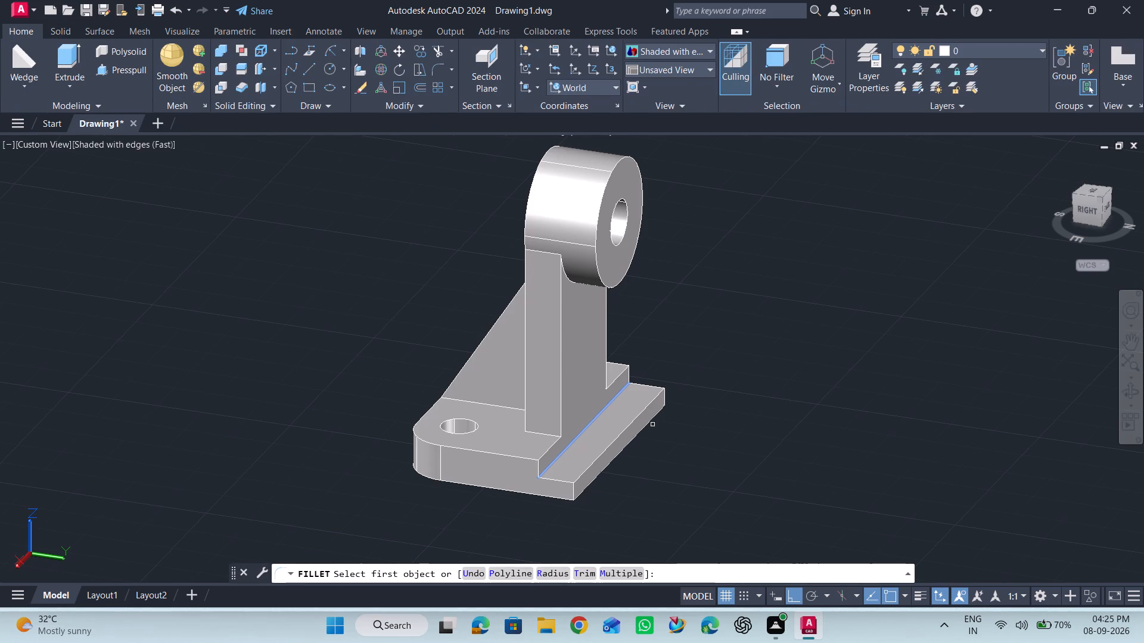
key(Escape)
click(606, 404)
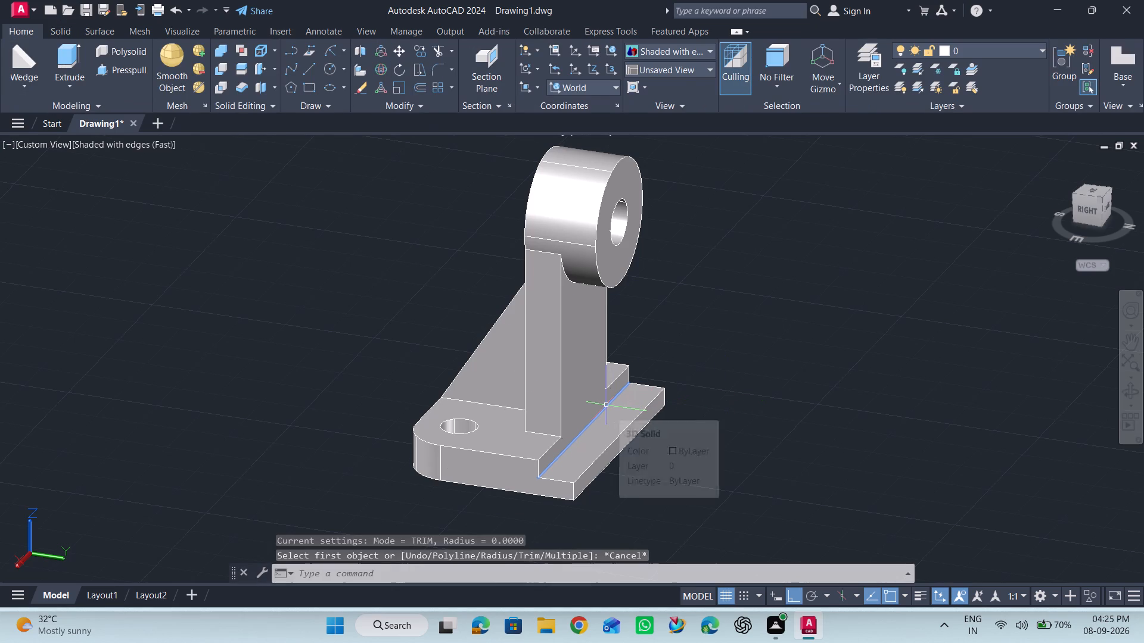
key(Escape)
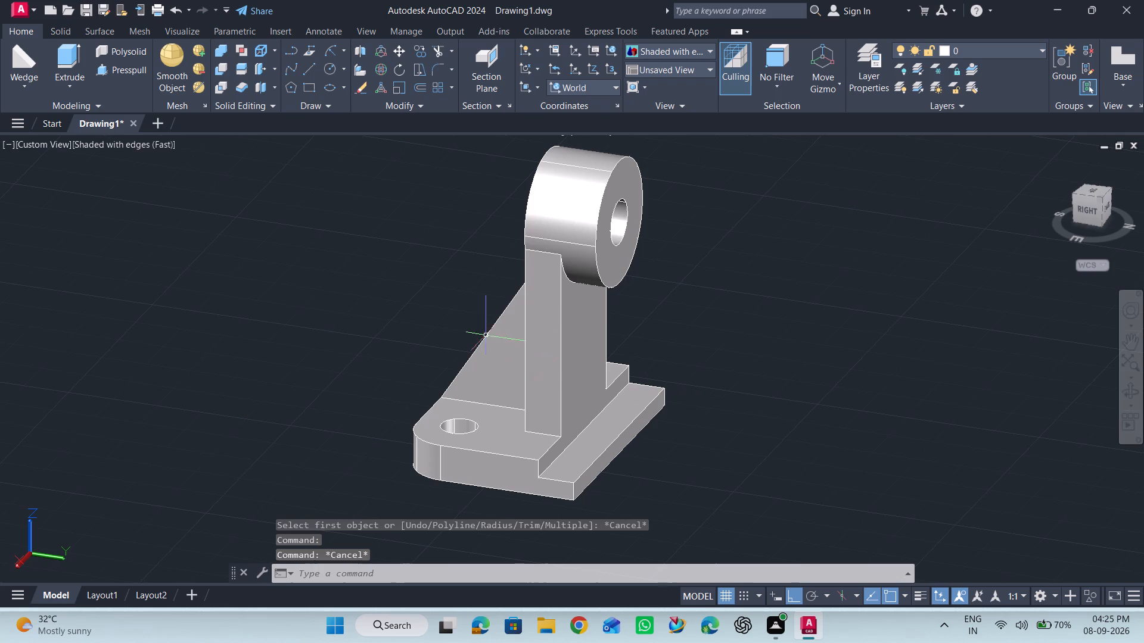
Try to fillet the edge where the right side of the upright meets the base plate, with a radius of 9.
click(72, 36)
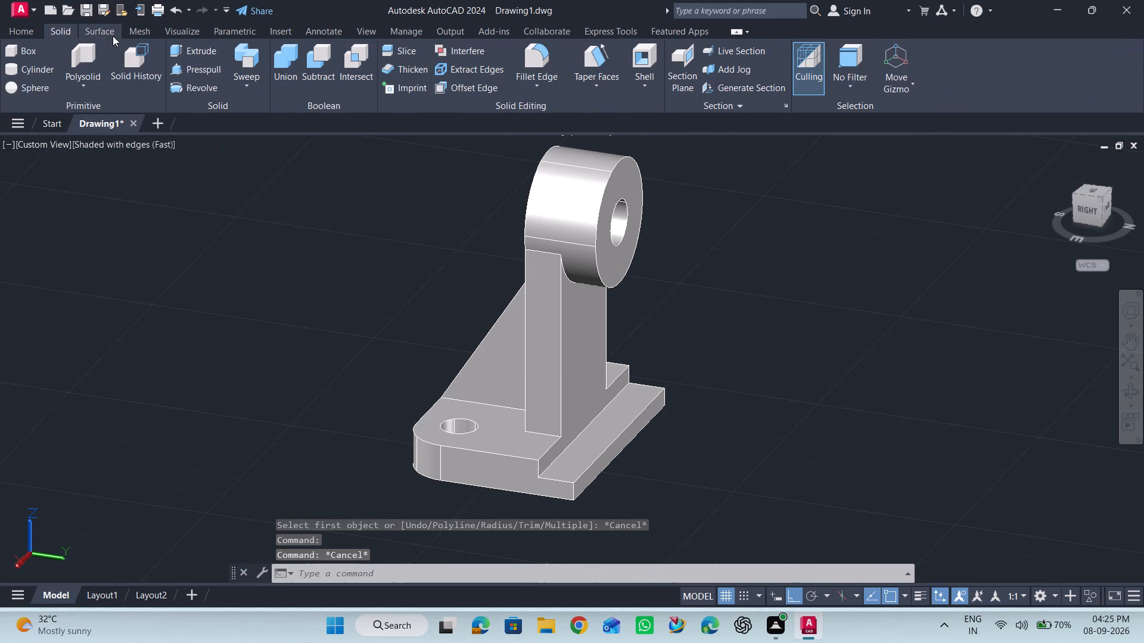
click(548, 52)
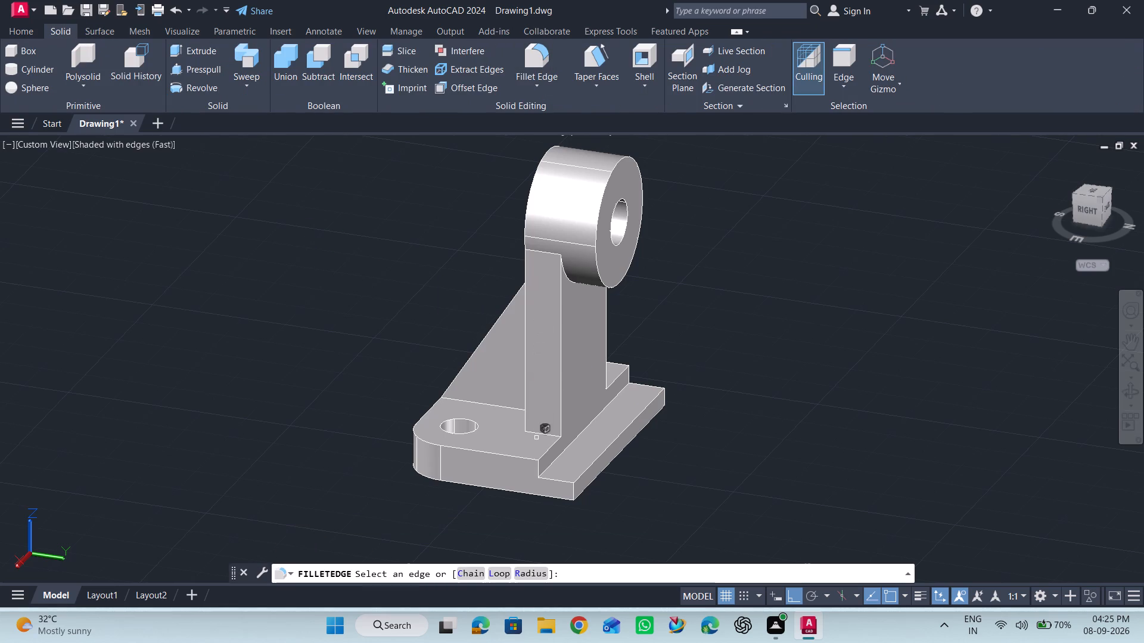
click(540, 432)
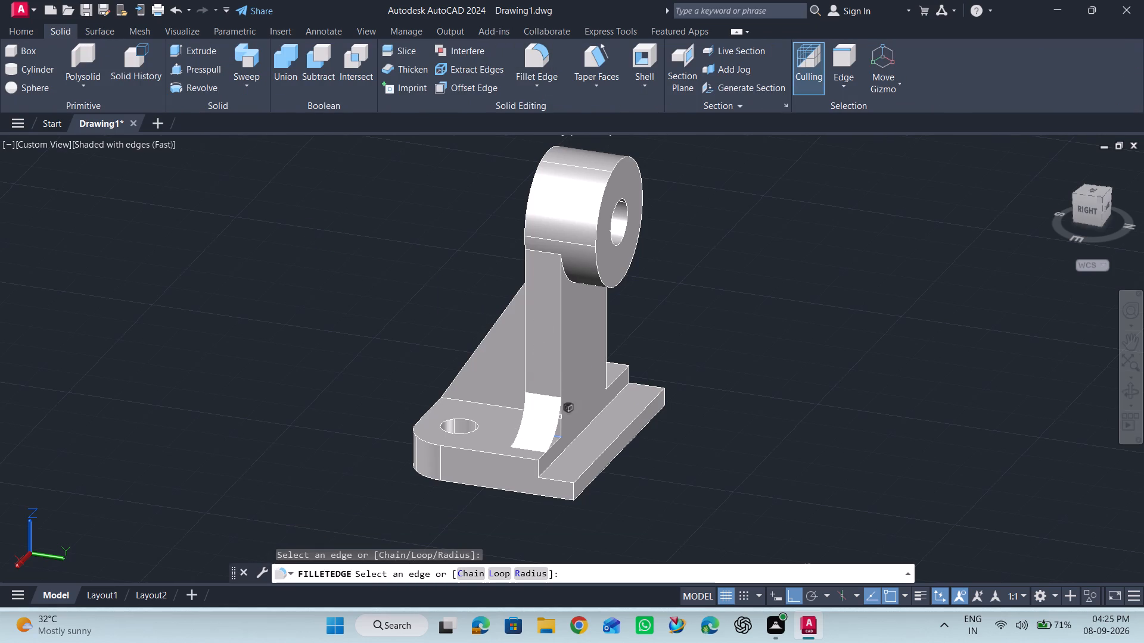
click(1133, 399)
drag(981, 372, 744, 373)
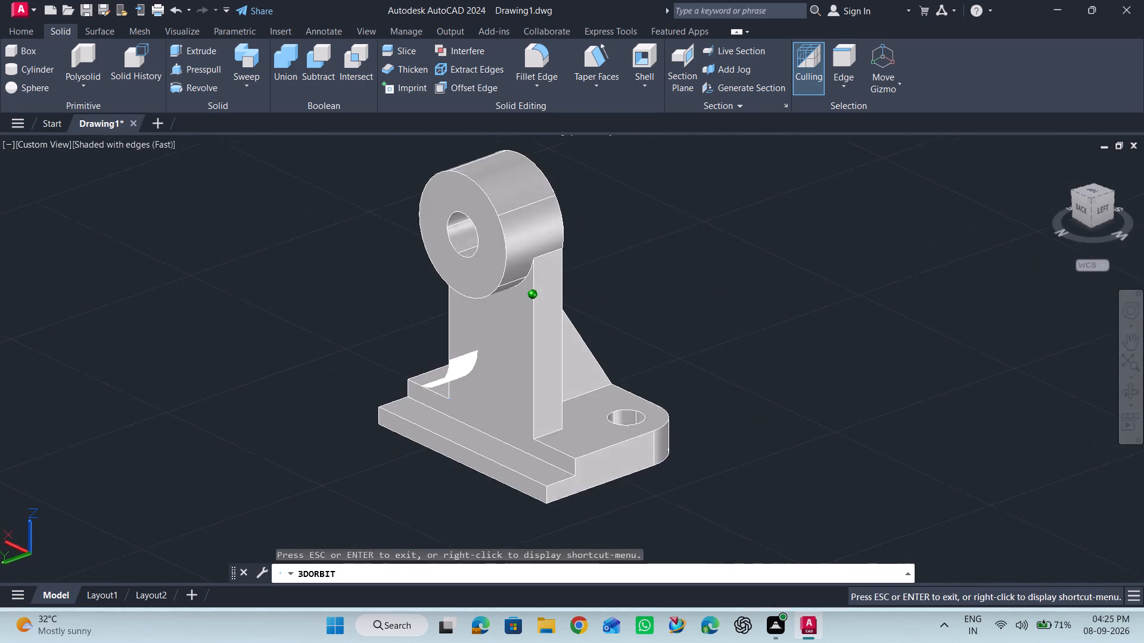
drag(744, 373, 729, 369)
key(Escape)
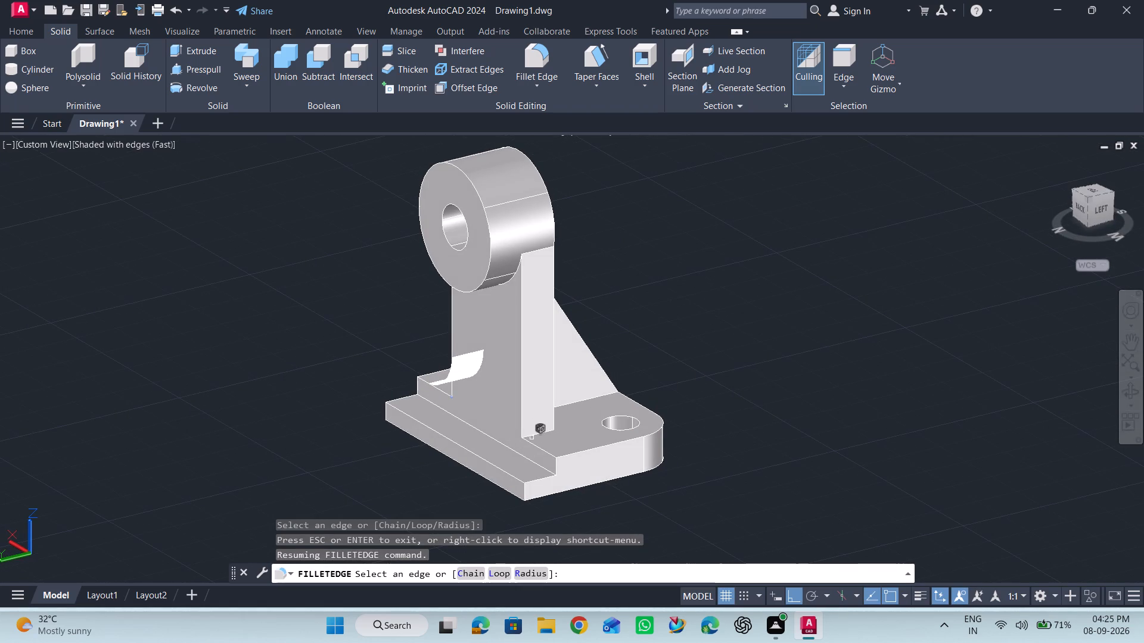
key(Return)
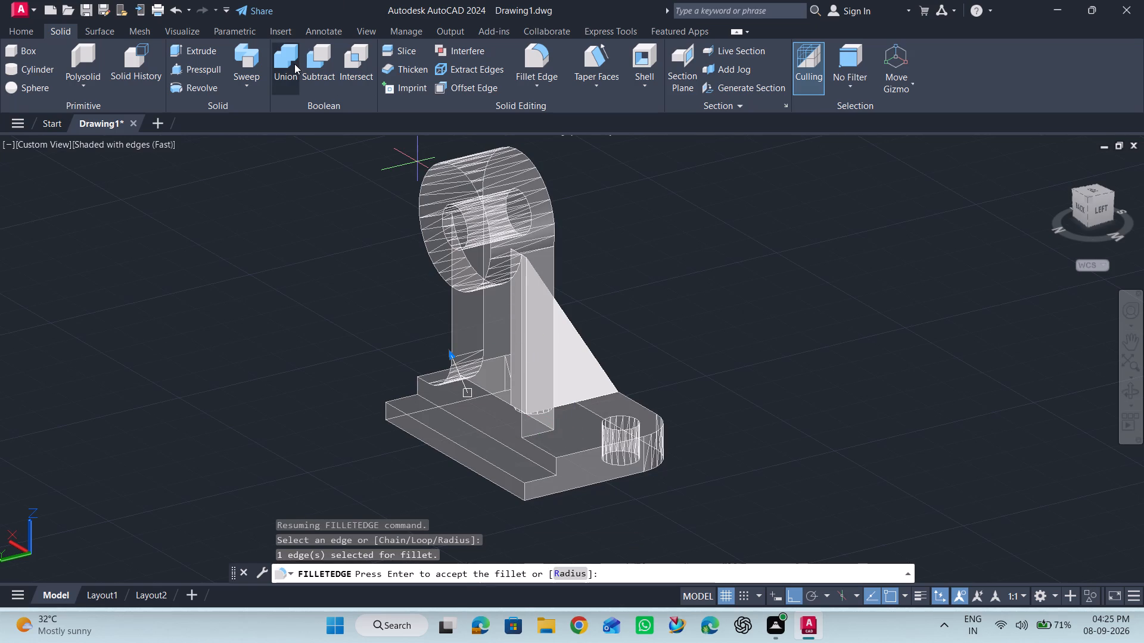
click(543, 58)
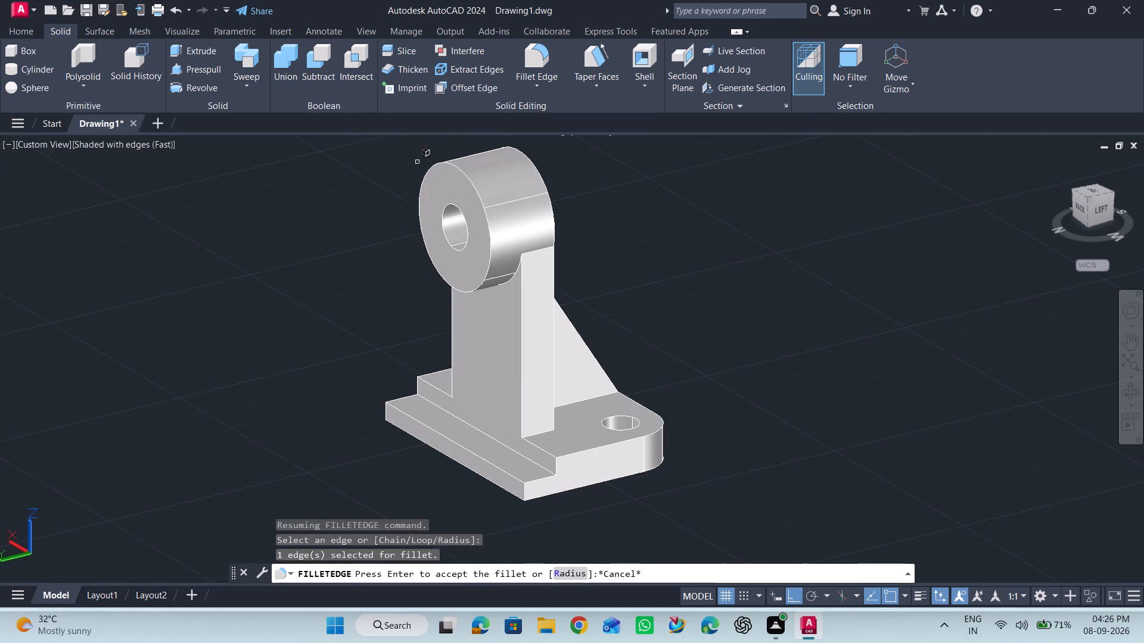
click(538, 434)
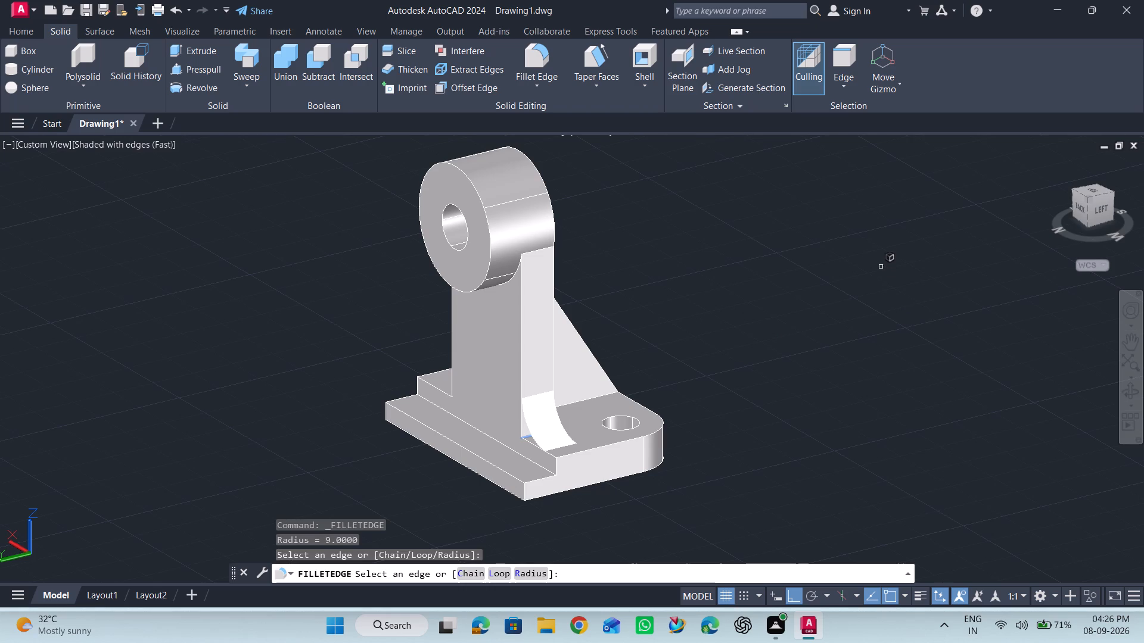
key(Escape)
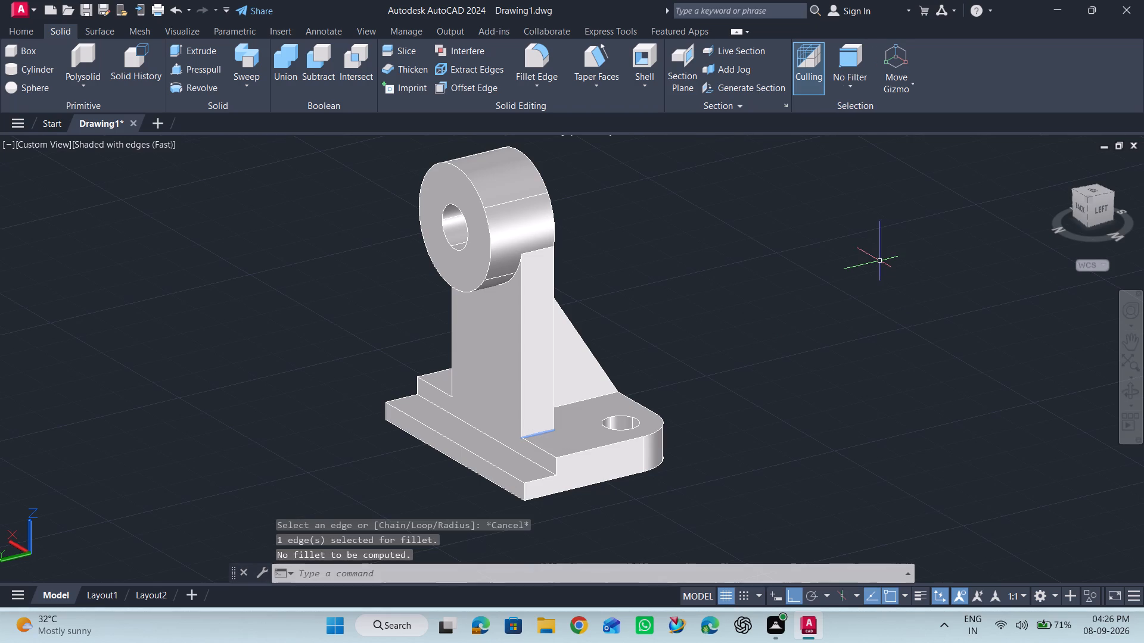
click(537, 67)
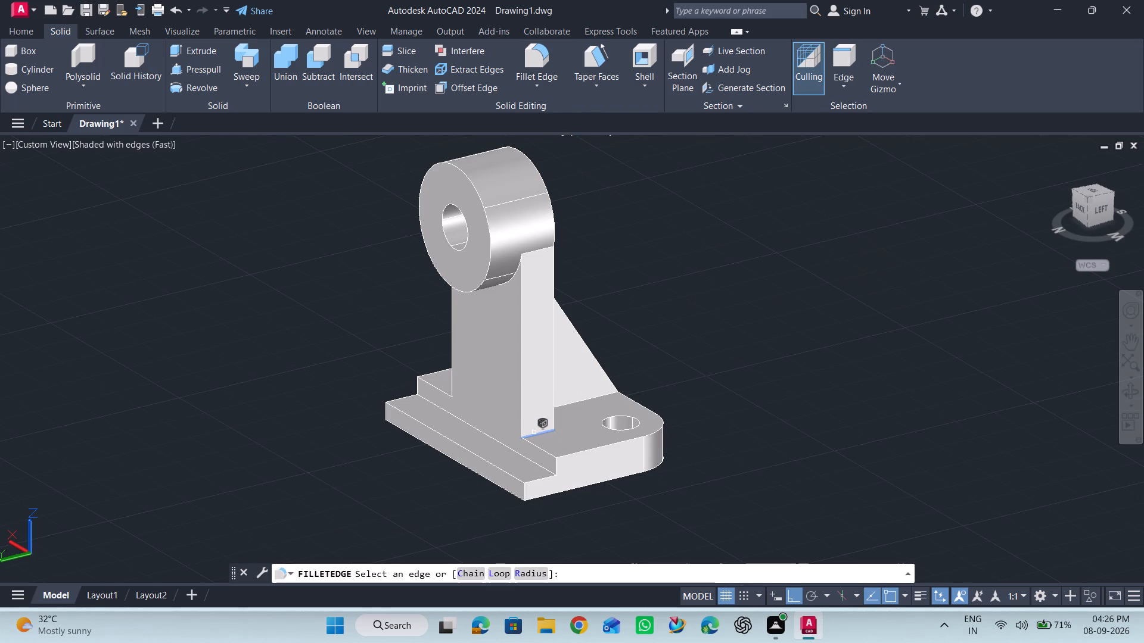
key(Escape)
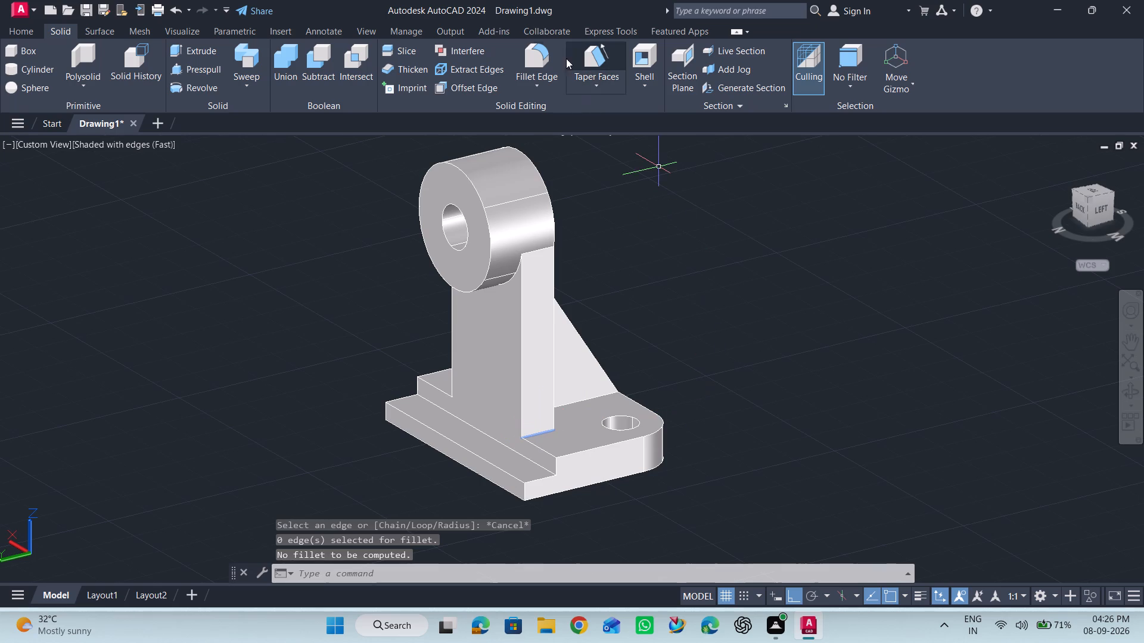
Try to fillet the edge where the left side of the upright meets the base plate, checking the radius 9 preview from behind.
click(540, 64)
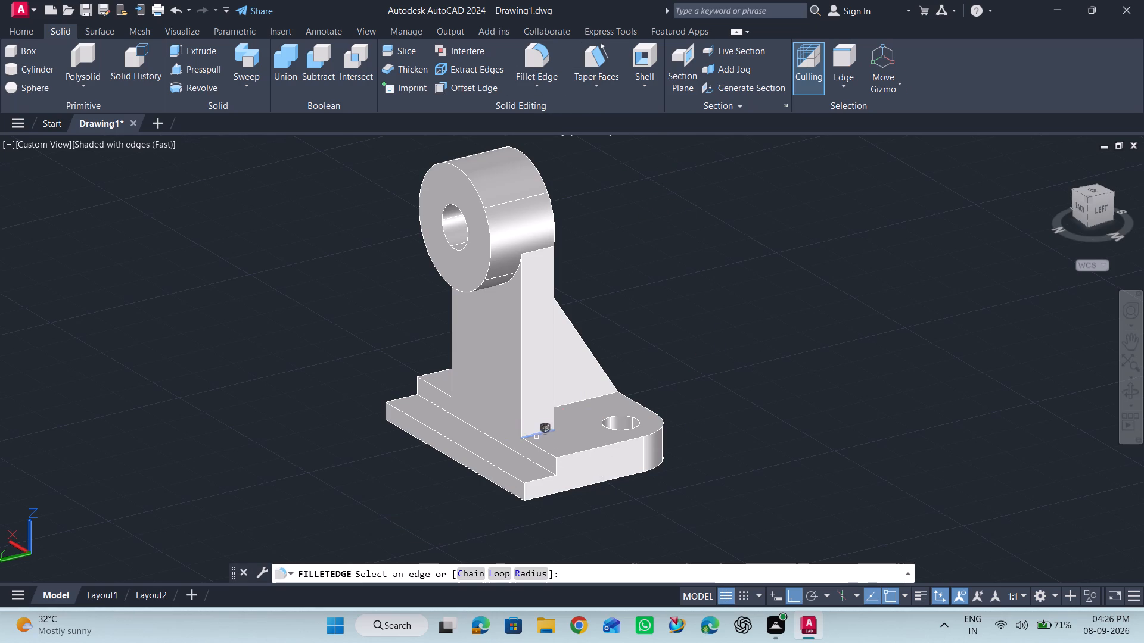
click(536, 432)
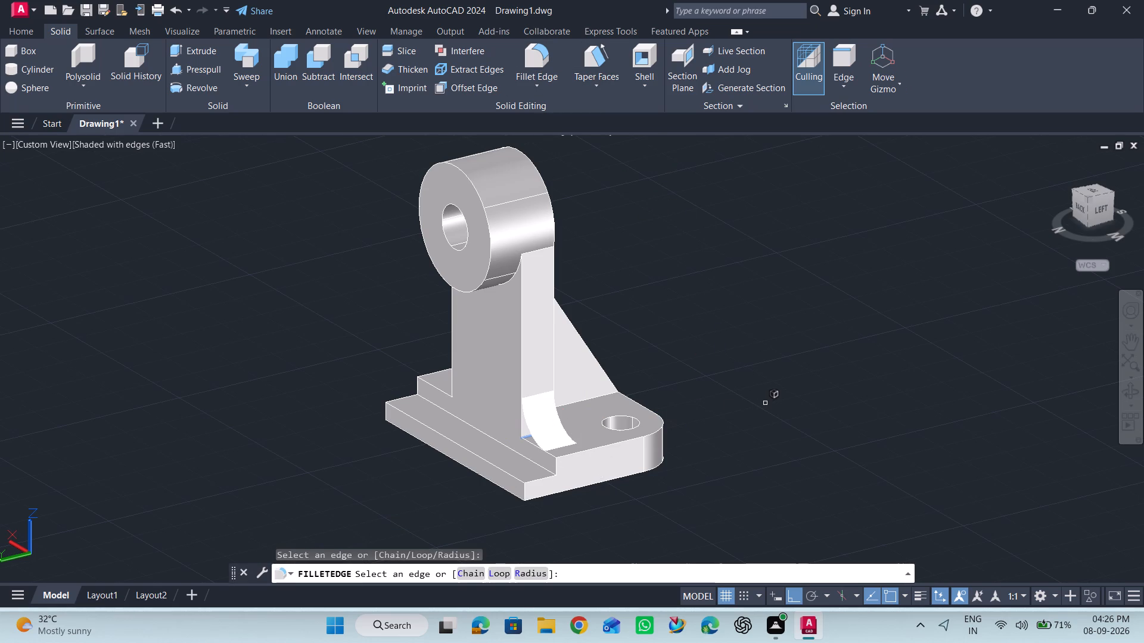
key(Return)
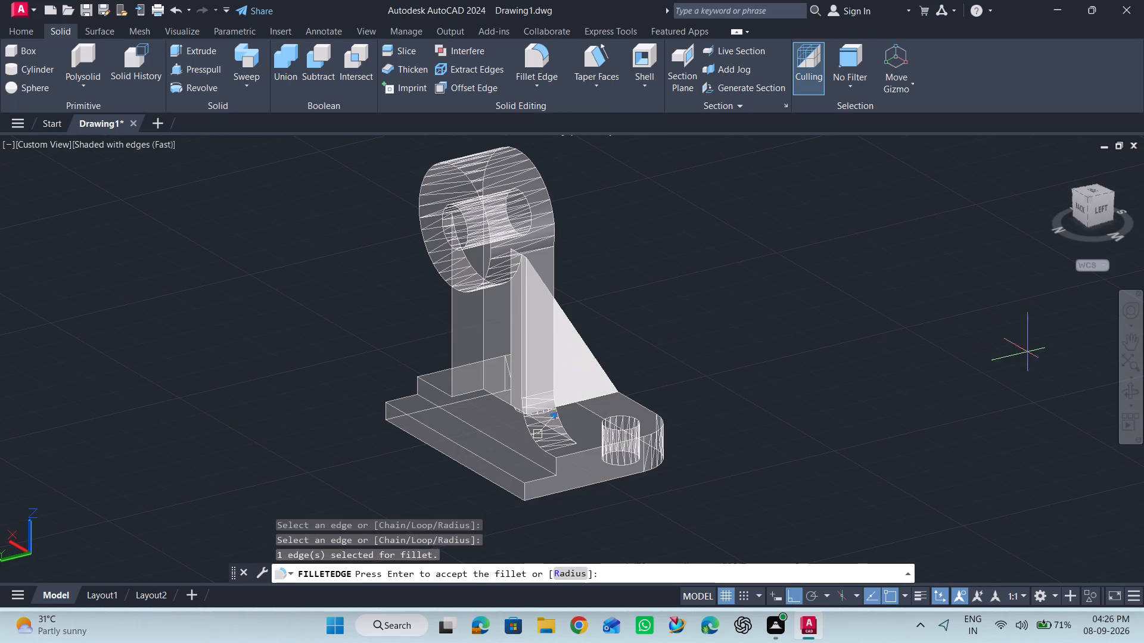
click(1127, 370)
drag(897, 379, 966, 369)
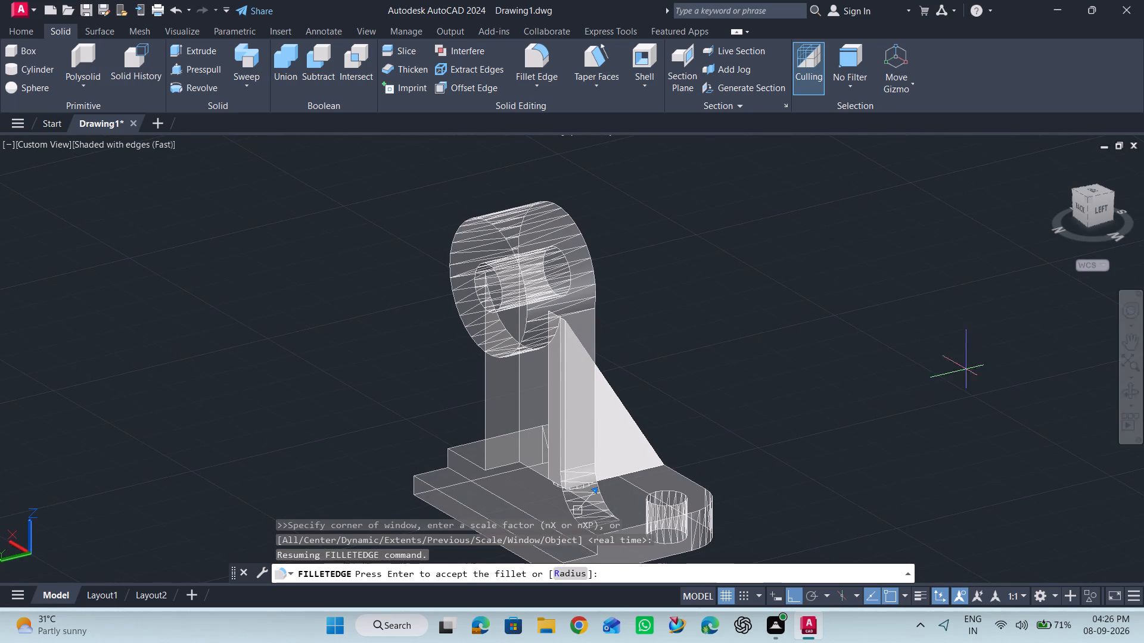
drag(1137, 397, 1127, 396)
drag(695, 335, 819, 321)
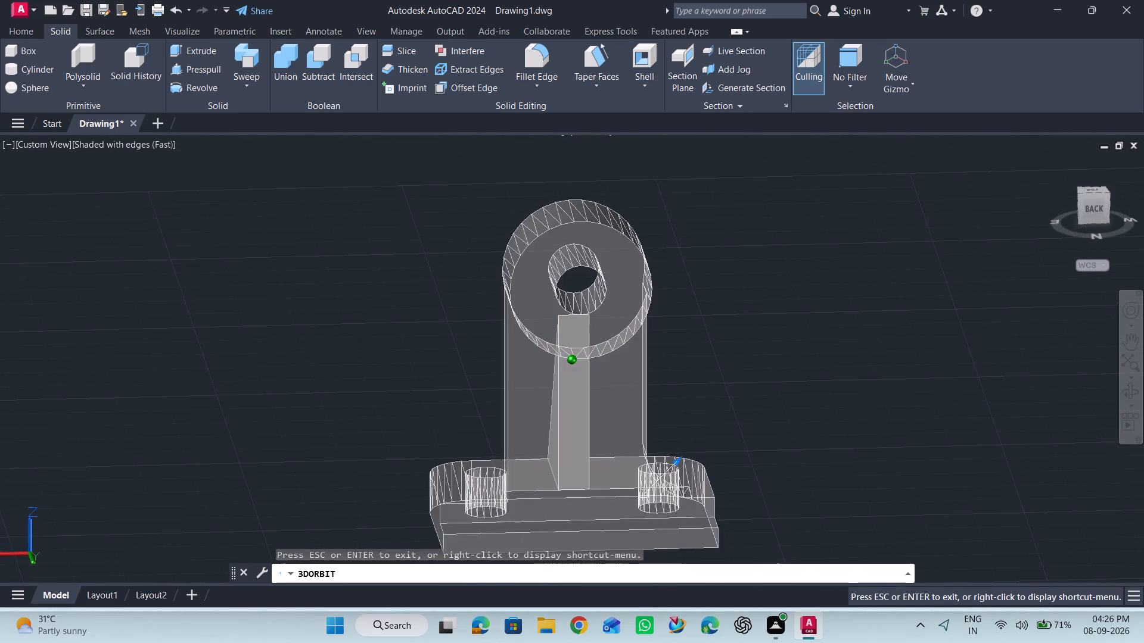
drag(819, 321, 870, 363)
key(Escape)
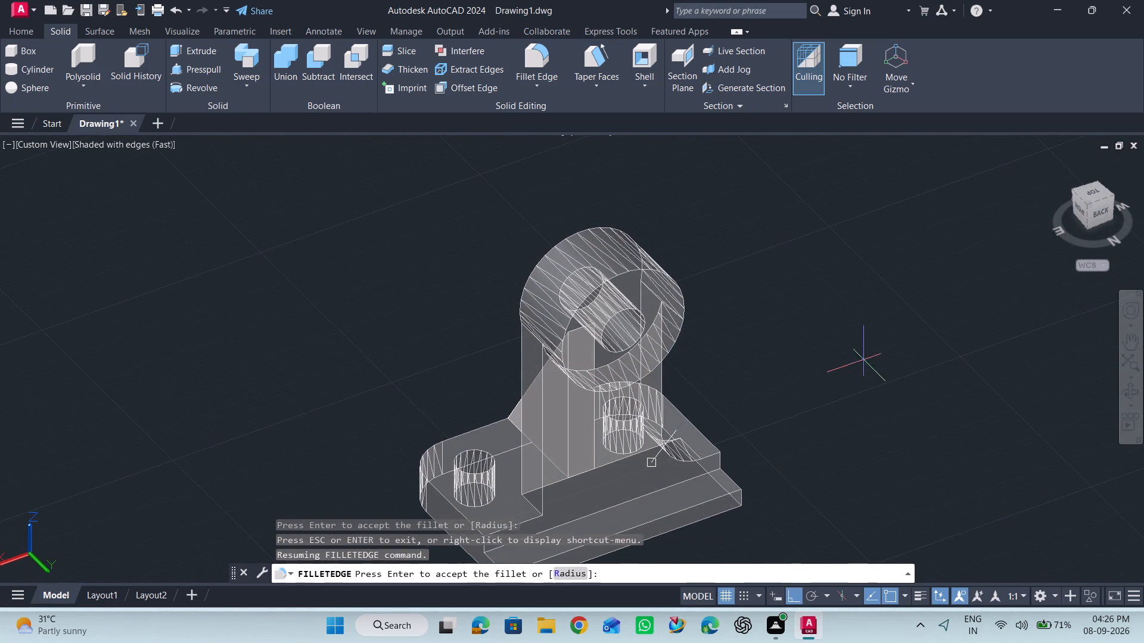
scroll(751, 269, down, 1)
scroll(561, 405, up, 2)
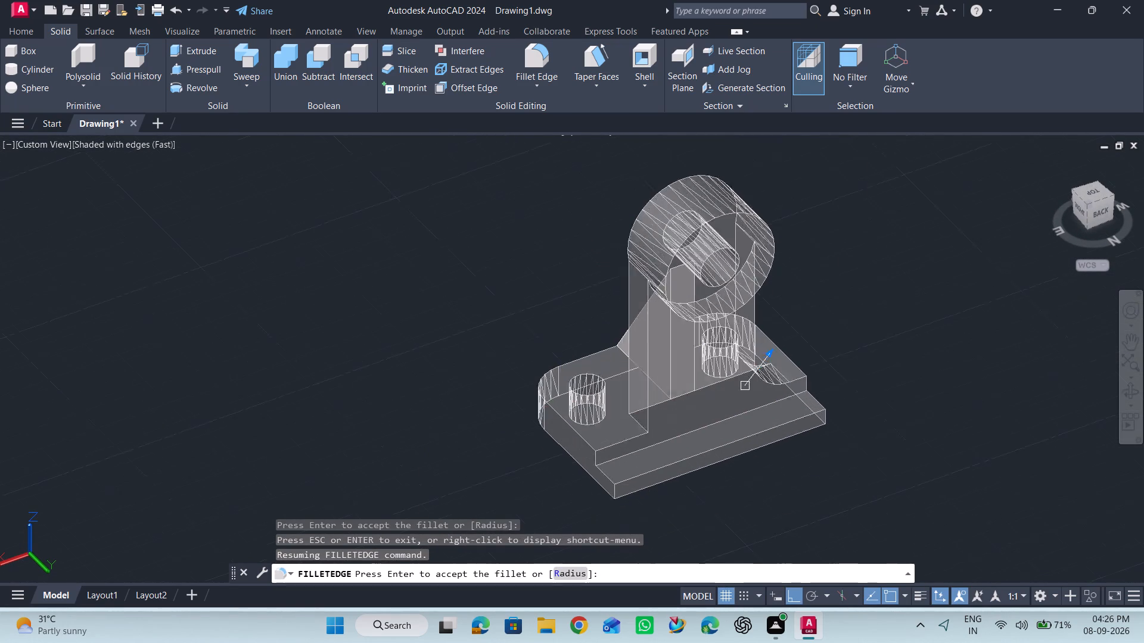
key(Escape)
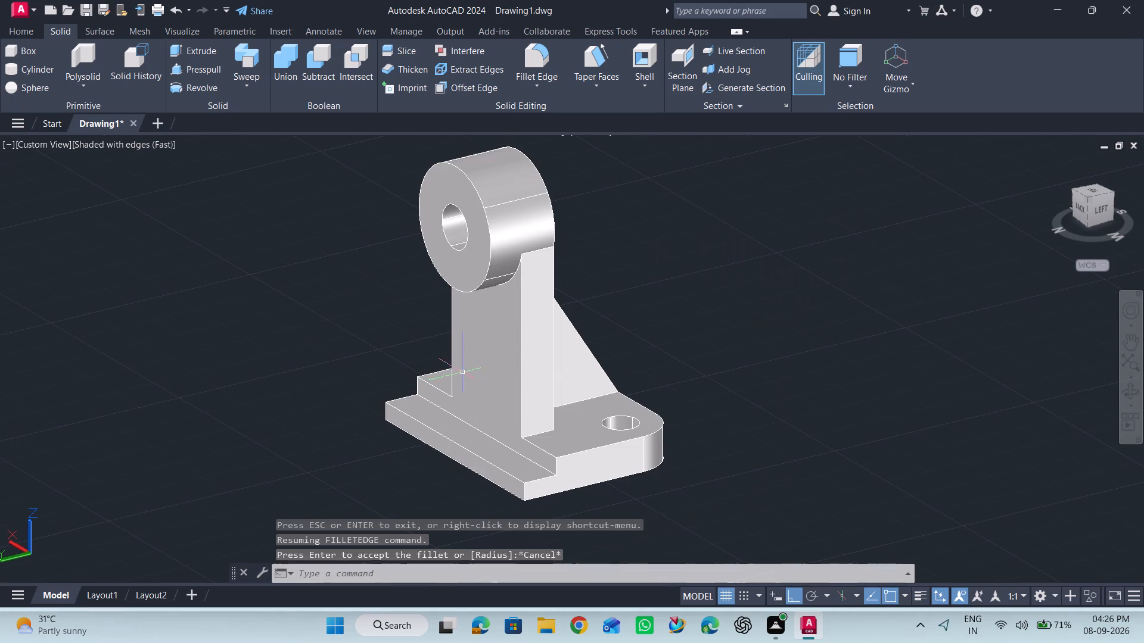
Apply the 2D Wireframe visual style to the model view.
click(28, 36)
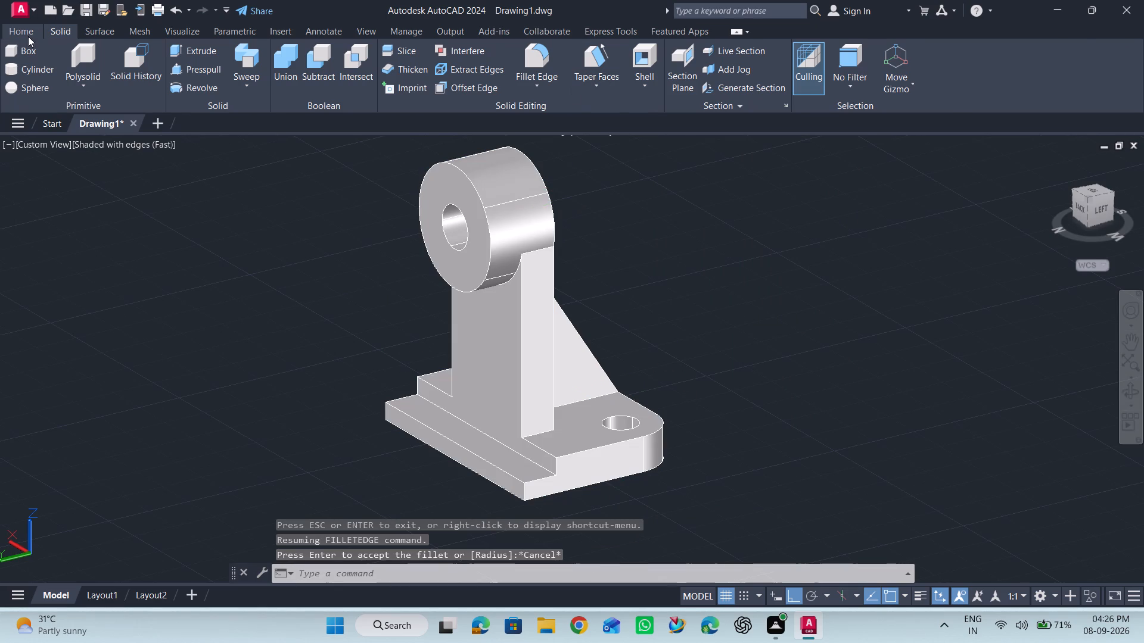
click(680, 49)
click(655, 85)
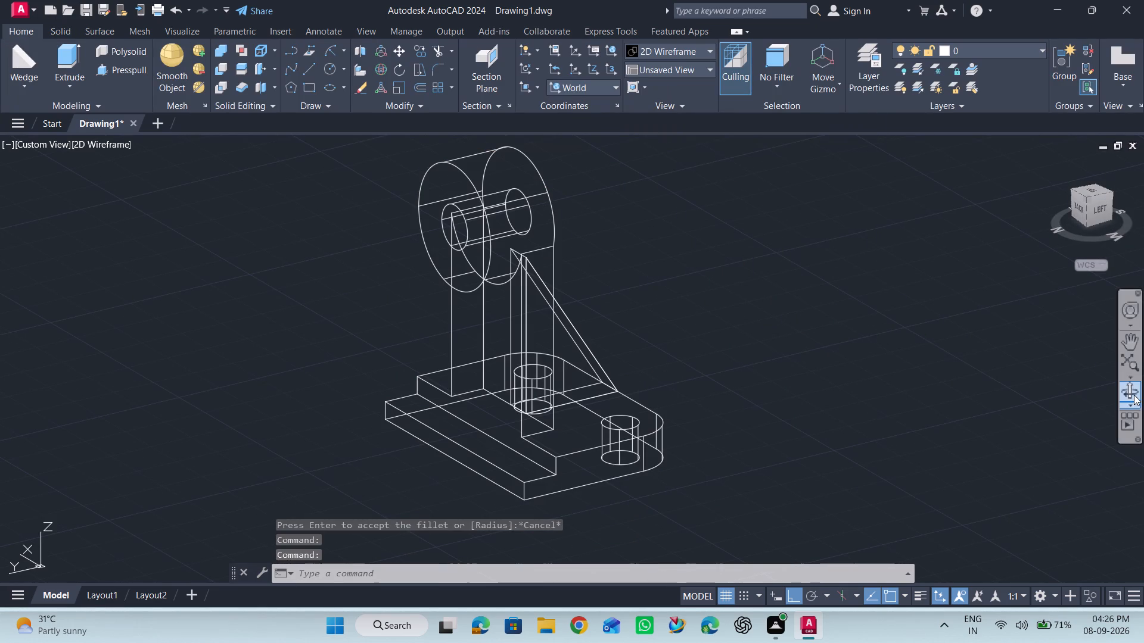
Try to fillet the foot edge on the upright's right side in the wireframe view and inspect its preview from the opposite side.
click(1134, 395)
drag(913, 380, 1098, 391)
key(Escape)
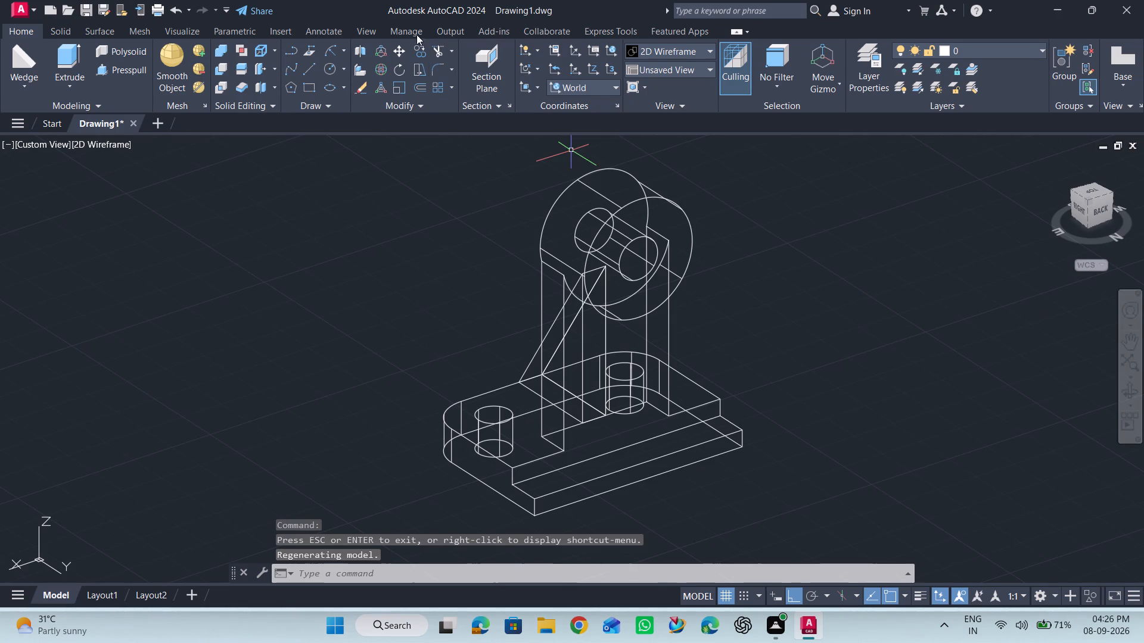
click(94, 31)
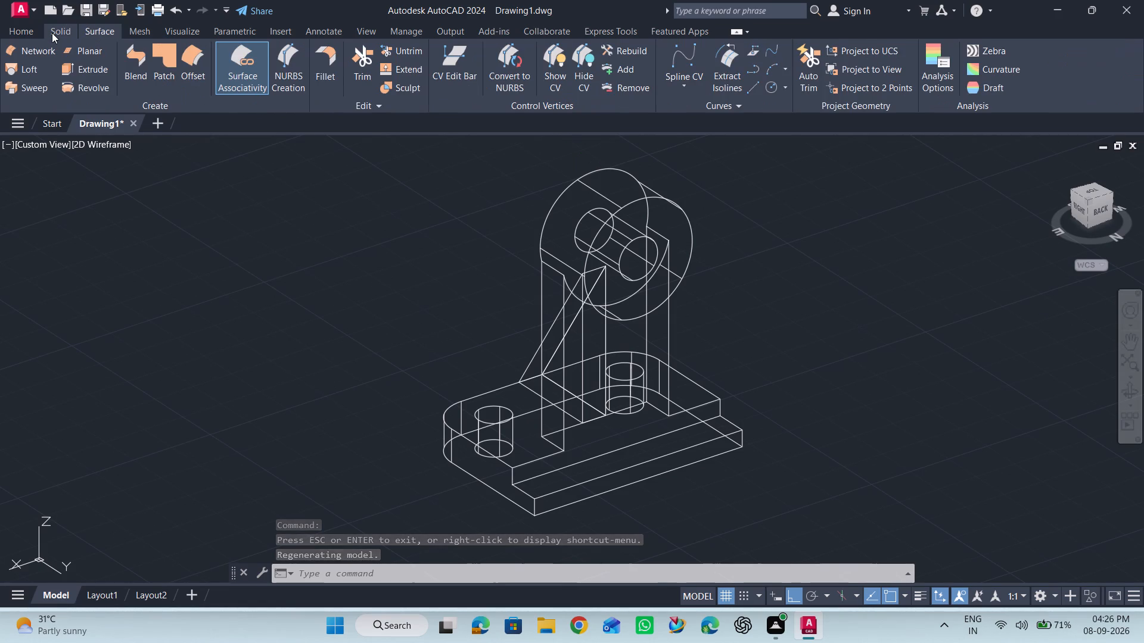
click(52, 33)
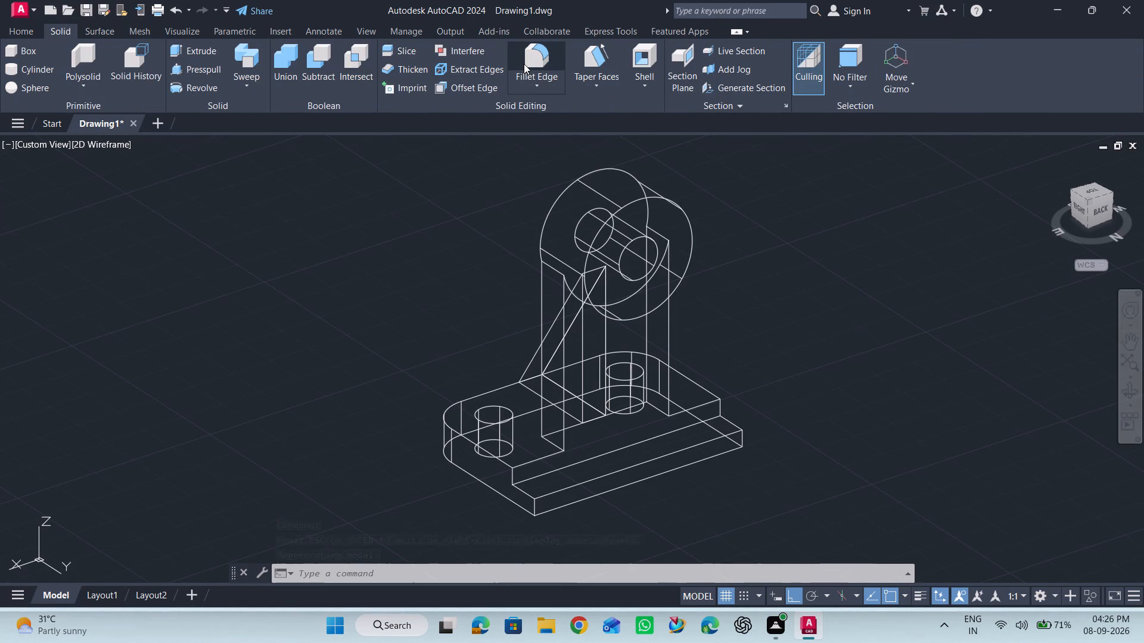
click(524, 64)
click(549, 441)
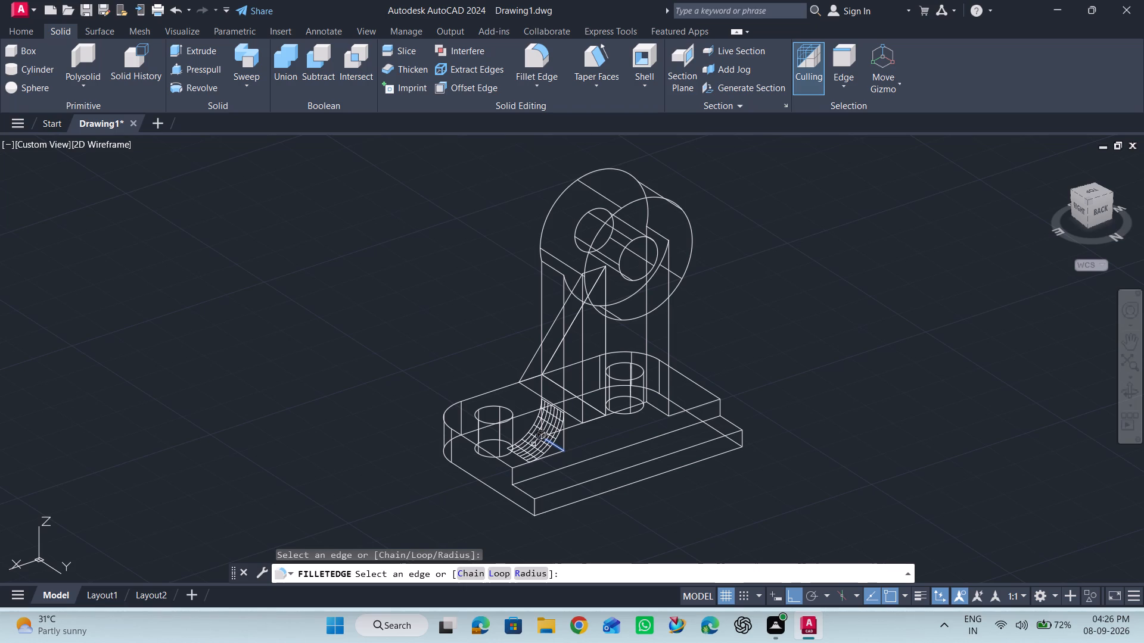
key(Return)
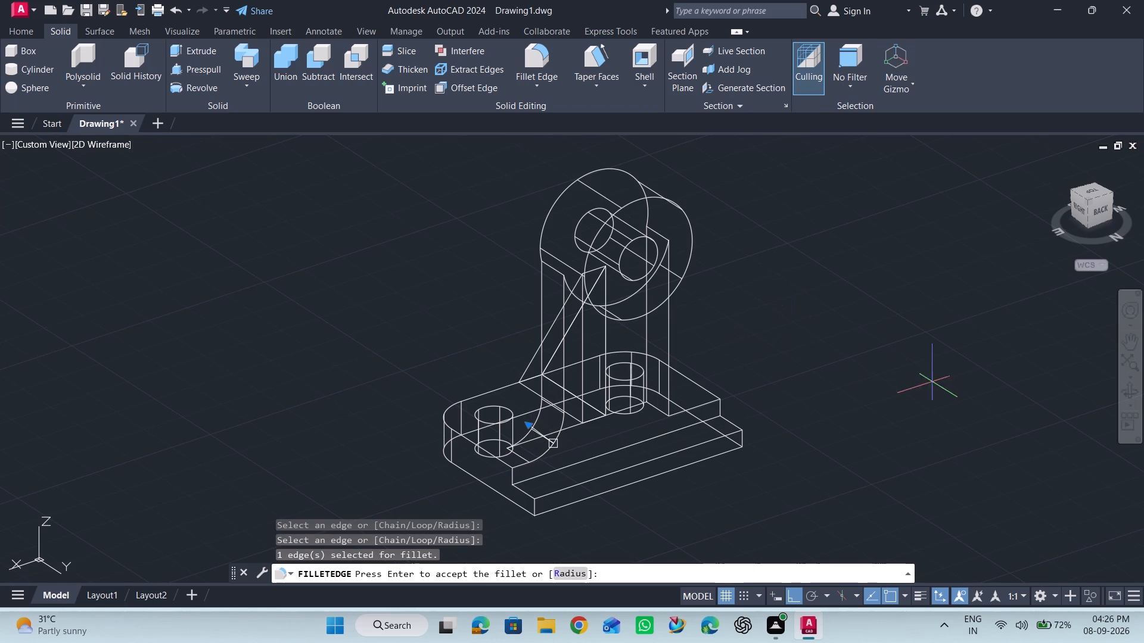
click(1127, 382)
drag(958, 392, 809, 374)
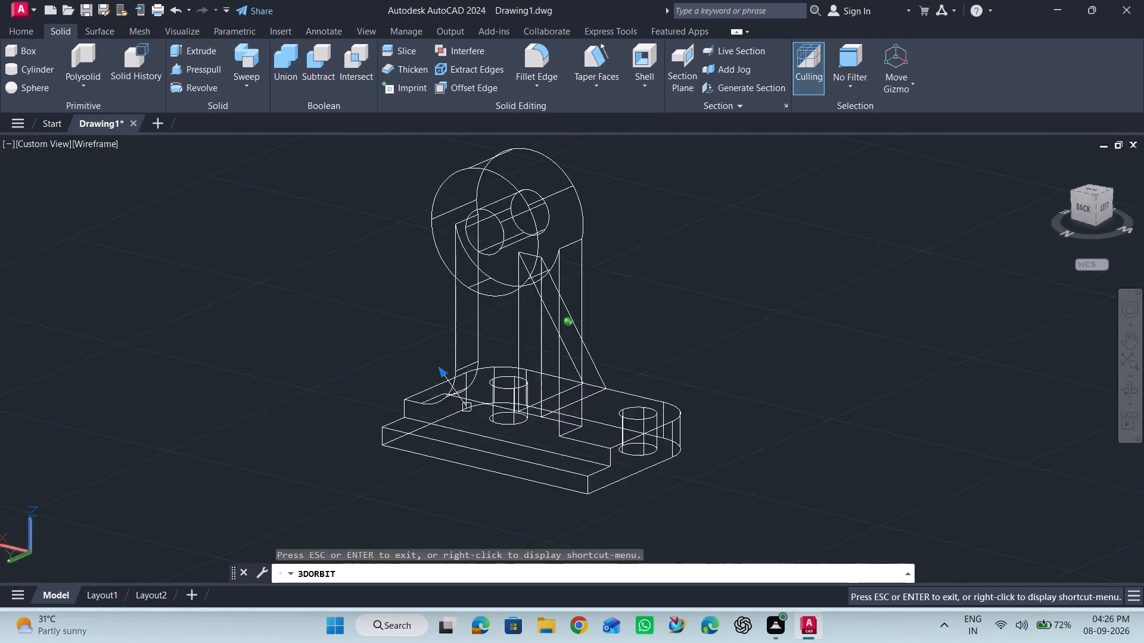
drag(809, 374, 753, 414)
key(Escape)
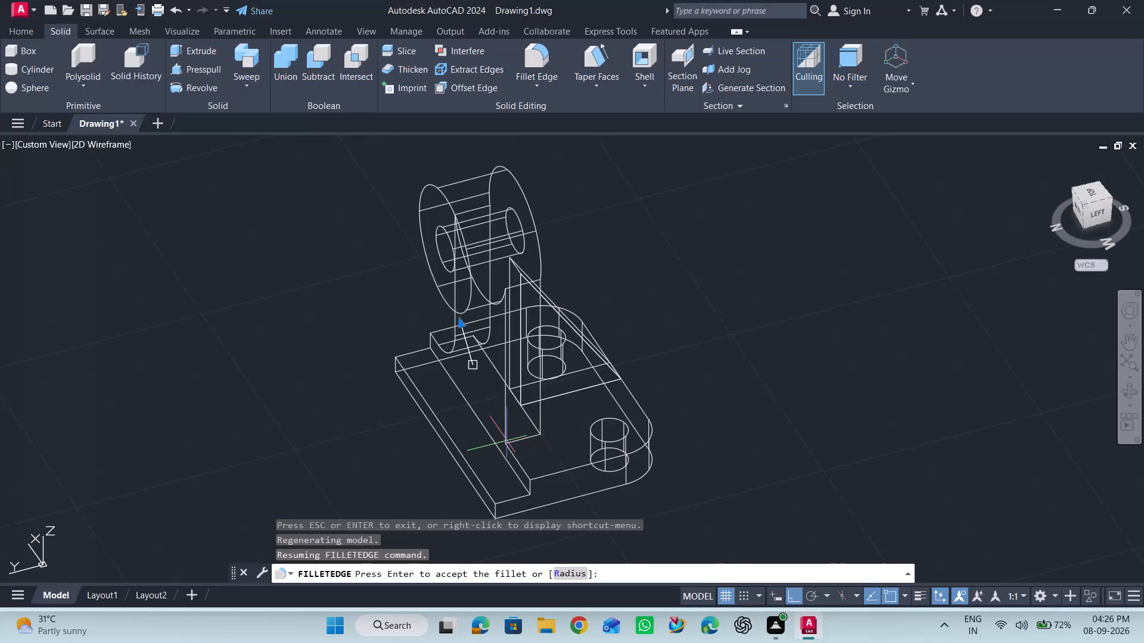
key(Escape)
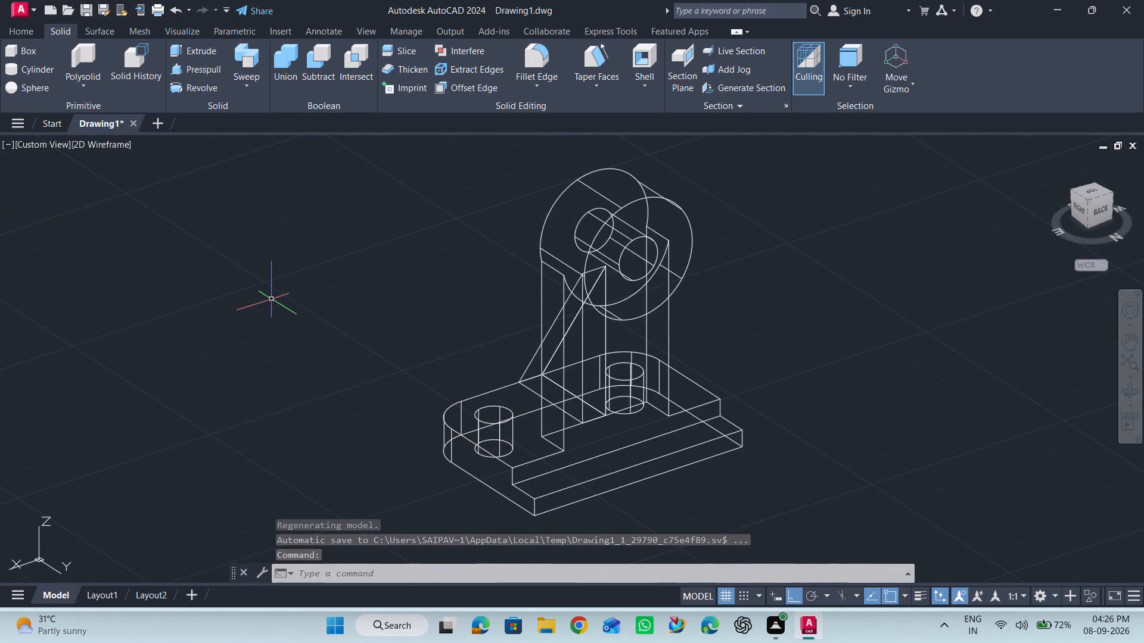
Fillet the edge where the right side of the upright meets the base plate, with a radius of 9.
click(527, 61)
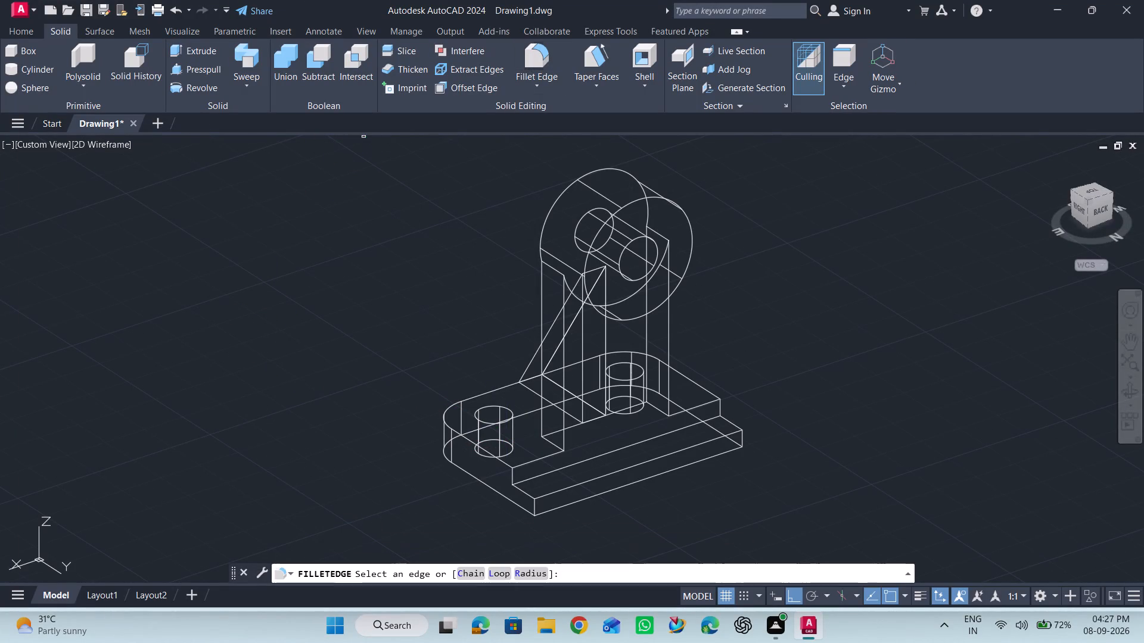
click(550, 443)
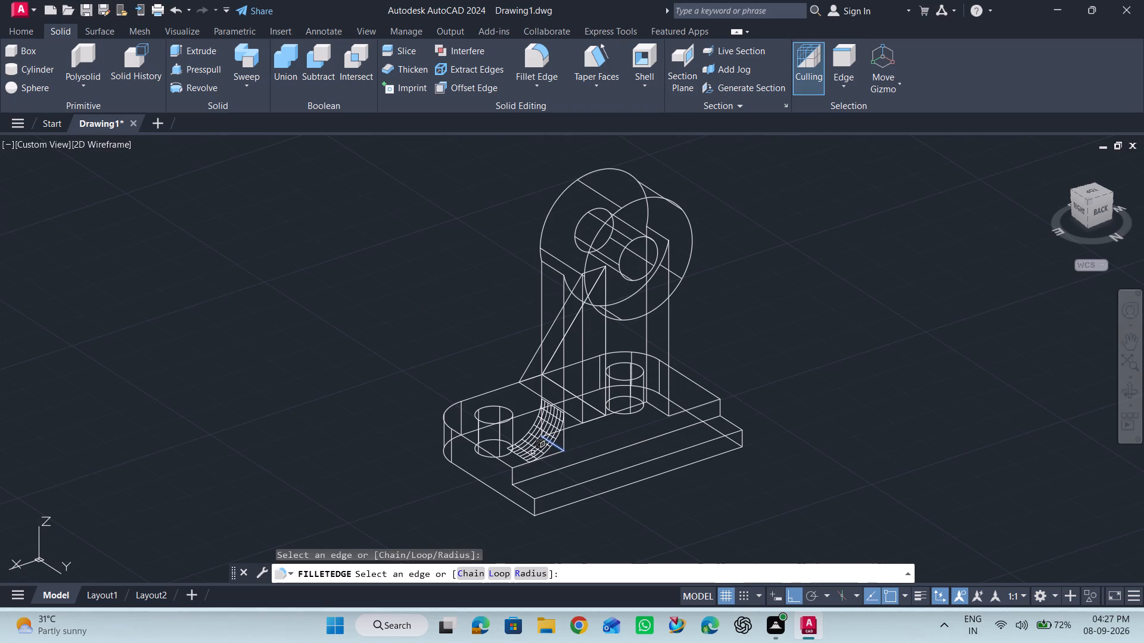
key(Return)
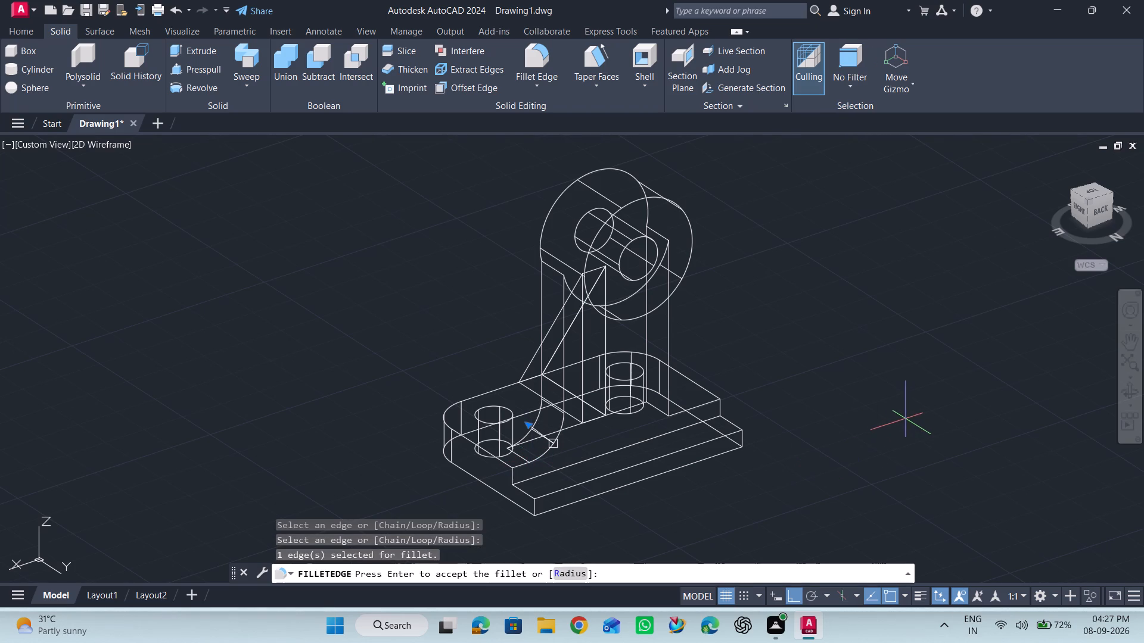
key(Return)
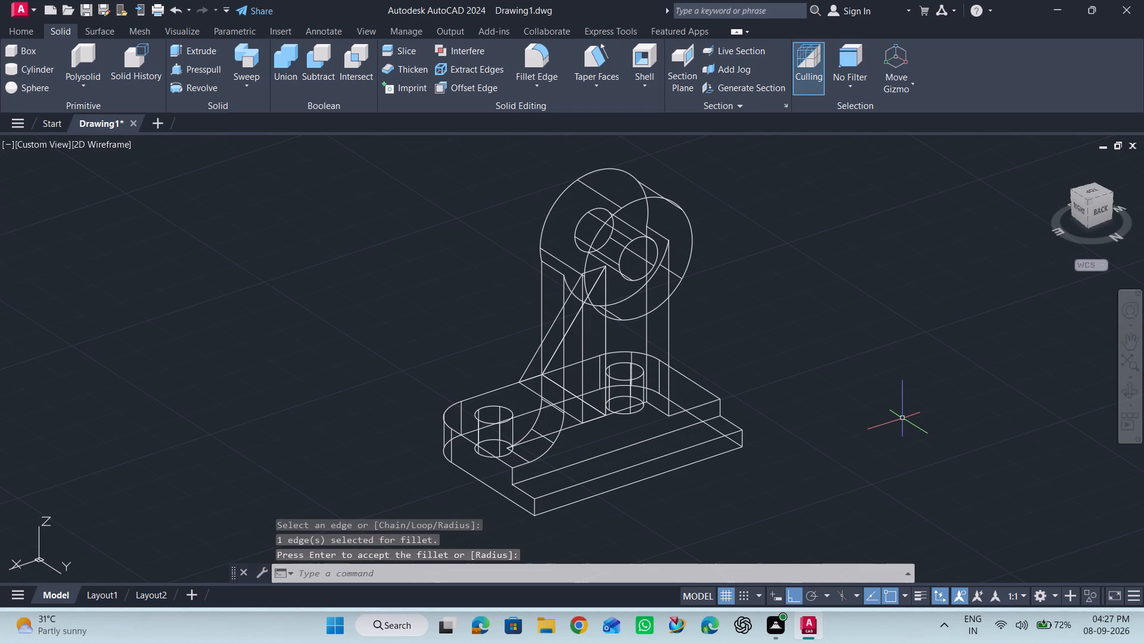
Fillet the edge where the left side of the upright meets the base plate, matching the opposite foot fillet.
click(1128, 389)
drag(978, 389, 818, 386)
key(Escape)
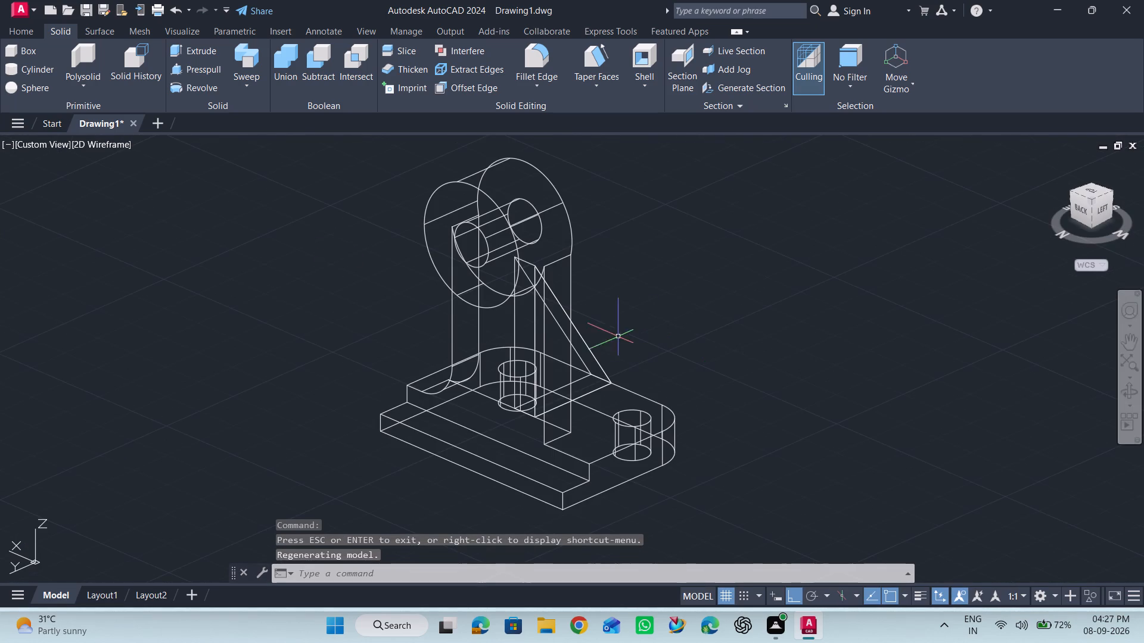
click(552, 67)
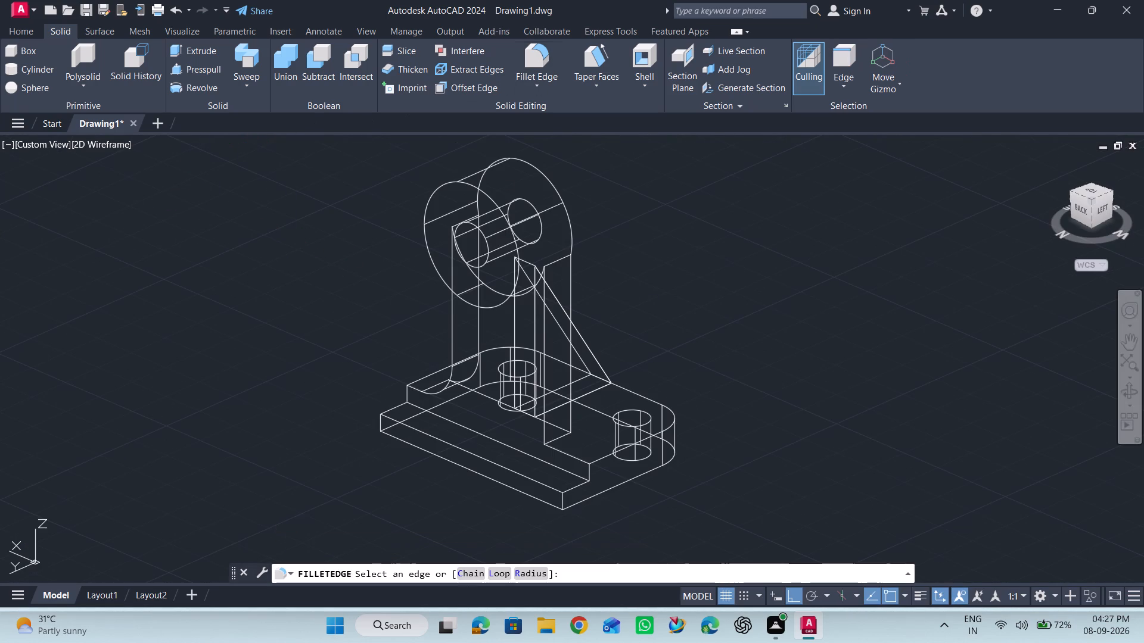
click(562, 436)
key(Return)
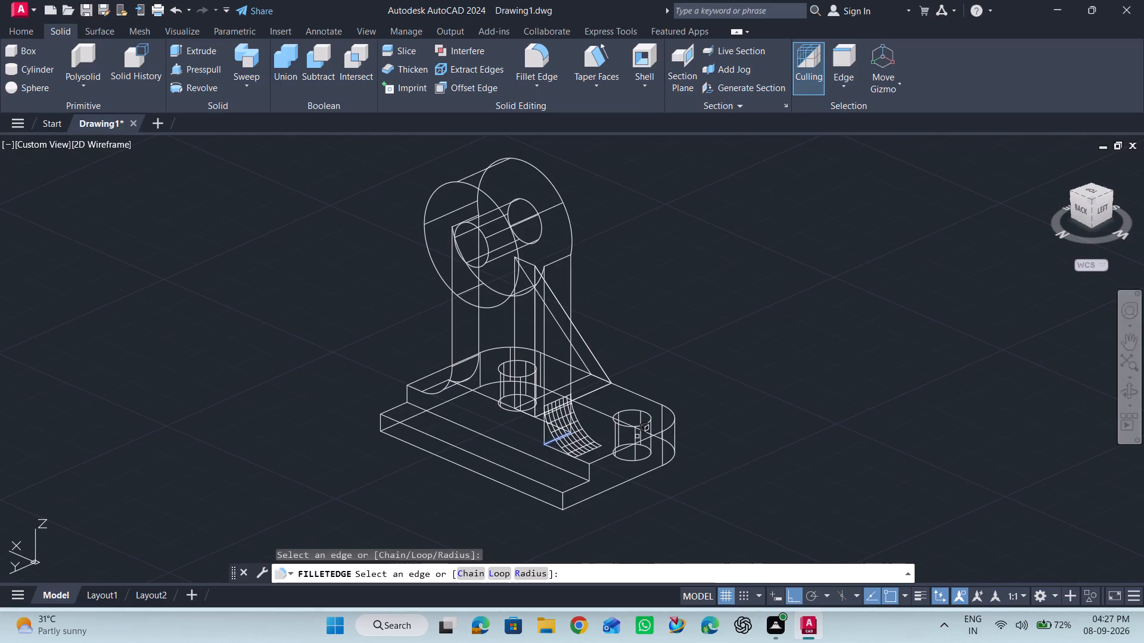
key(Return)
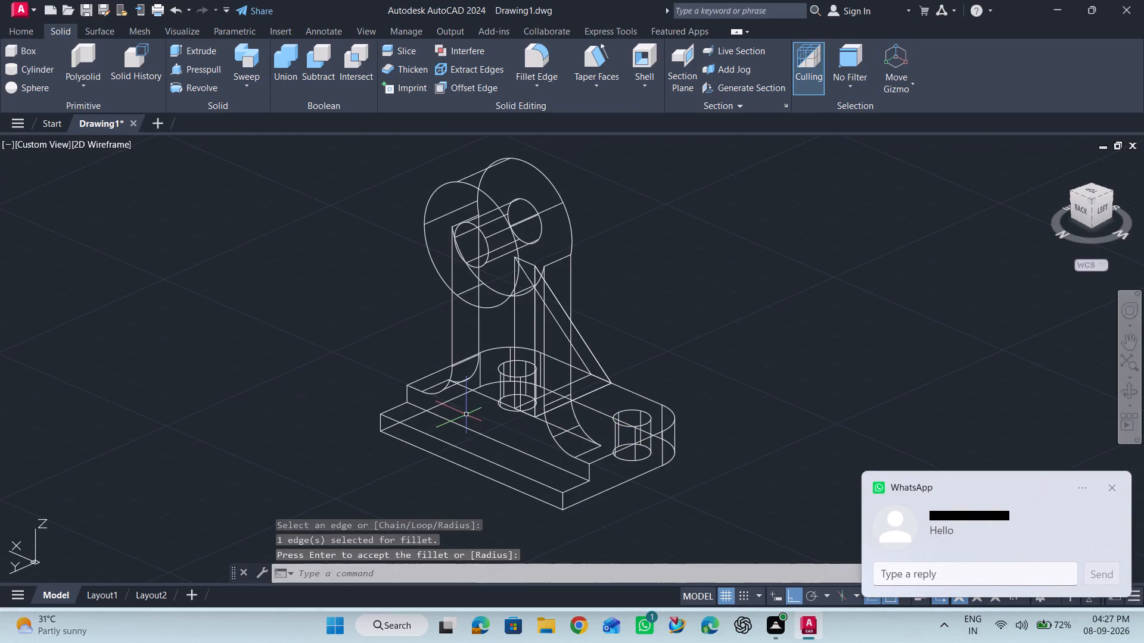
Apply the Shaded with edges visual style to the model view.
click(36, 32)
click(644, 50)
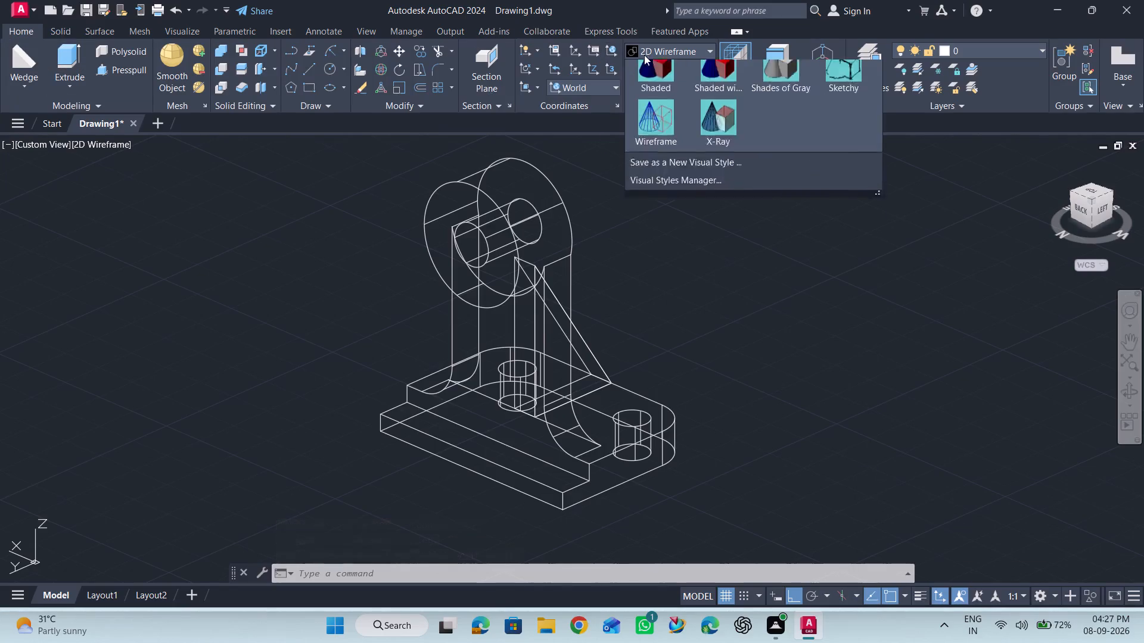
click(720, 135)
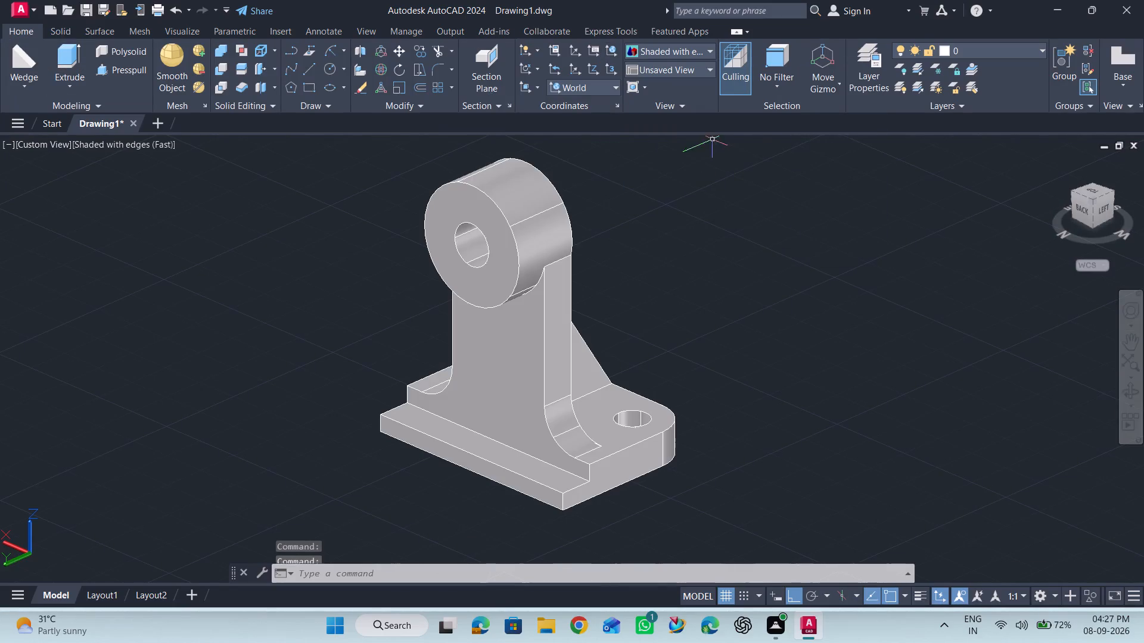
Examine the shaded bracket, its rib and both foot fillets from several directions, finishing with a centred front-right view.
click(1131, 398)
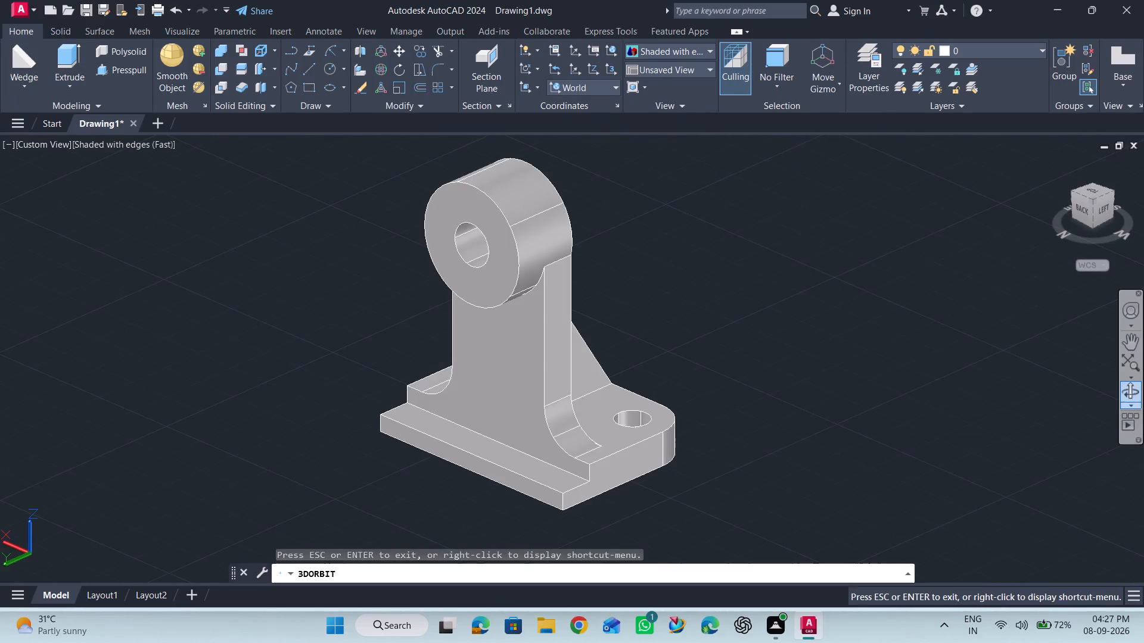
drag(876, 364, 1100, 339)
drag(648, 325, 737, 340)
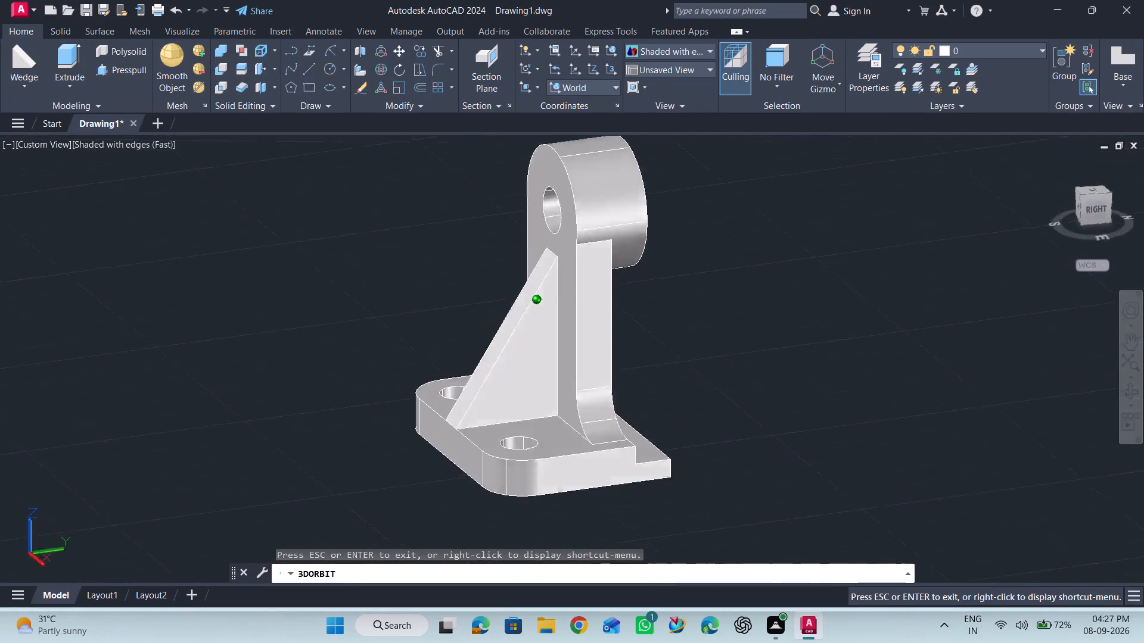
drag(737, 340, 796, 381)
key(Escape)
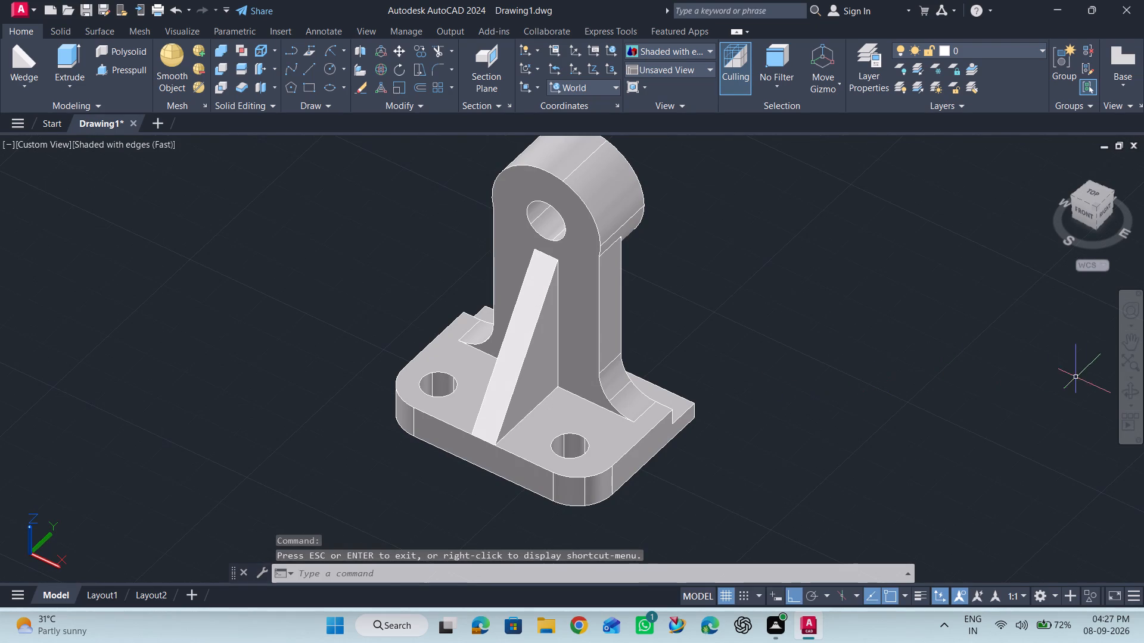
click(1123, 358)
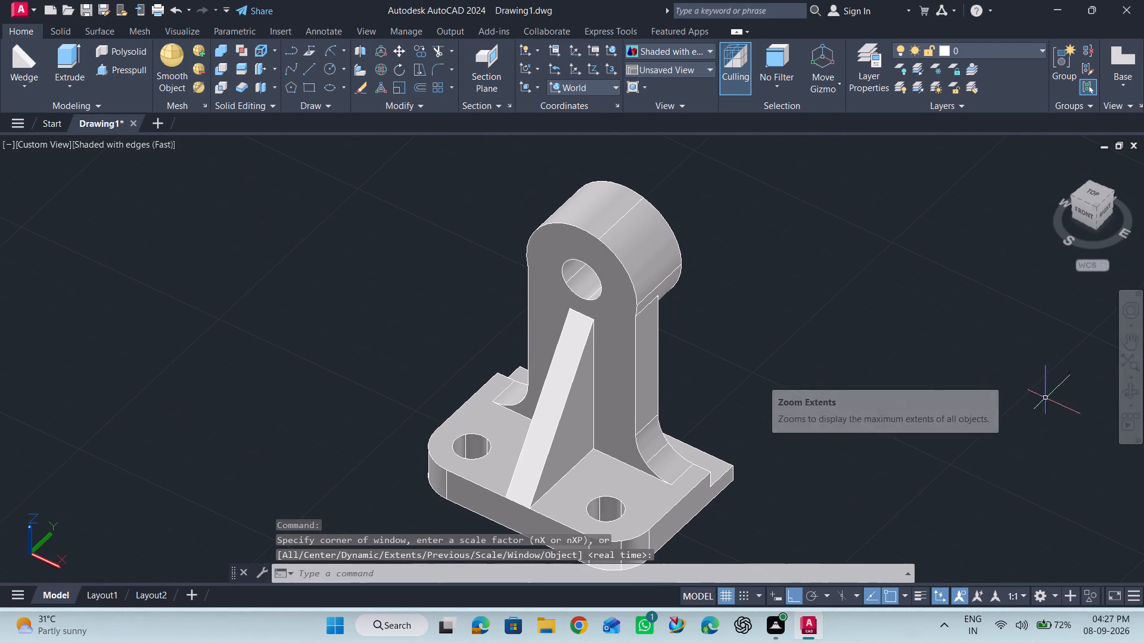
click(1139, 385)
drag(893, 399, 856, 377)
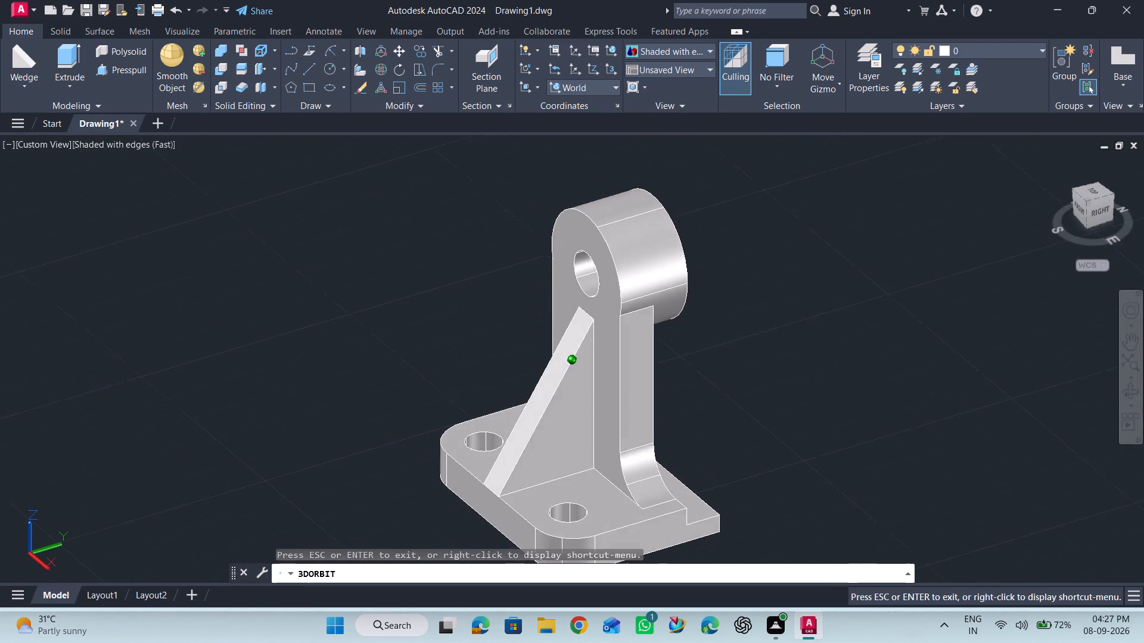
drag(856, 377, 857, 377)
key(Escape)
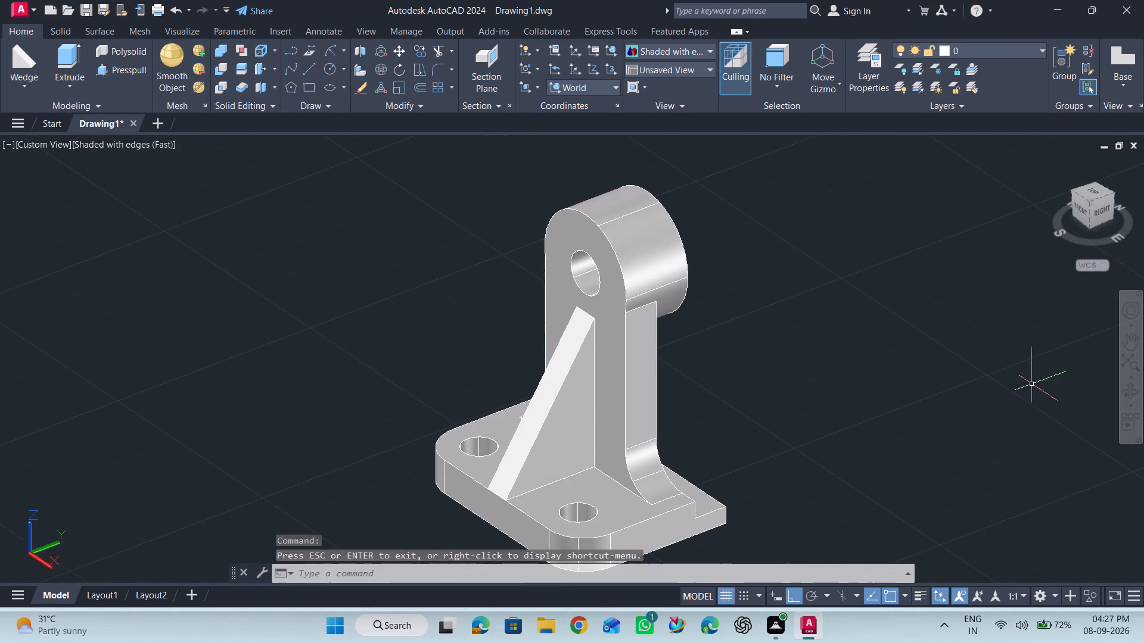
click(1126, 364)
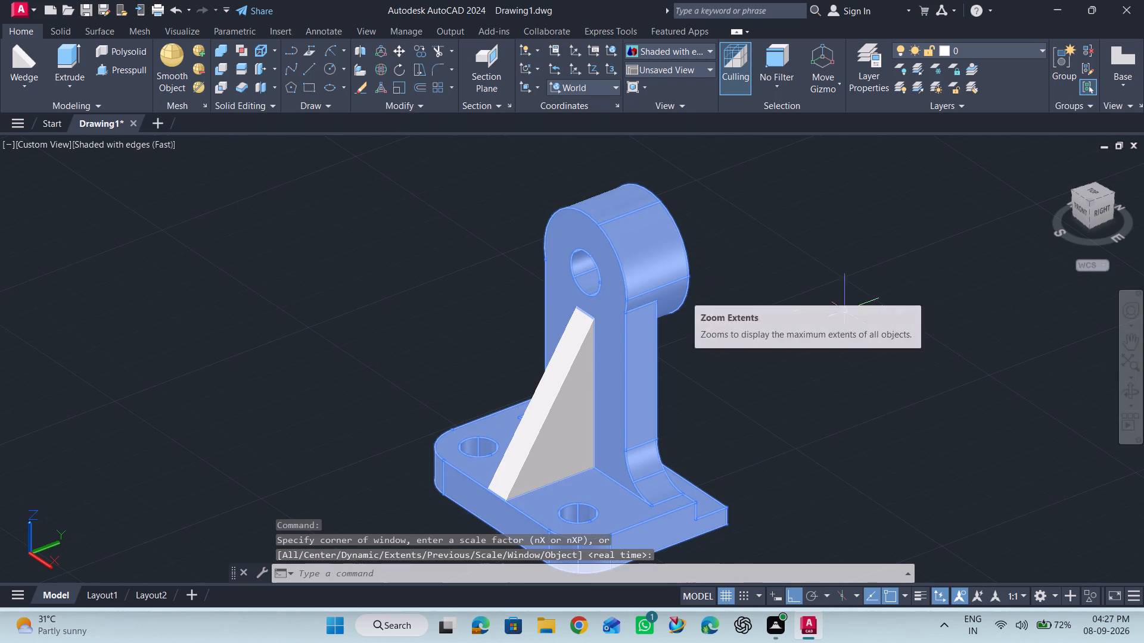
click(1129, 345)
drag(893, 375, 841, 341)
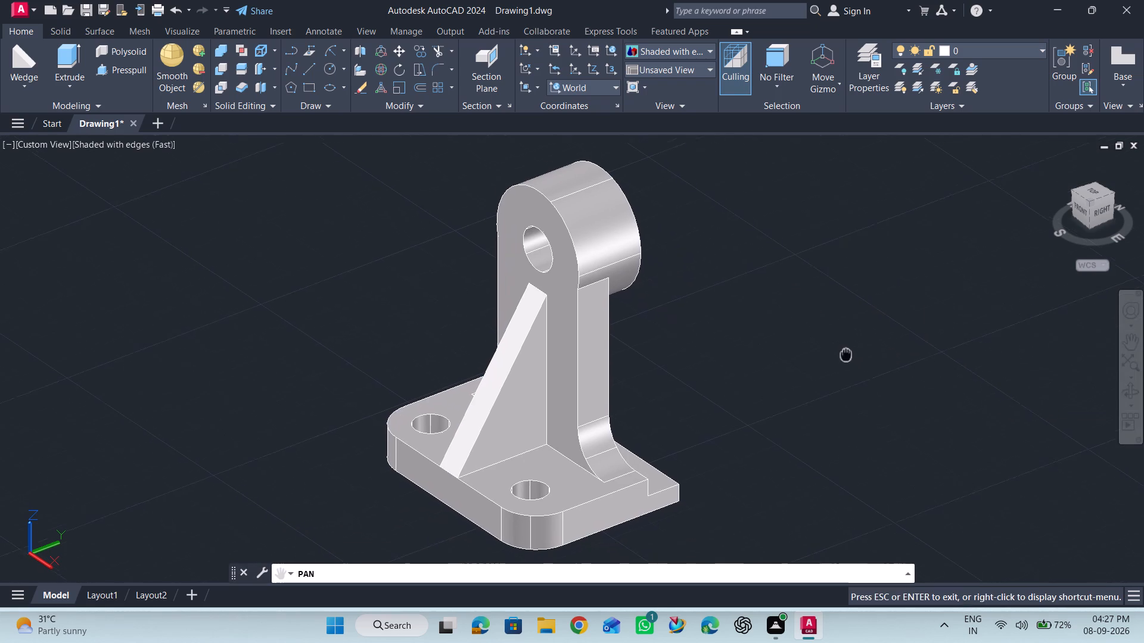
drag(841, 341, 840, 329)
key(Escape)
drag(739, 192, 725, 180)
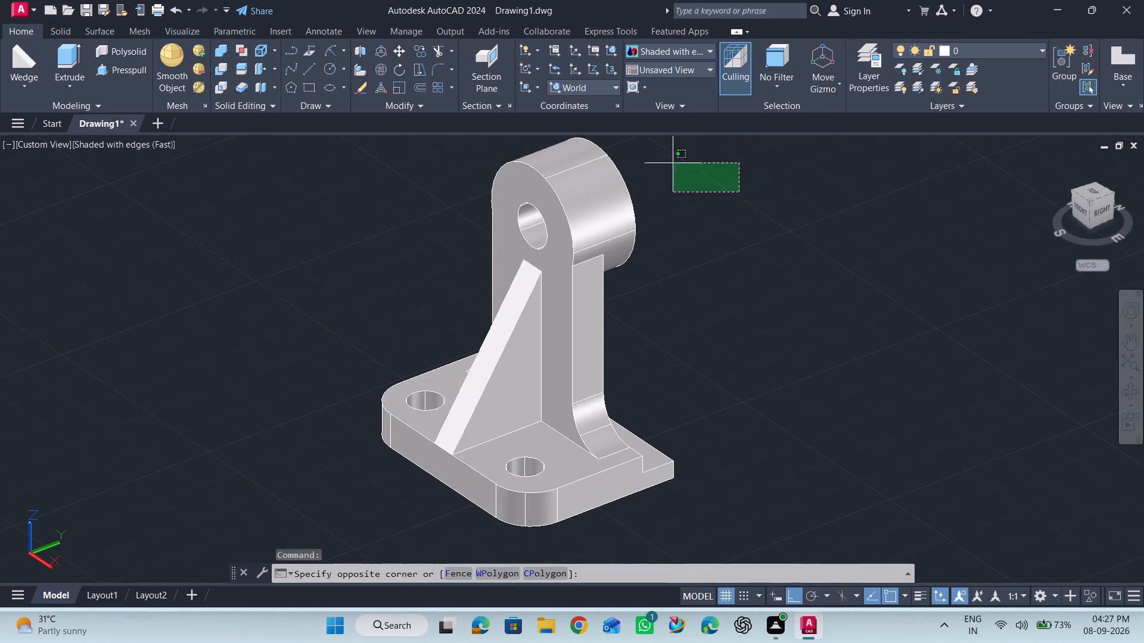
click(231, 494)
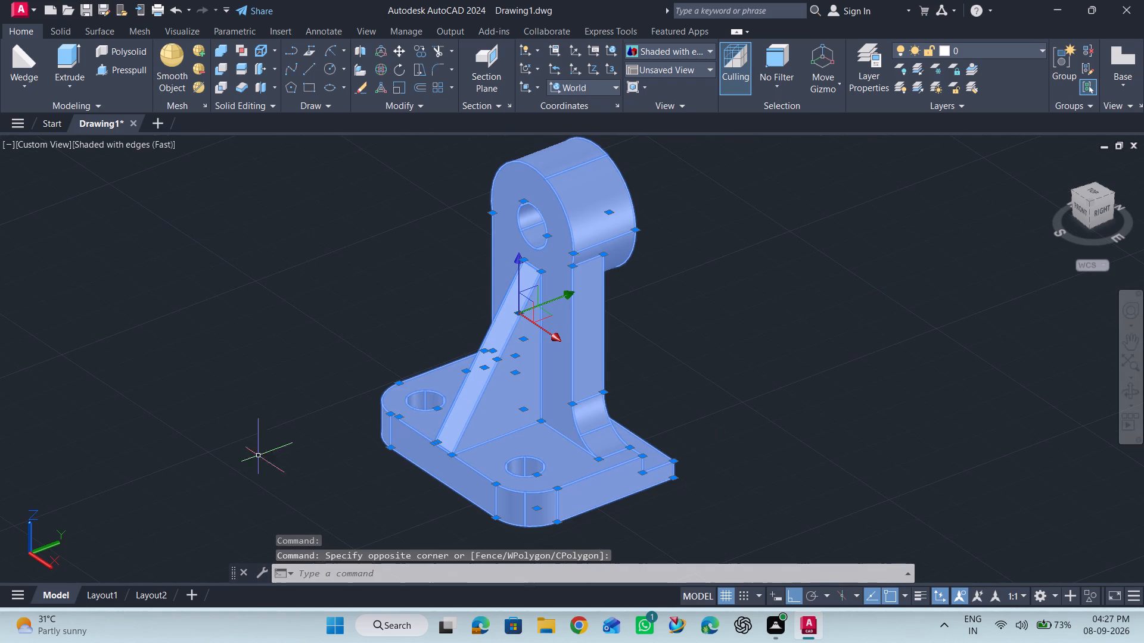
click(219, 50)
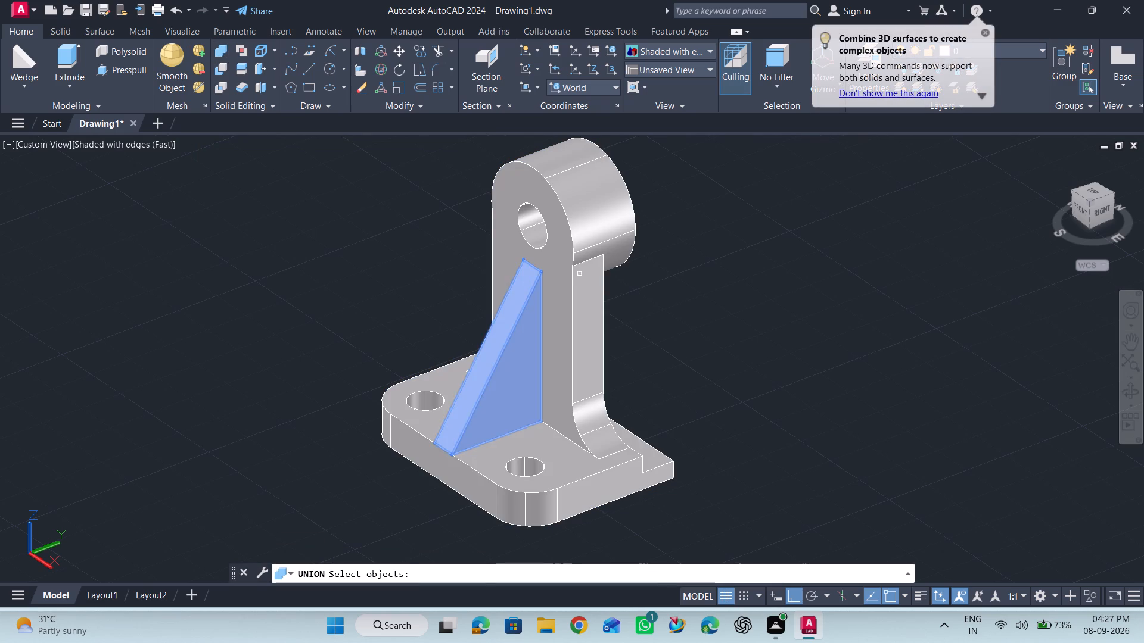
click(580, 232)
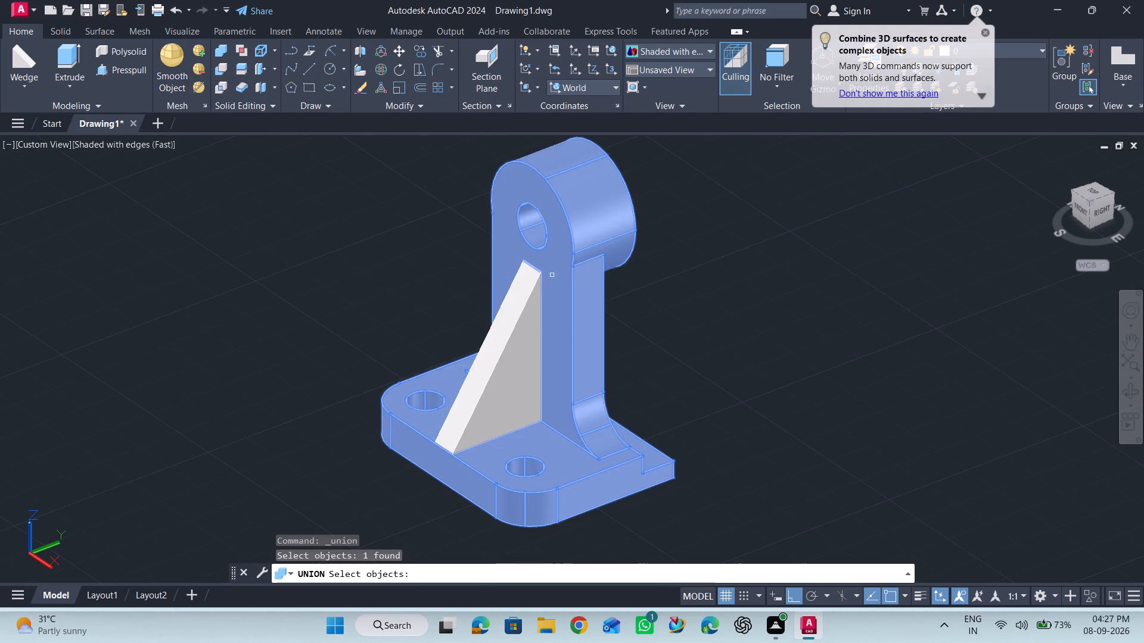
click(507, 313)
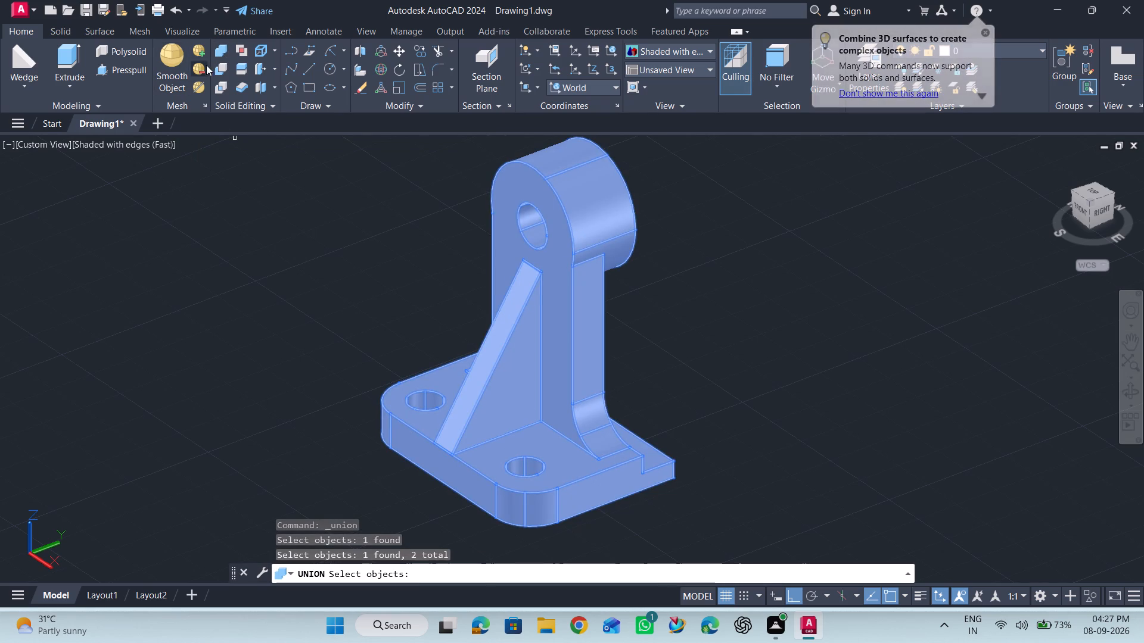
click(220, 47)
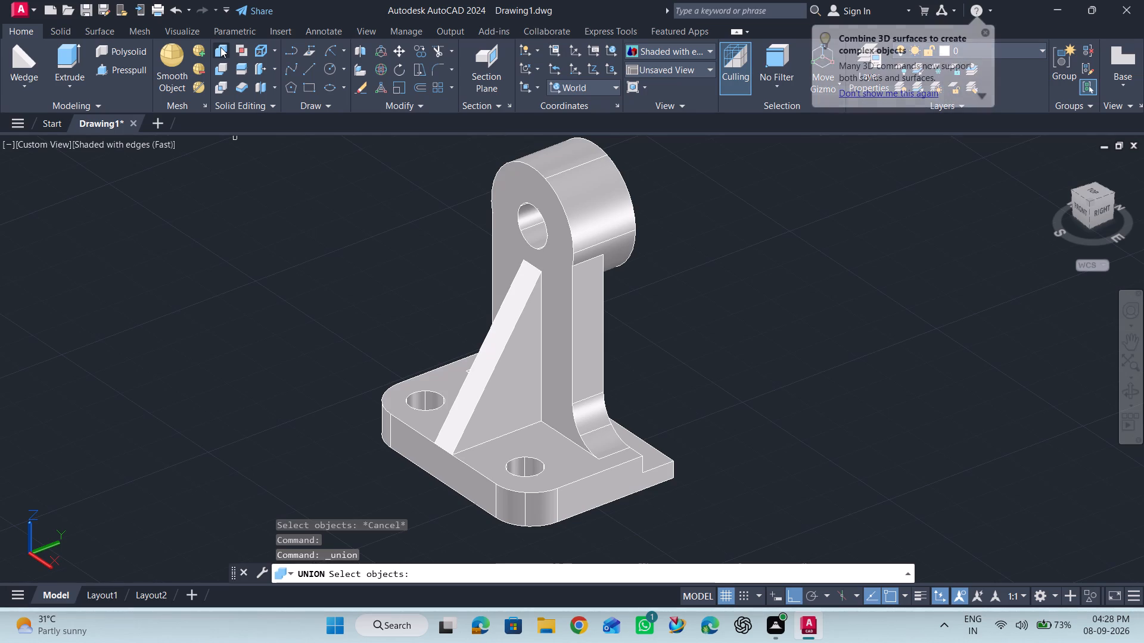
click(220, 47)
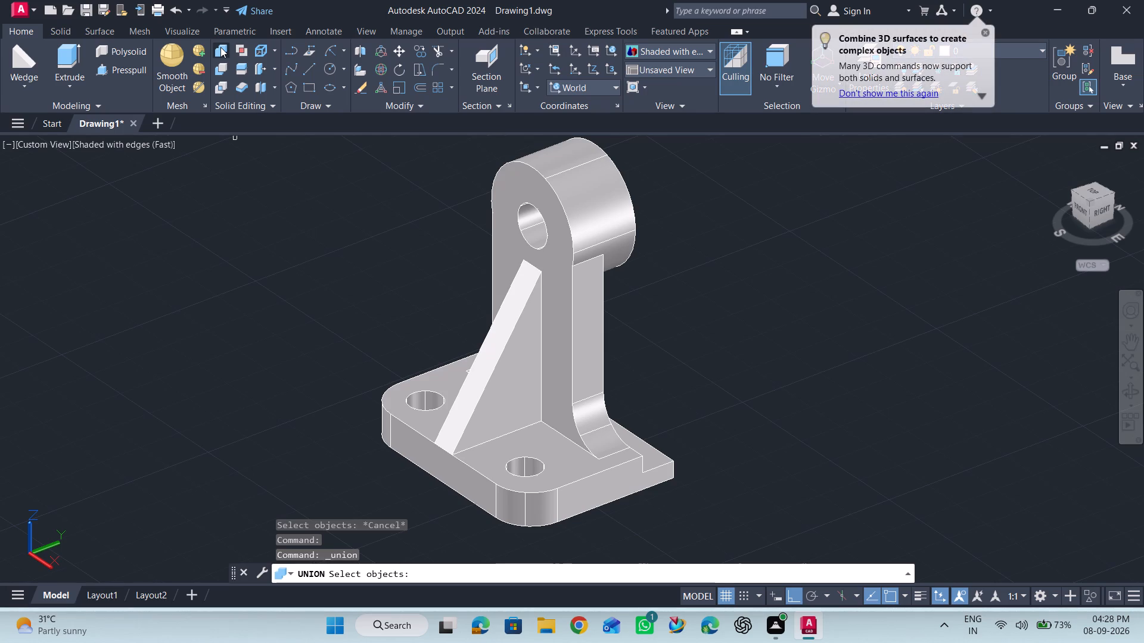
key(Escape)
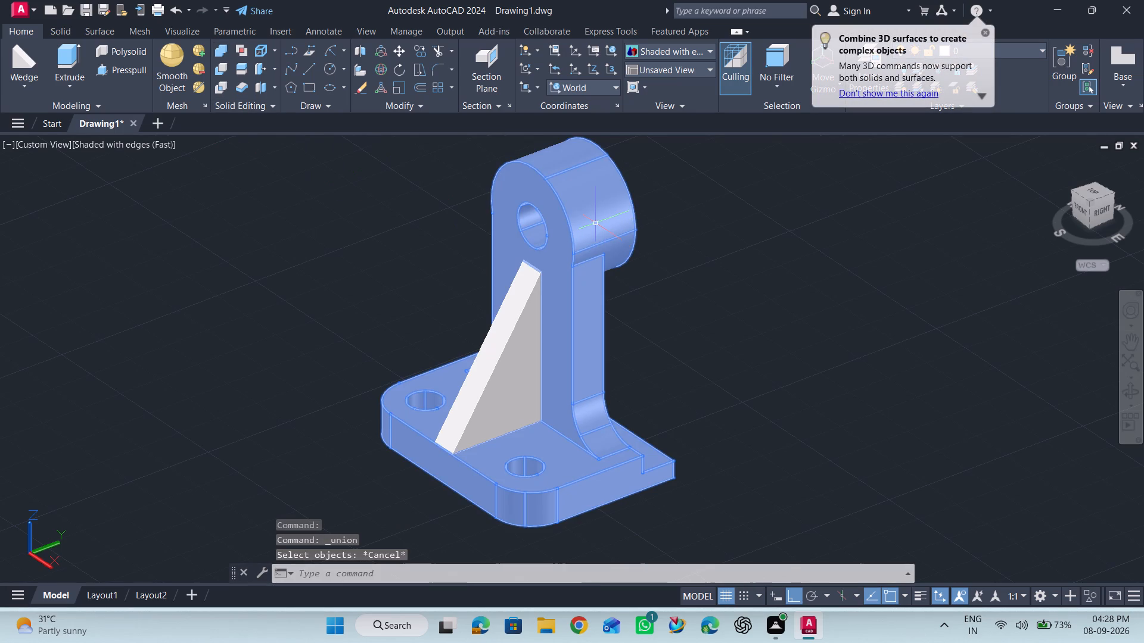
Union the triangular rib with the main bracket body.
click(525, 291)
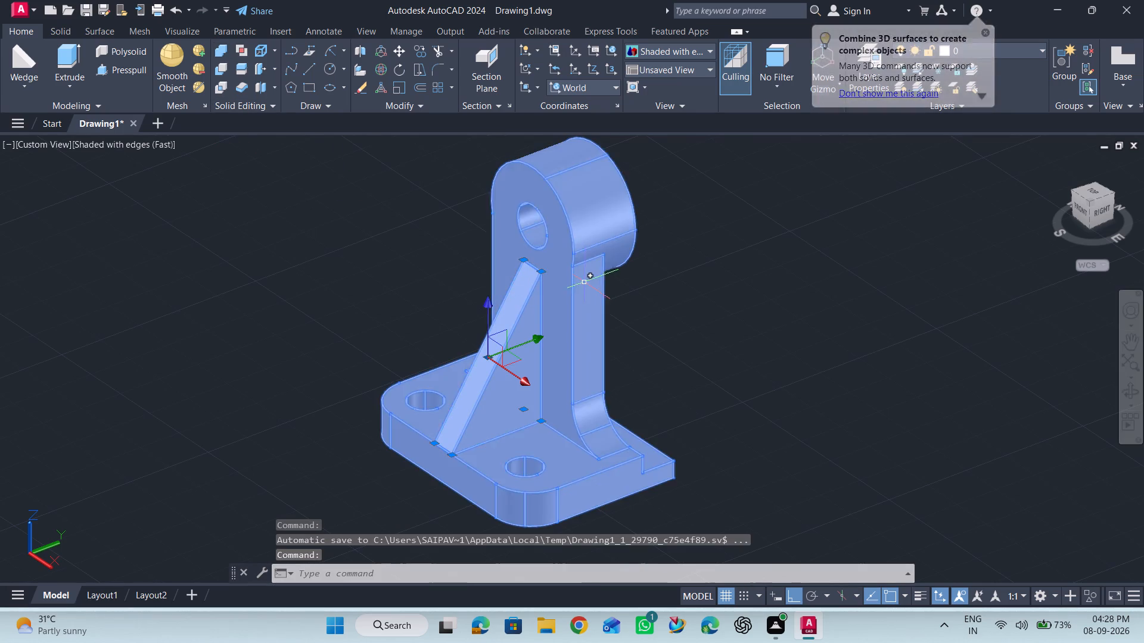
click(221, 54)
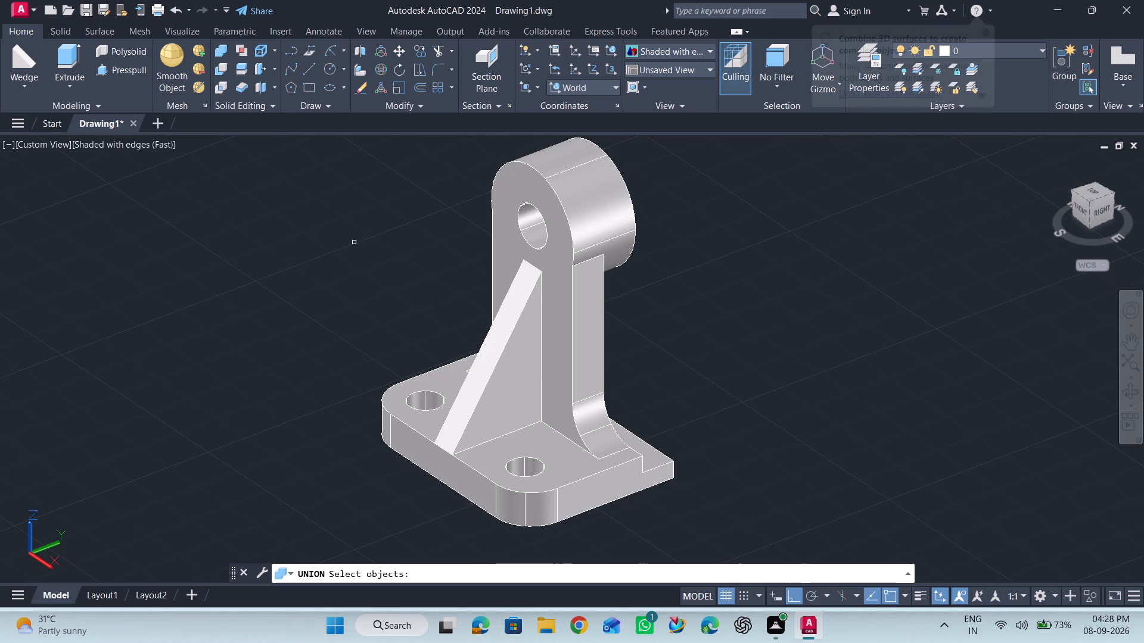
click(492, 352)
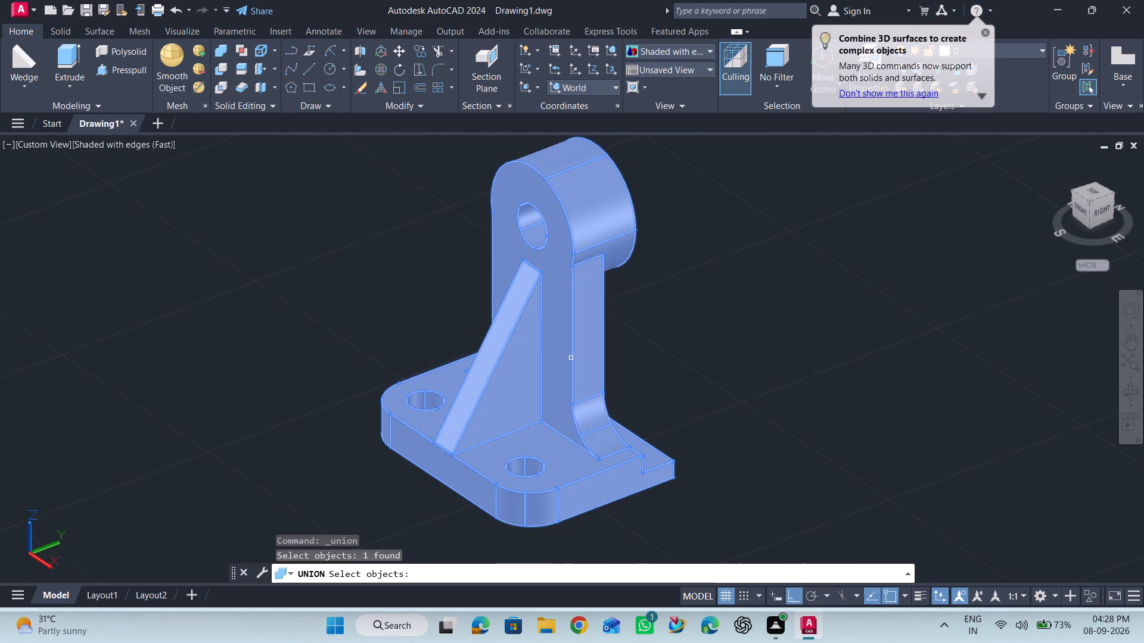
click(571, 357)
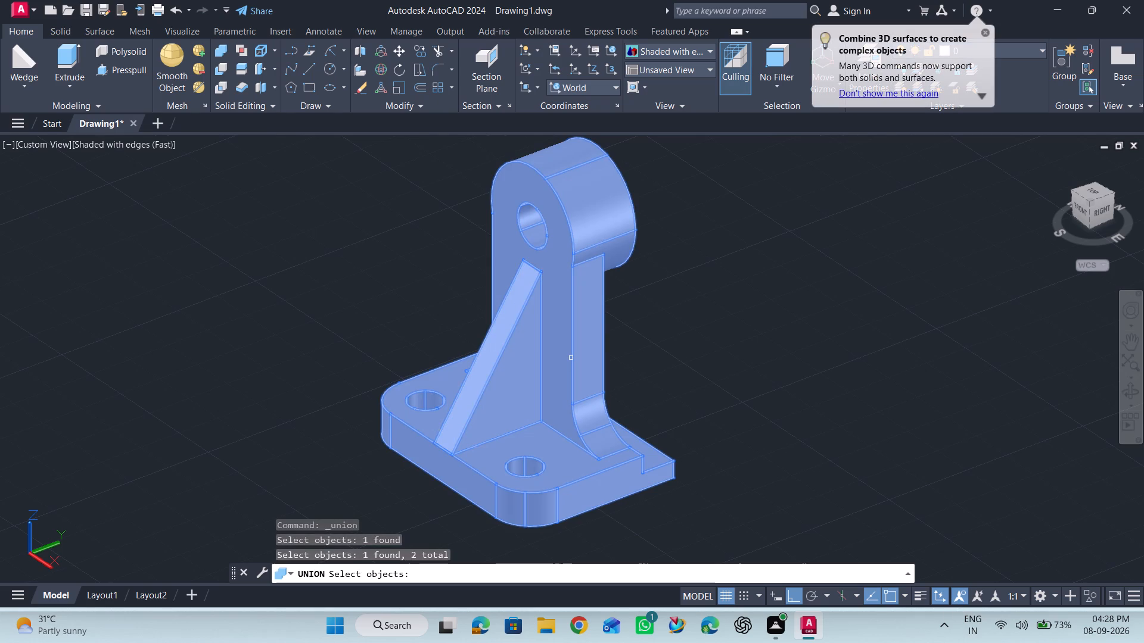
key(Return)
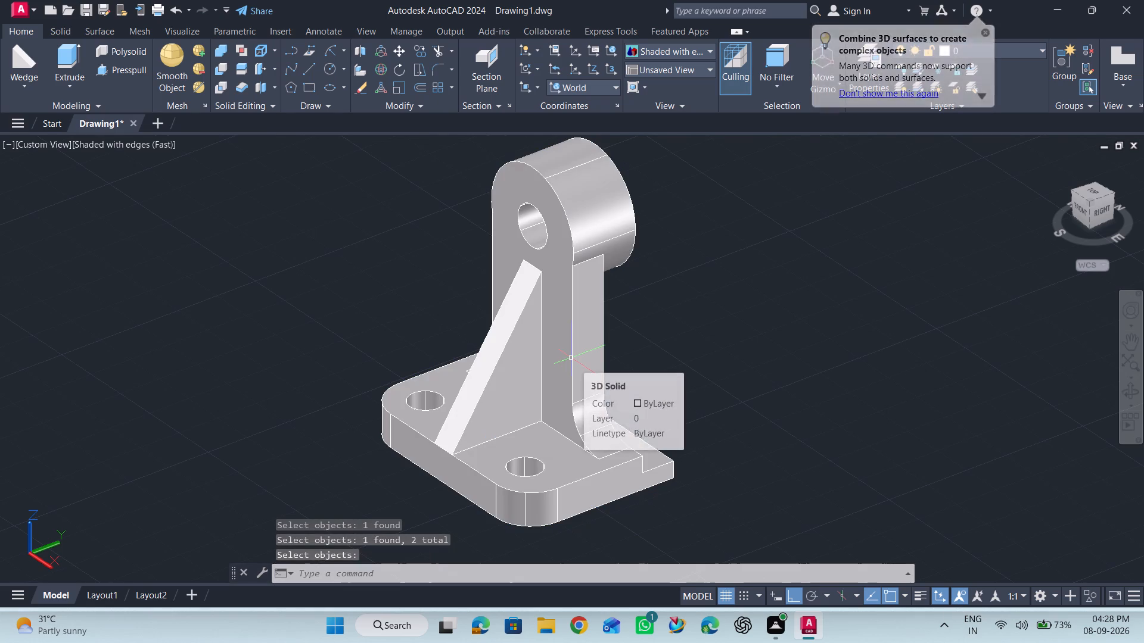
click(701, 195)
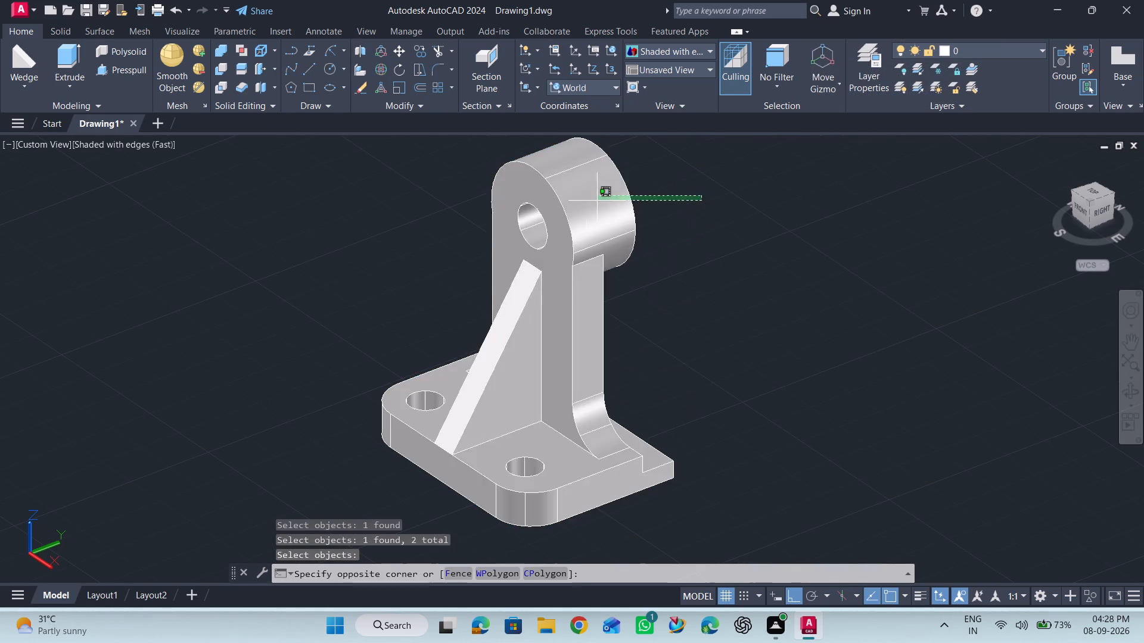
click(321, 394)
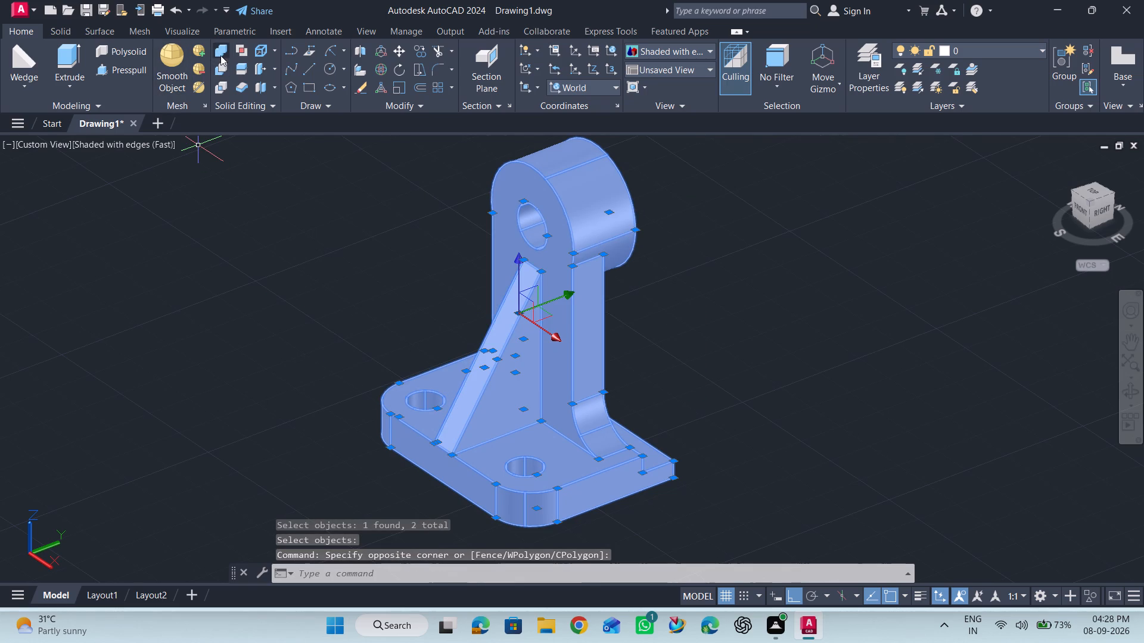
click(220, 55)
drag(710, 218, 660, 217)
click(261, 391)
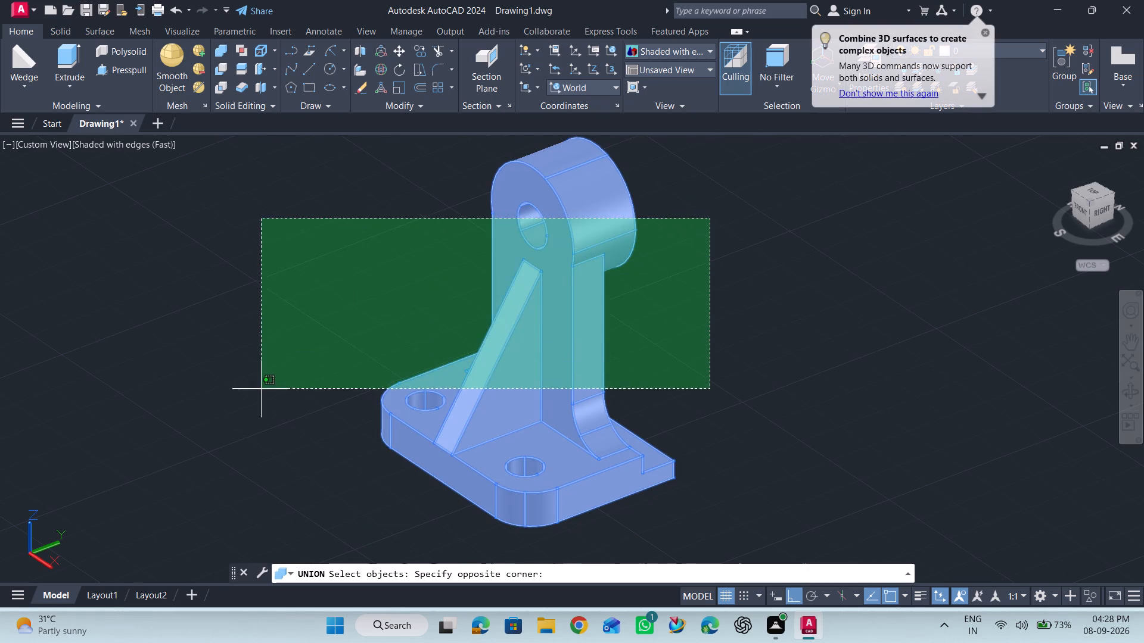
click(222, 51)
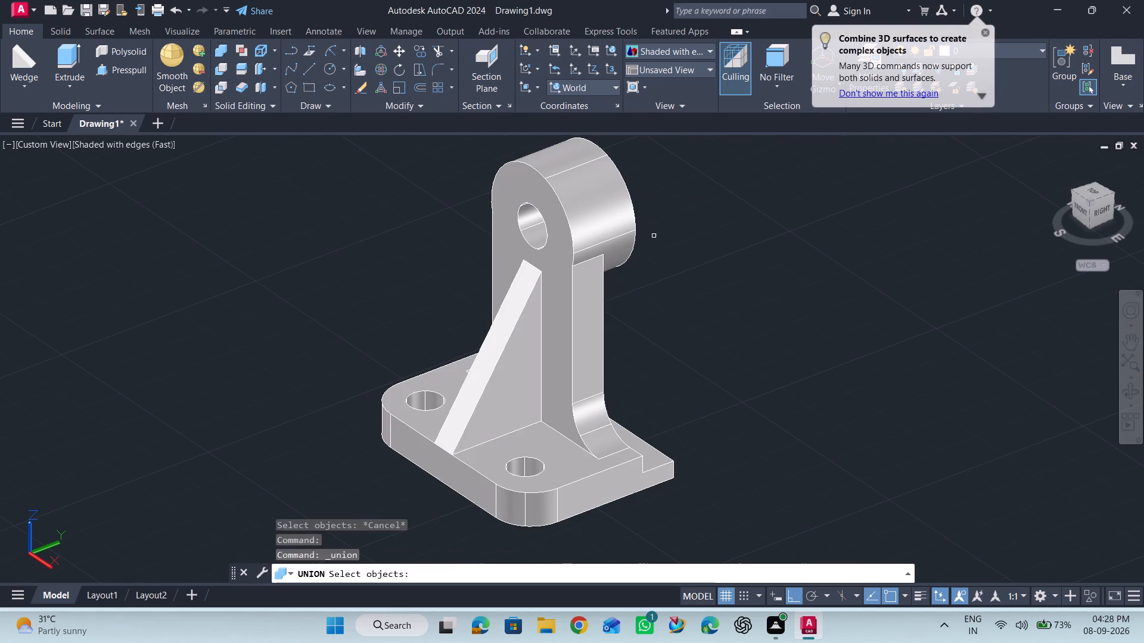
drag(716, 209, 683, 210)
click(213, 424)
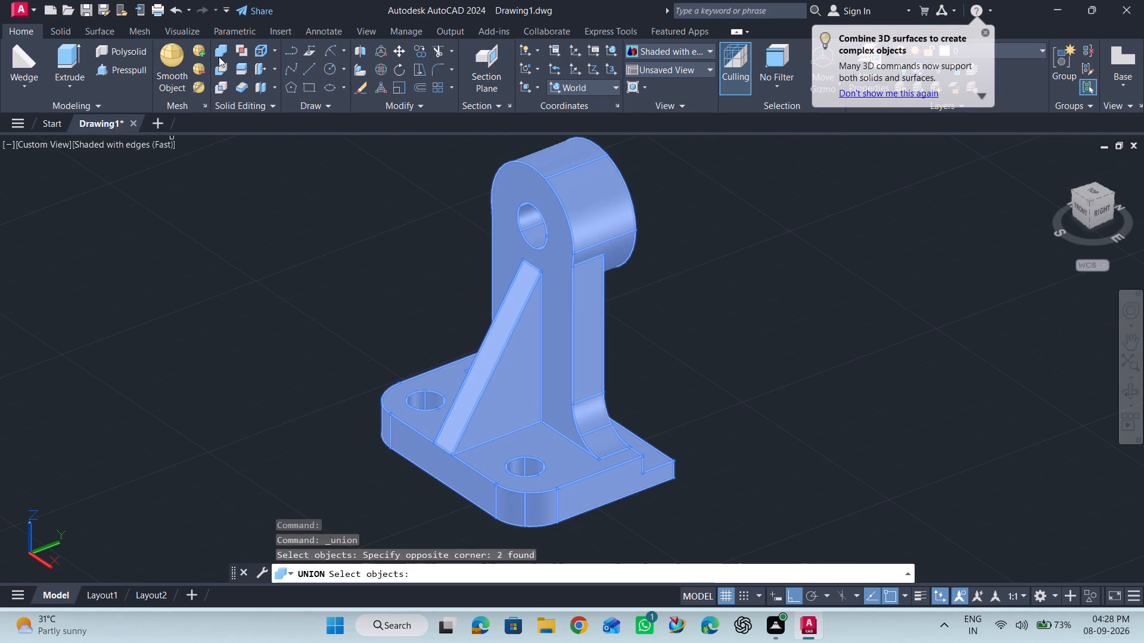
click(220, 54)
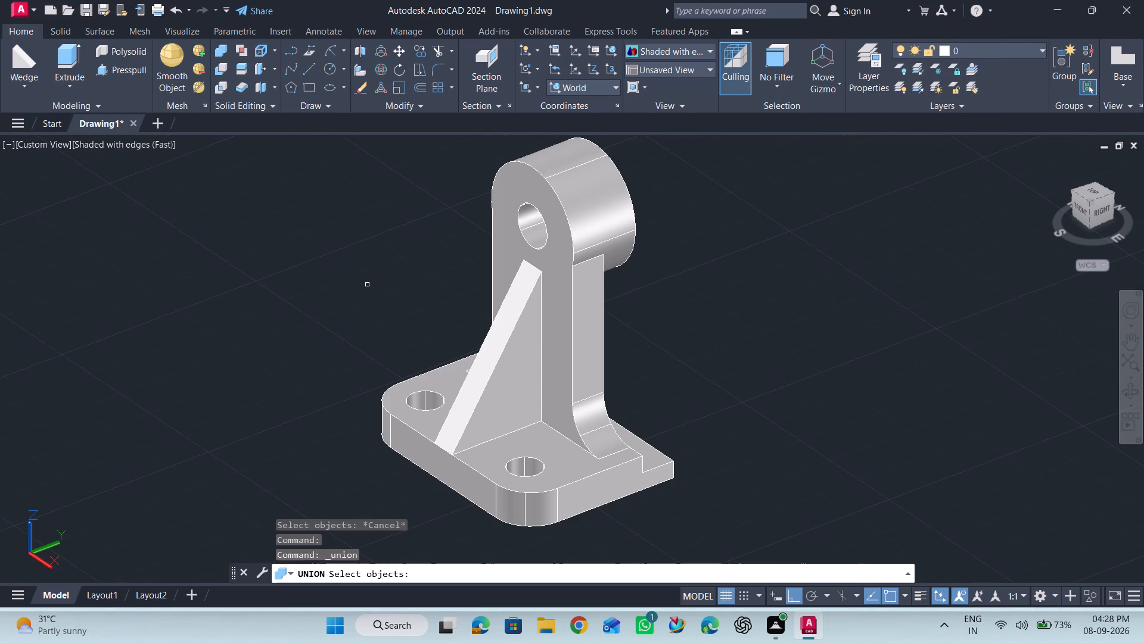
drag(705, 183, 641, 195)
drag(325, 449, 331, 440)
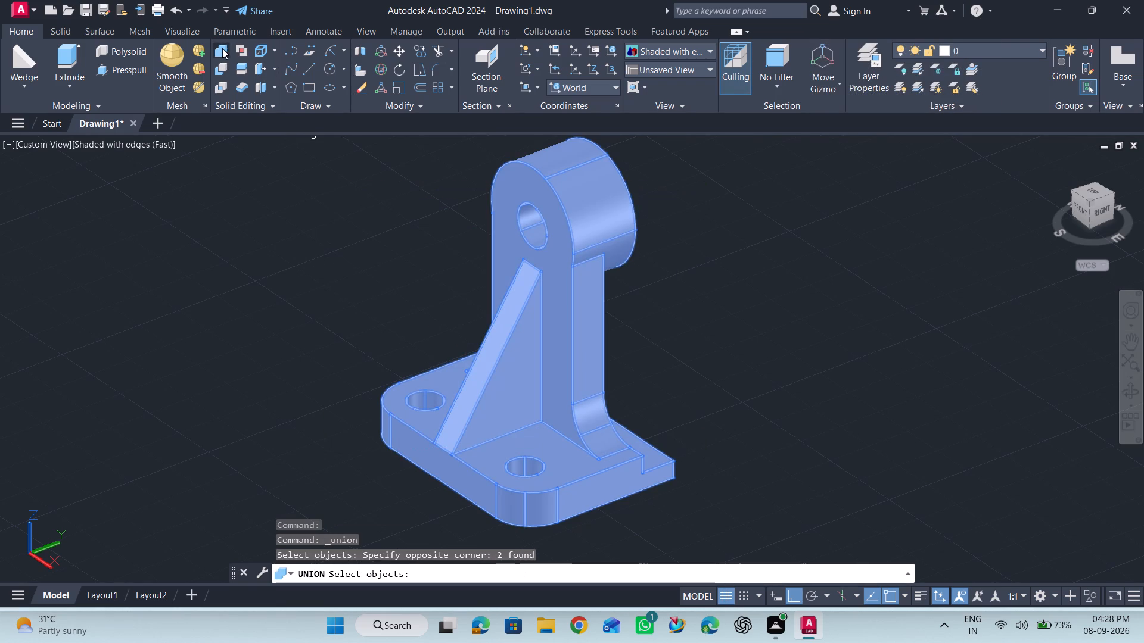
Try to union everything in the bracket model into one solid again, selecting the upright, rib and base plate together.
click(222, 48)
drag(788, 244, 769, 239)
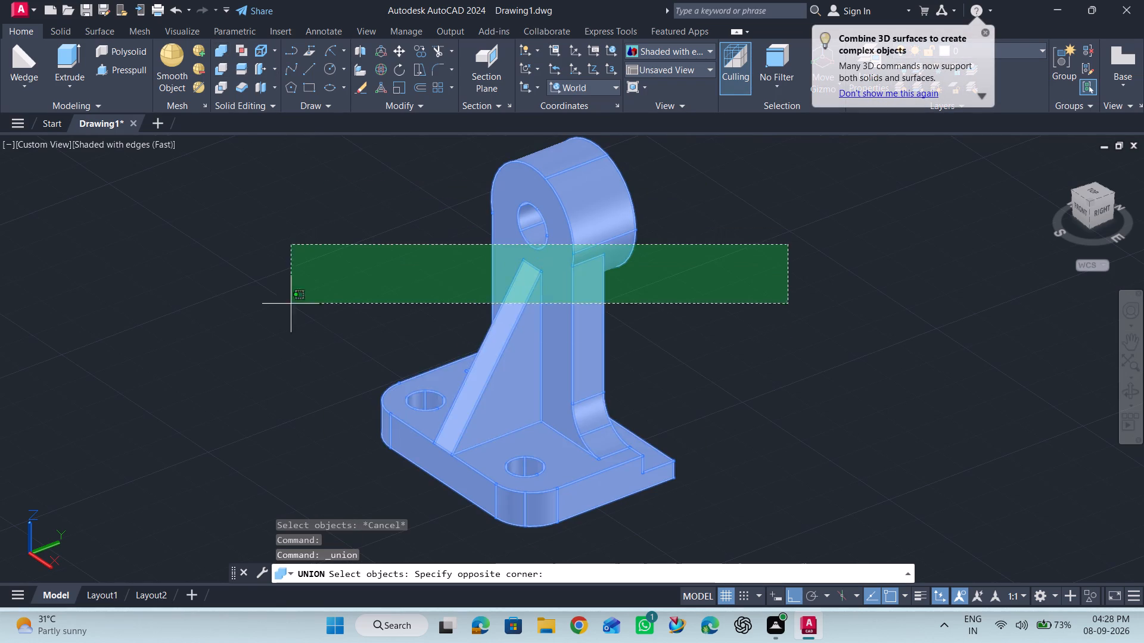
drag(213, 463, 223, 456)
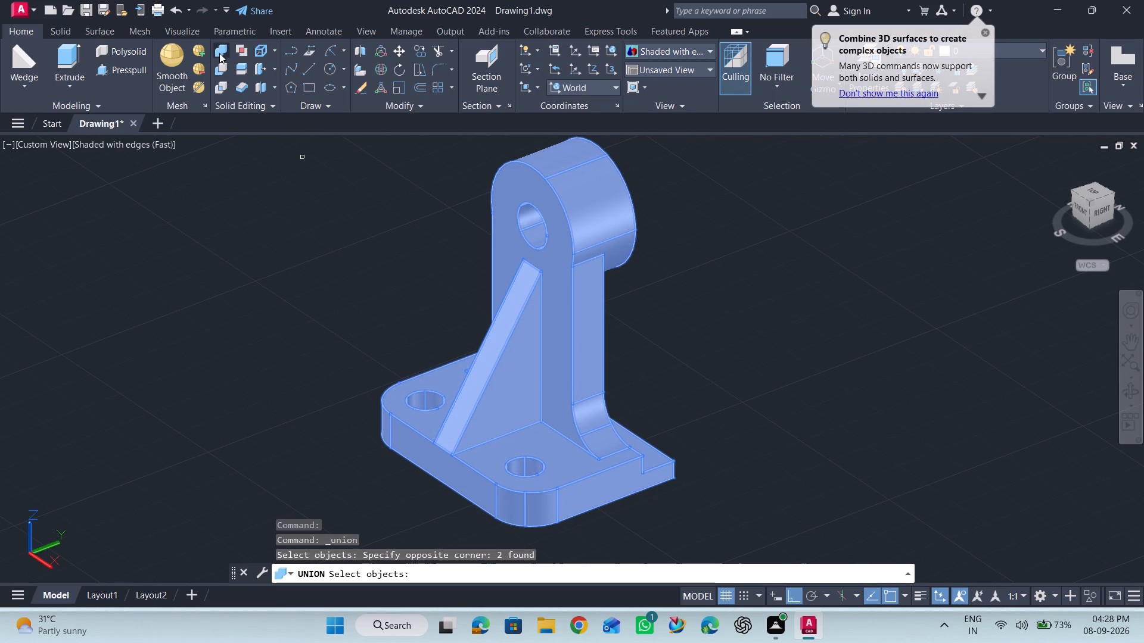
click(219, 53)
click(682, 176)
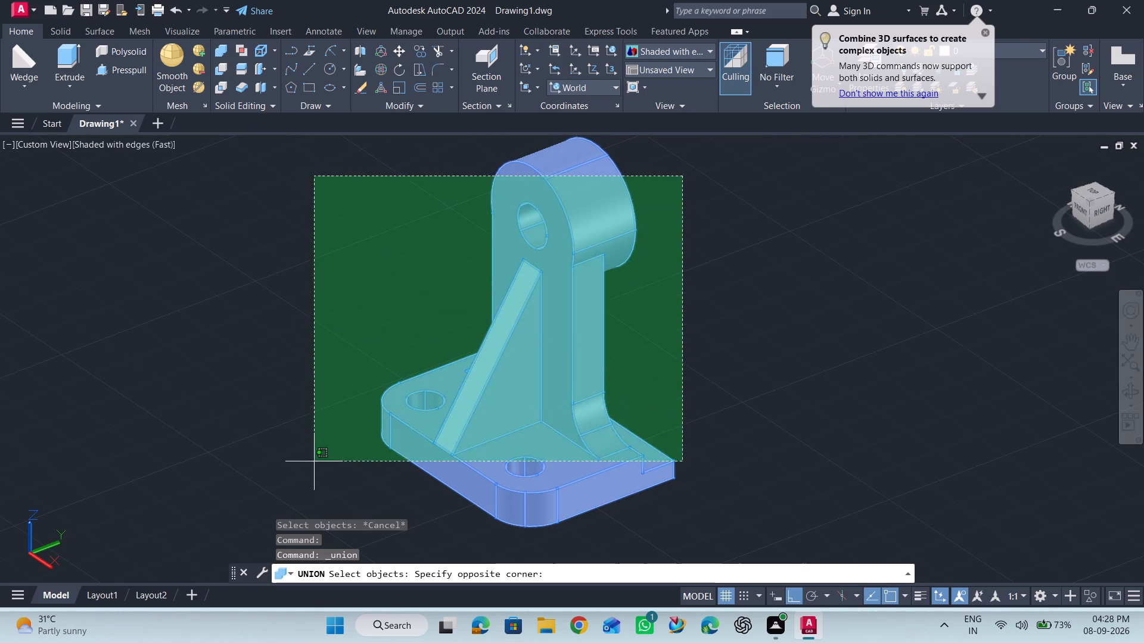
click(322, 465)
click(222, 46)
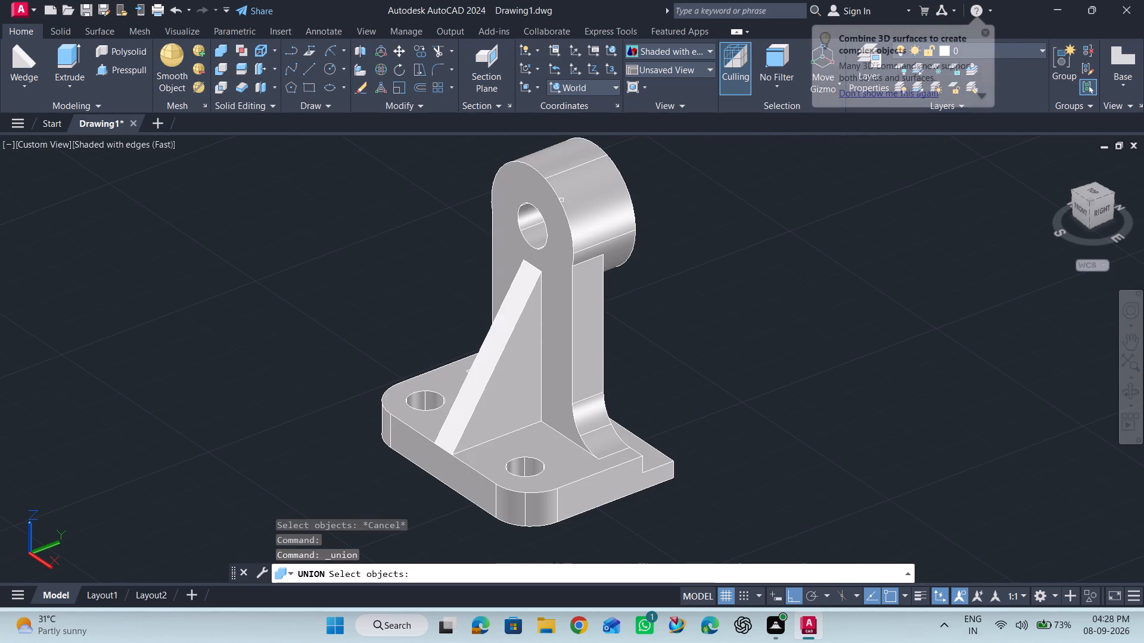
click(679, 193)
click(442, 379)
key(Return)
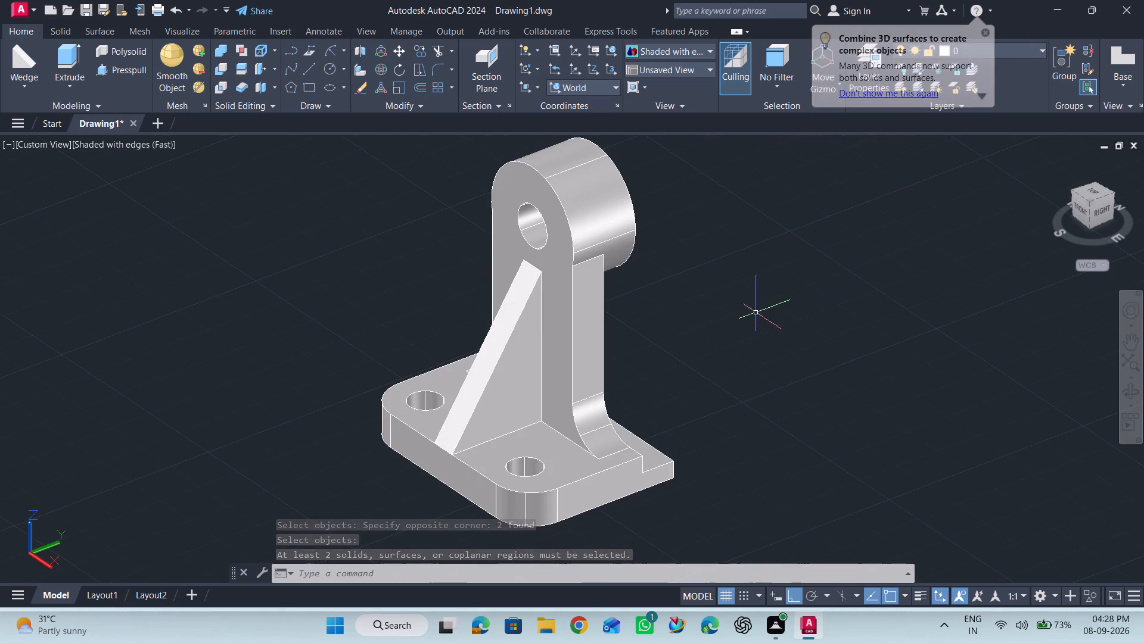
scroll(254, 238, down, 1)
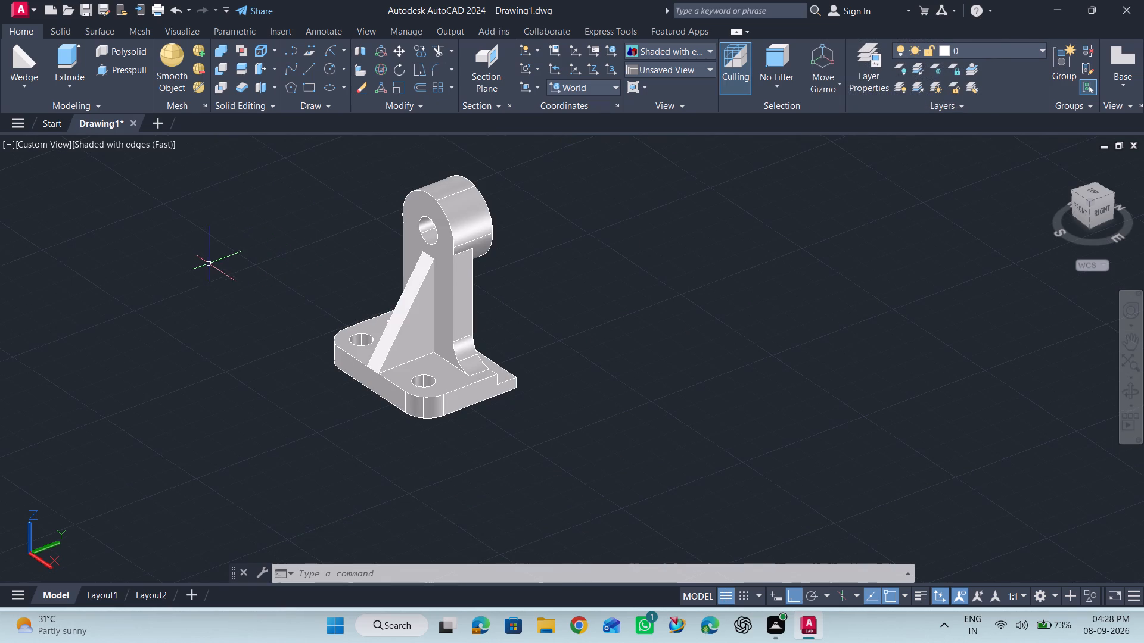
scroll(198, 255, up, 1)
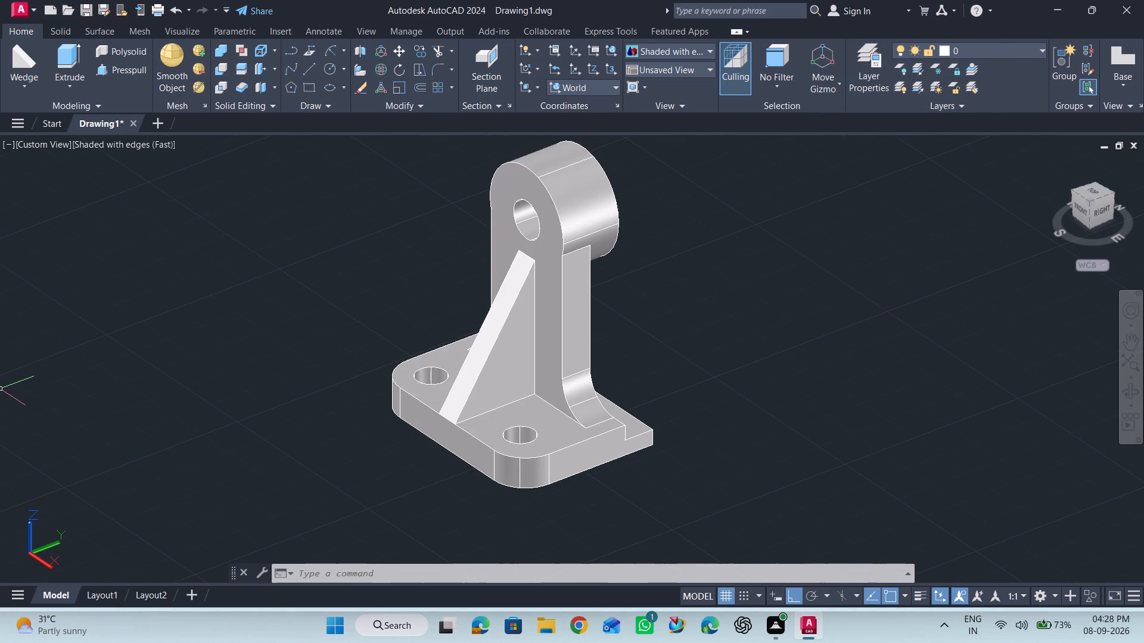
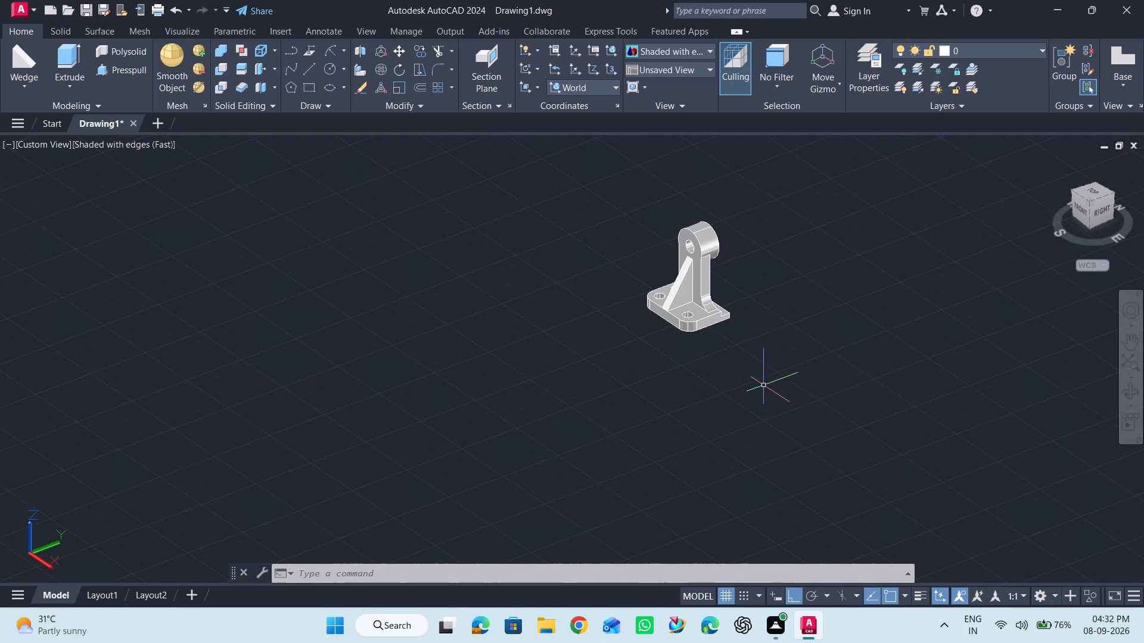
Open the object properties of the whole bracket model.
scroll(646, 232, up, 2)
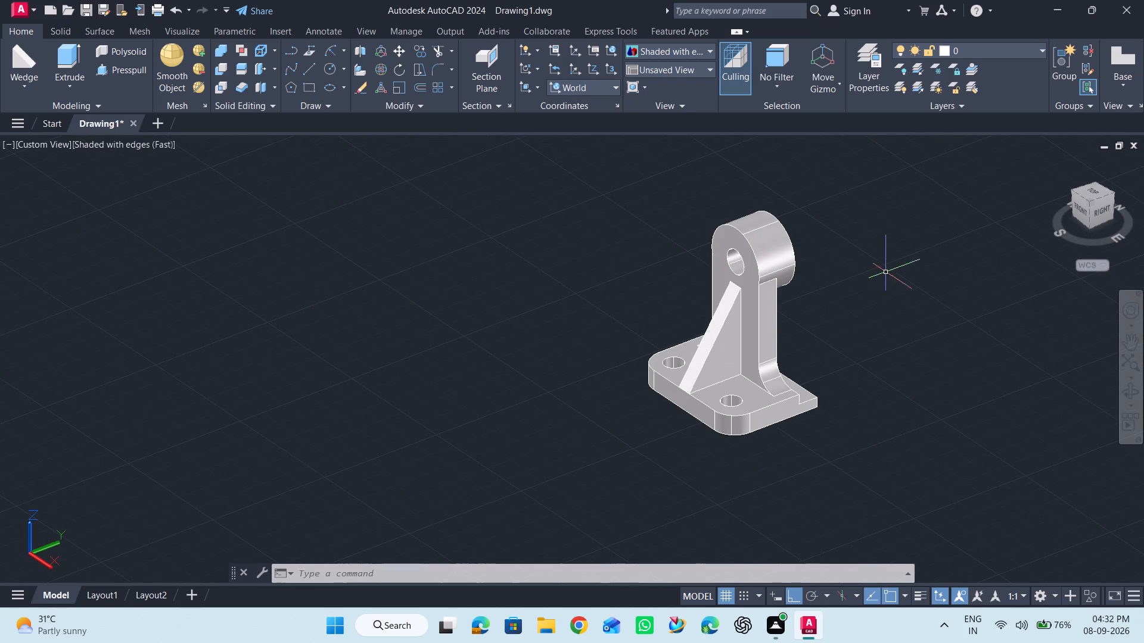
drag(882, 249, 875, 249)
click(633, 429)
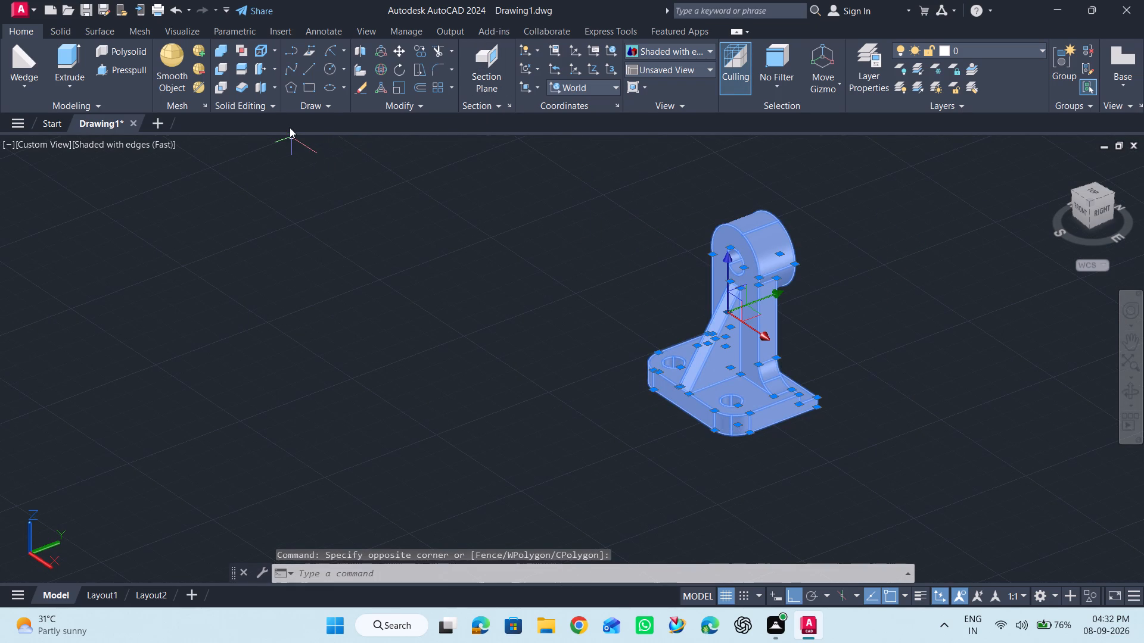
right_click(611, 298)
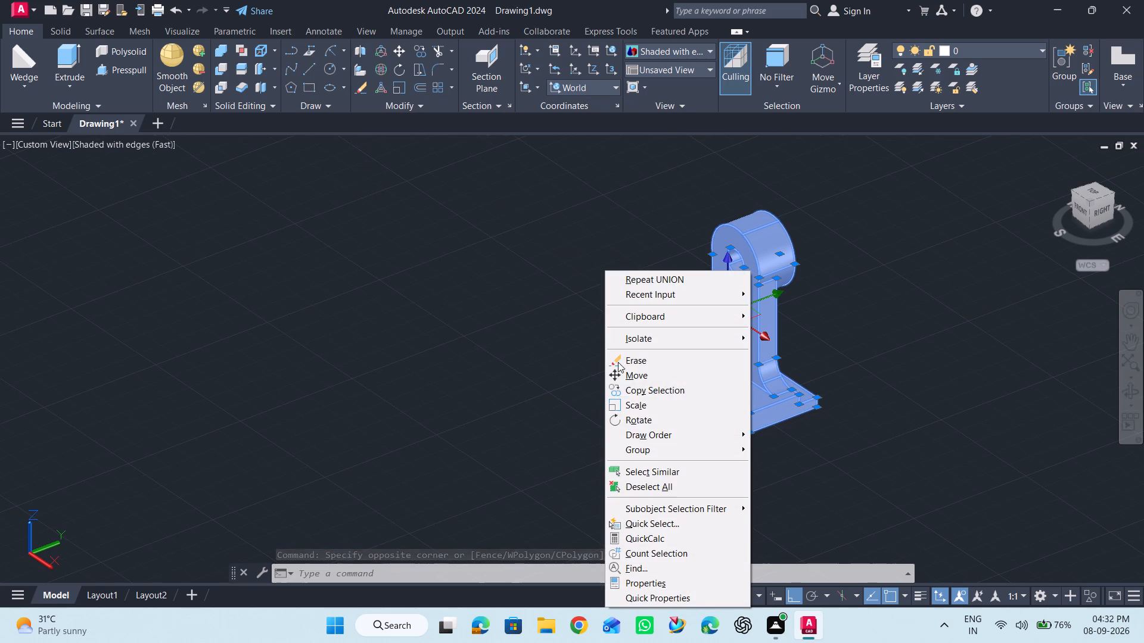
click(648, 582)
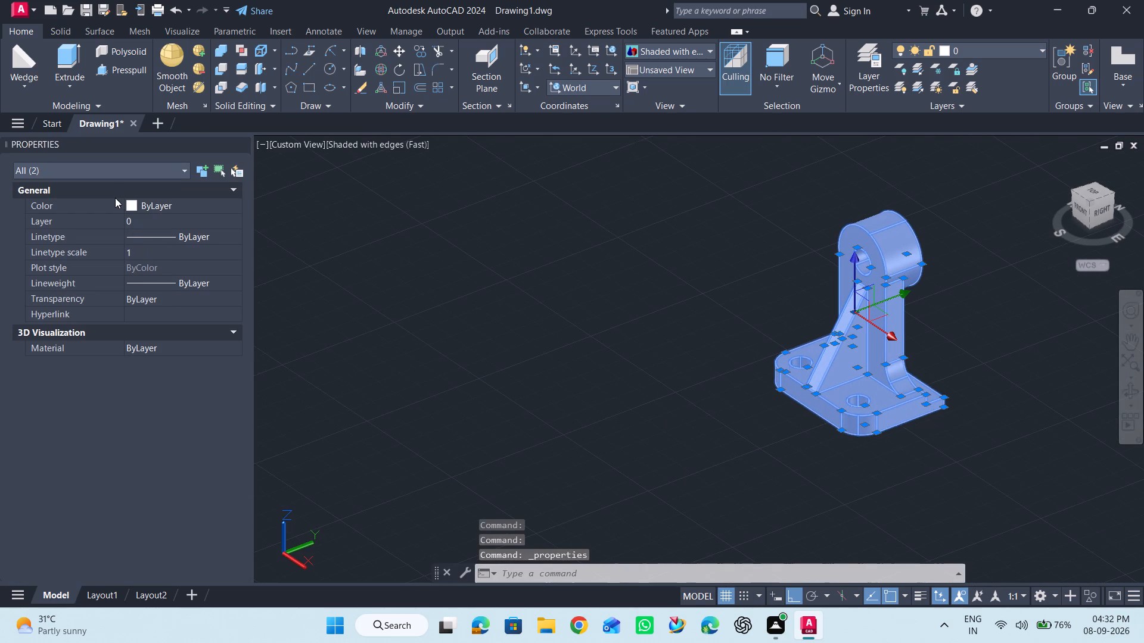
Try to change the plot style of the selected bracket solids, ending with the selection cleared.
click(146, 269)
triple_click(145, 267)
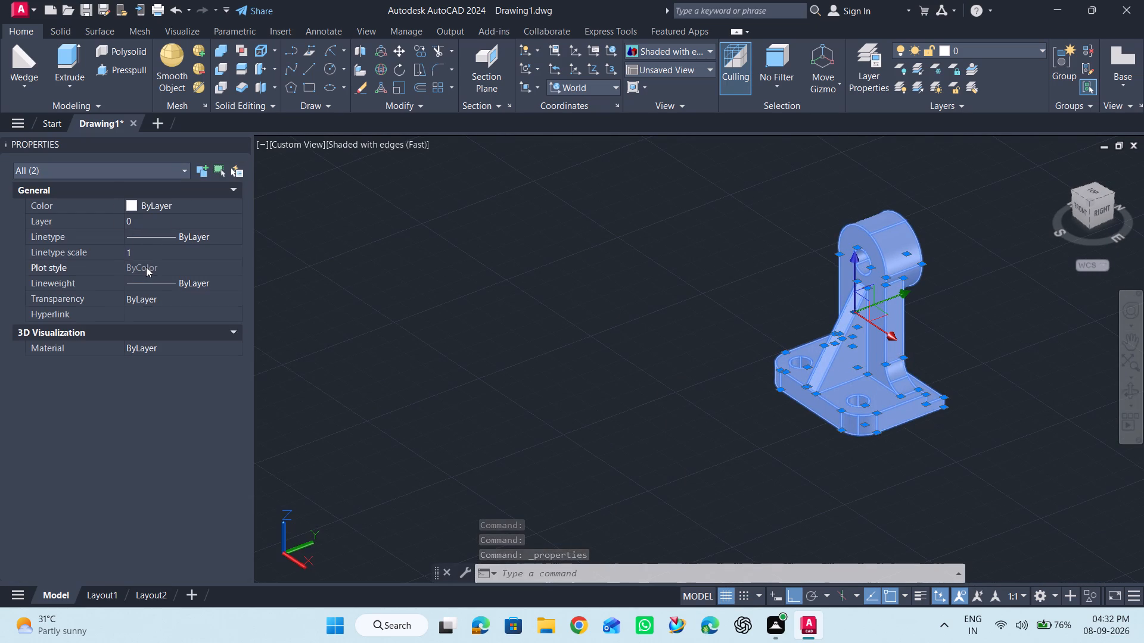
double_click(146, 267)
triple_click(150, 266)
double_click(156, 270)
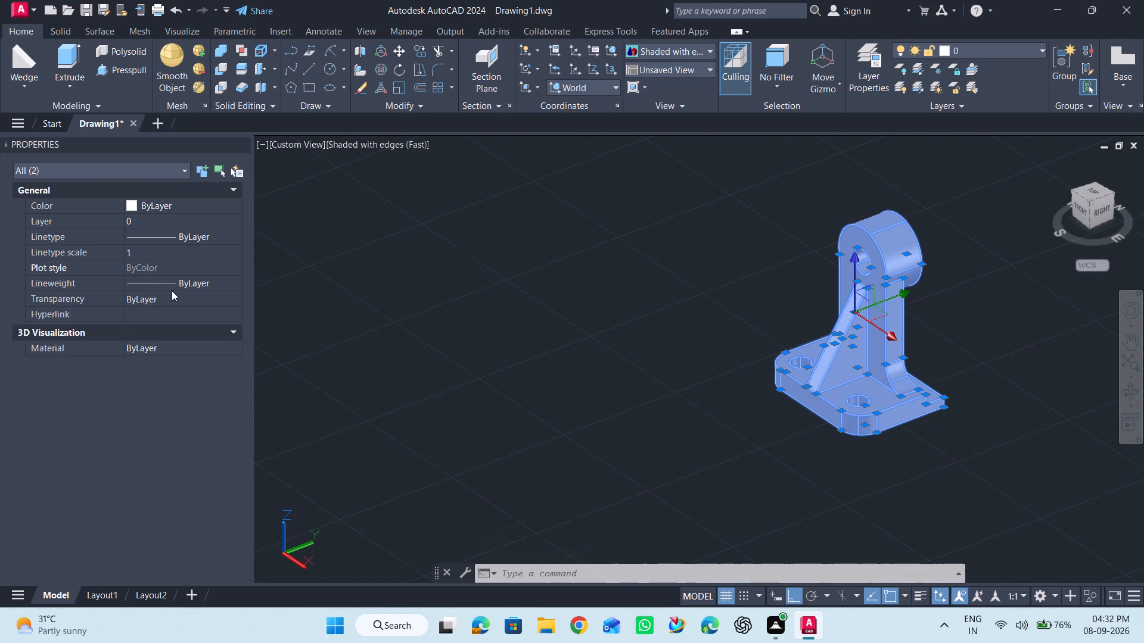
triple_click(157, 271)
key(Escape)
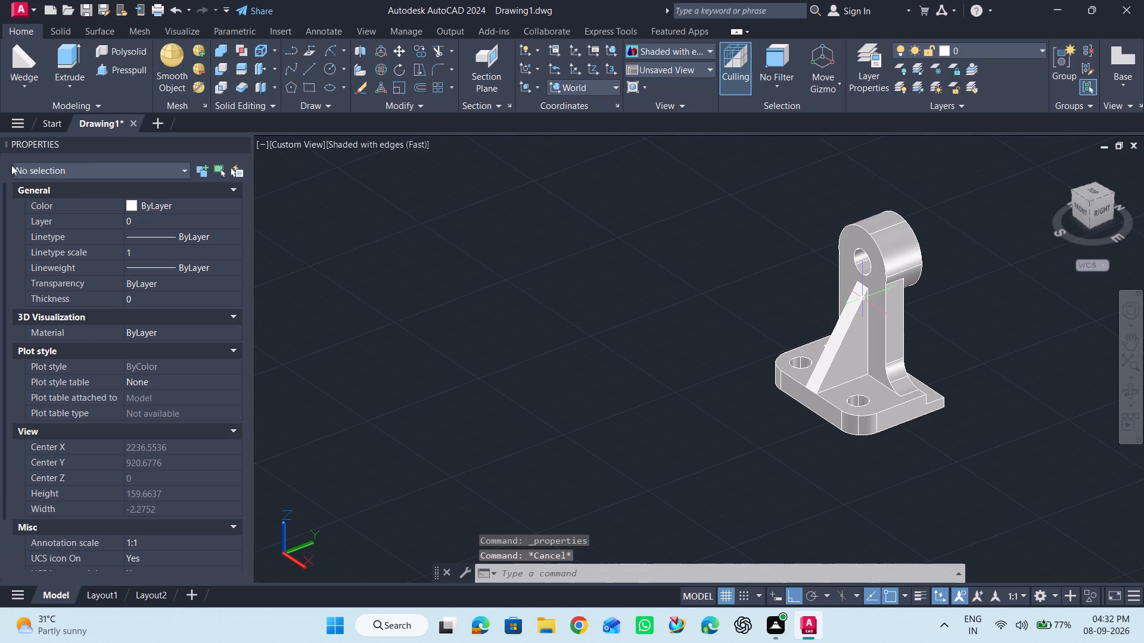
With nothing selected, set the drawing's current object colour to grey index colour 253.
click(178, 211)
click(176, 206)
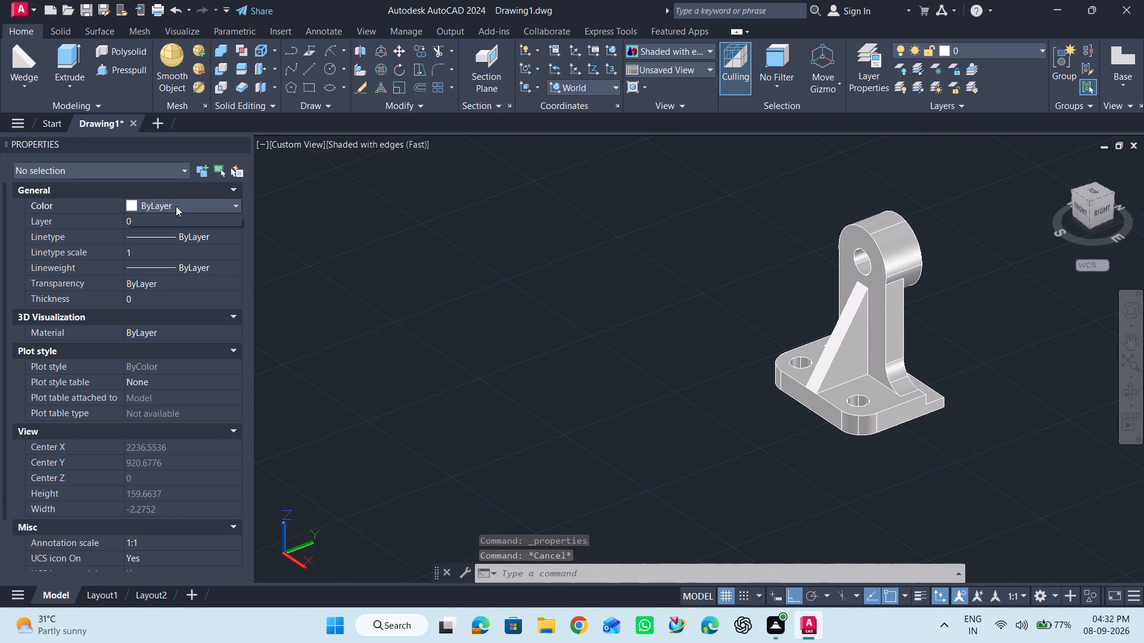
click(155, 332)
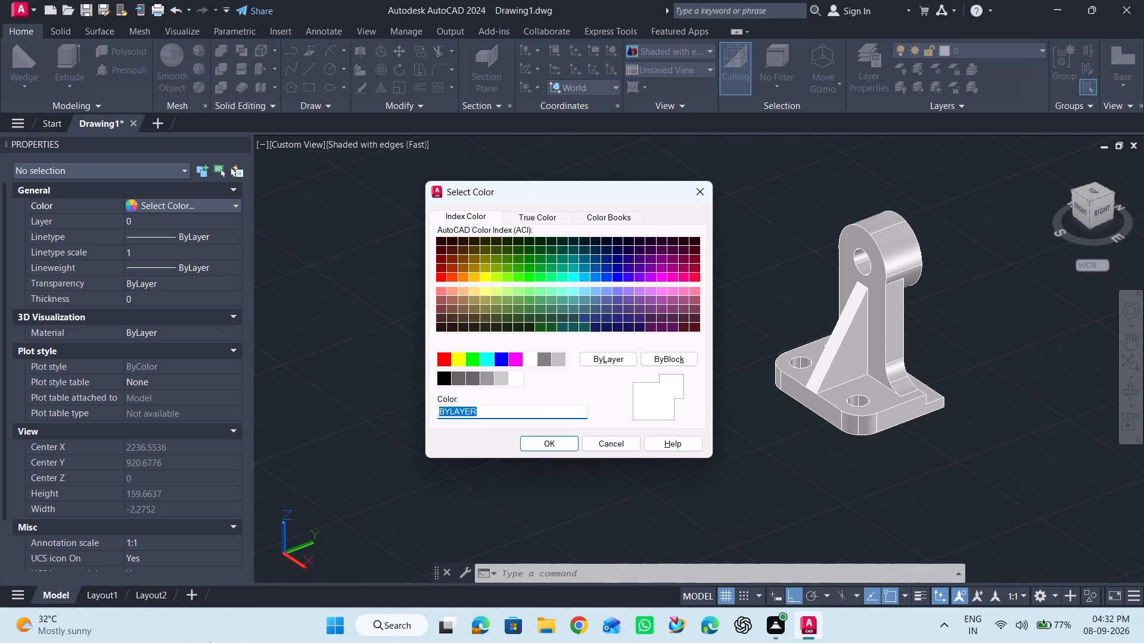
click(562, 363)
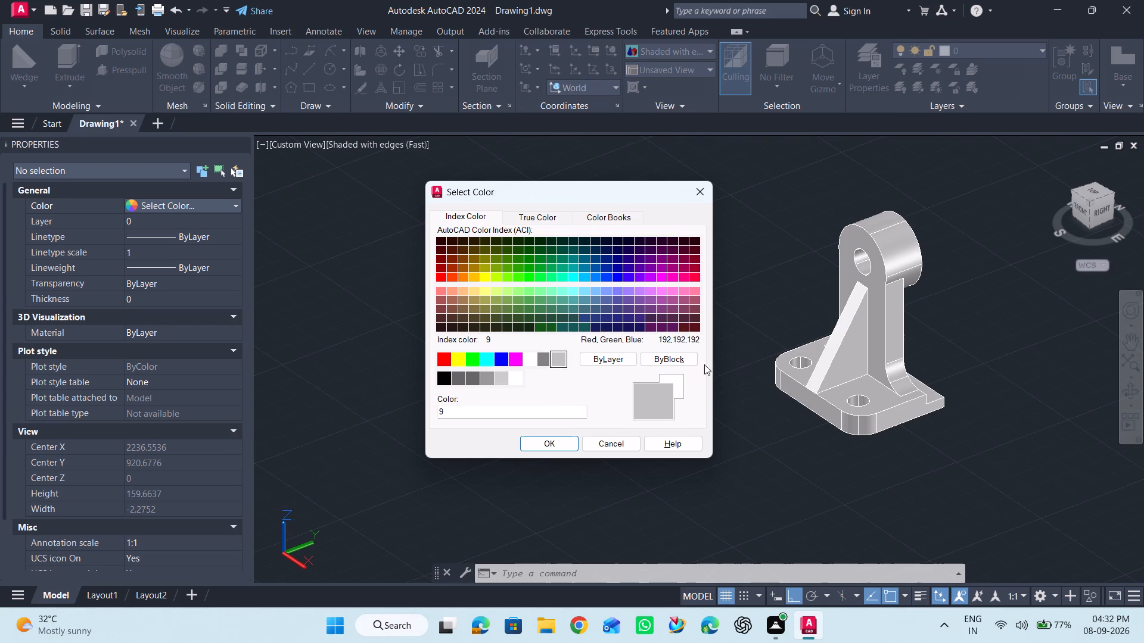
click(675, 382)
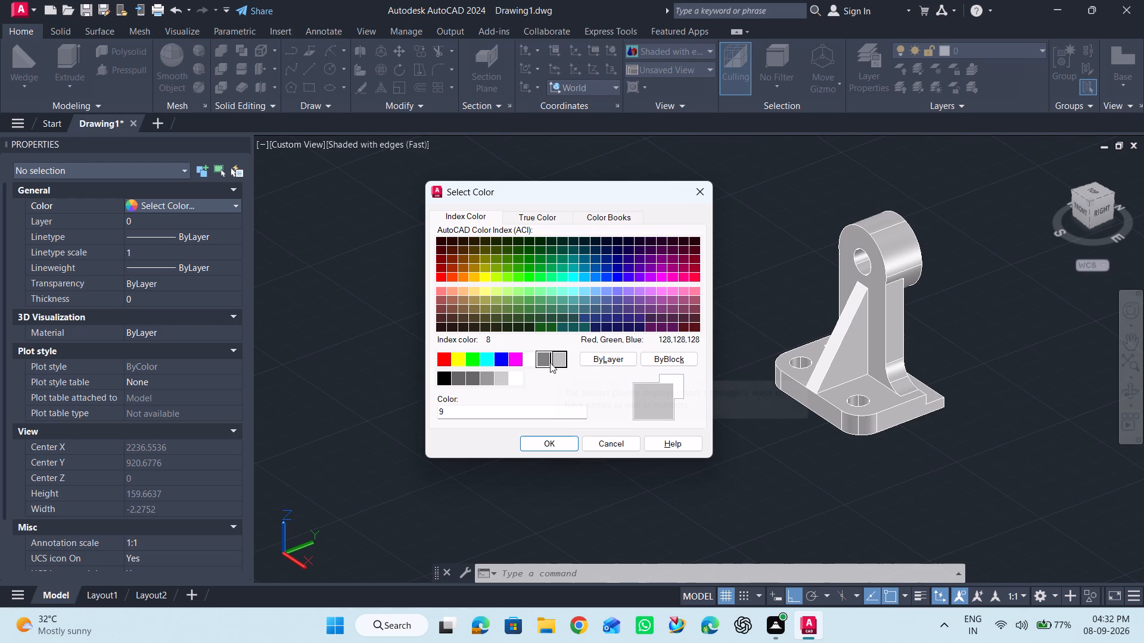
click(546, 363)
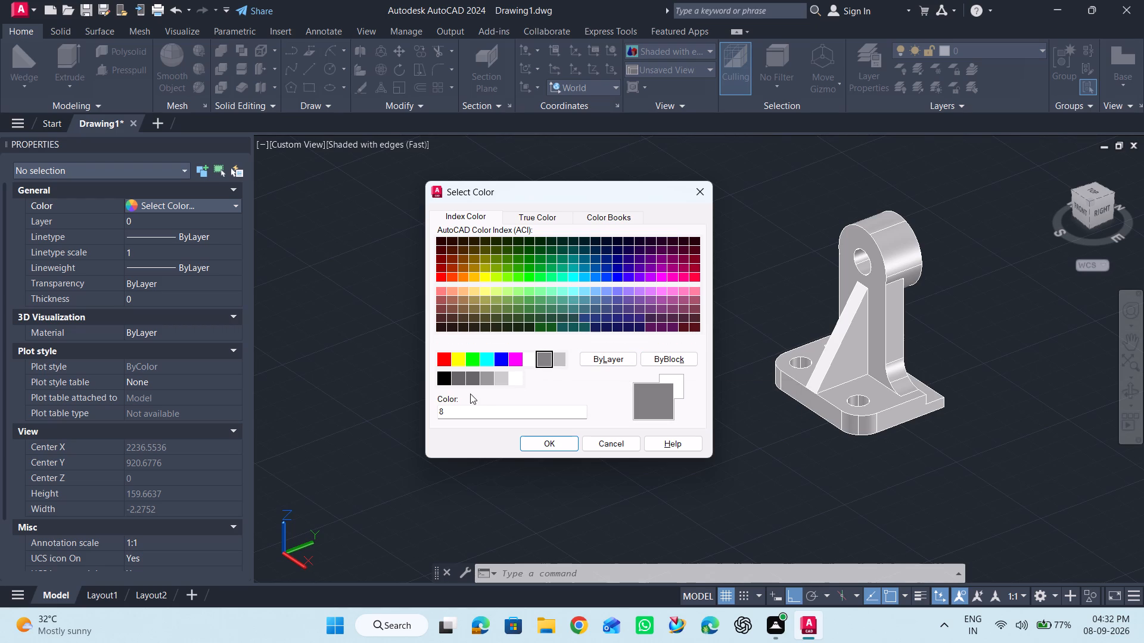
click(487, 383)
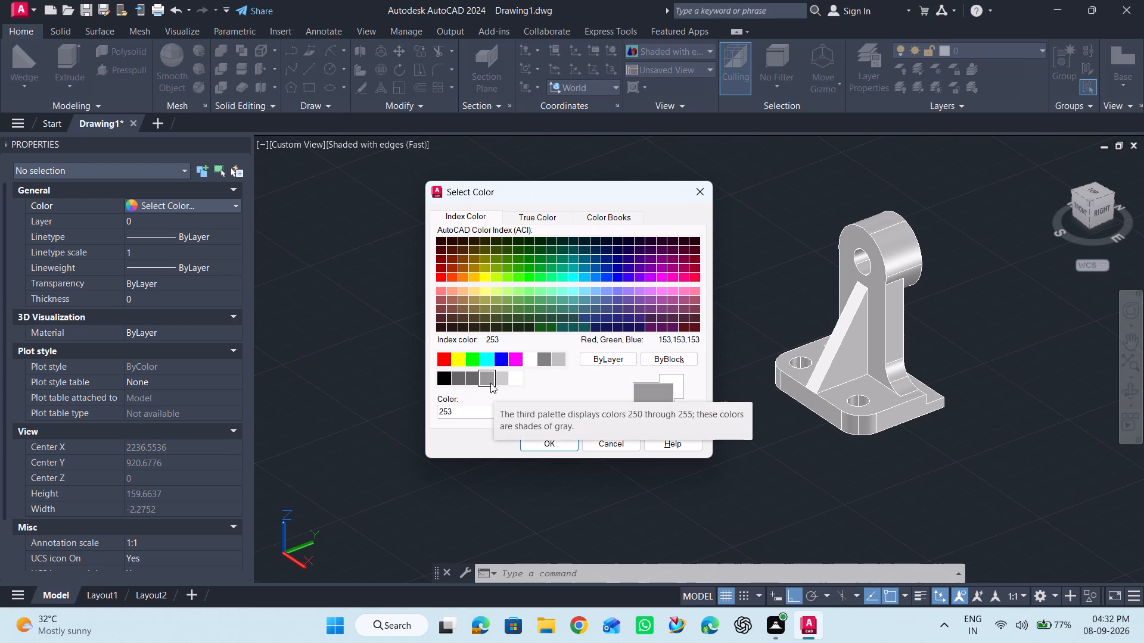
click(540, 220)
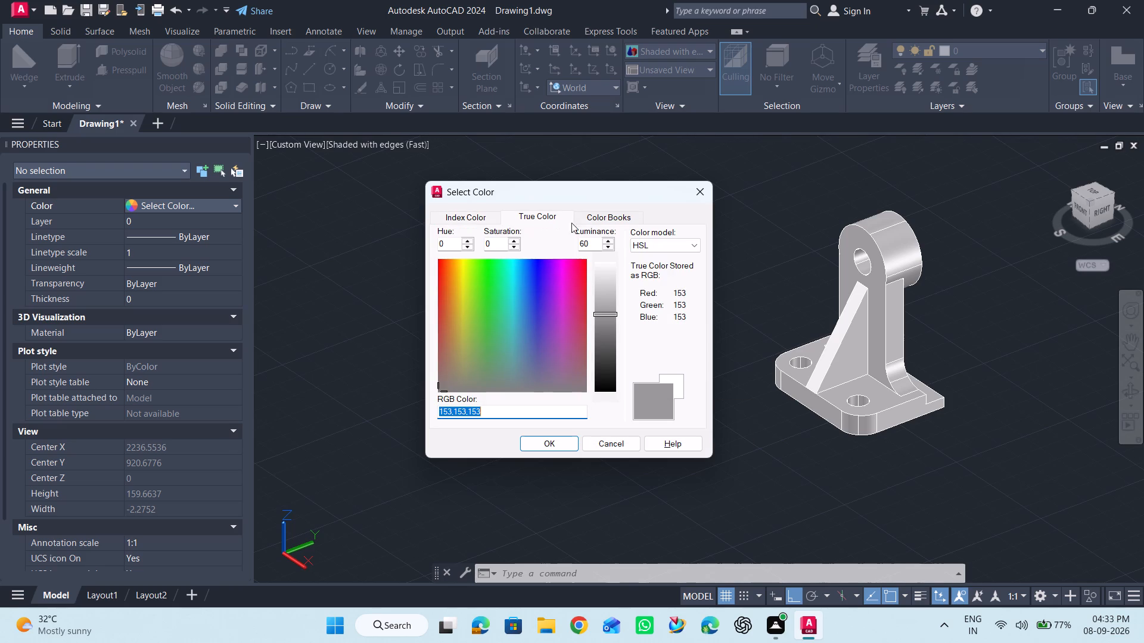
click(599, 222)
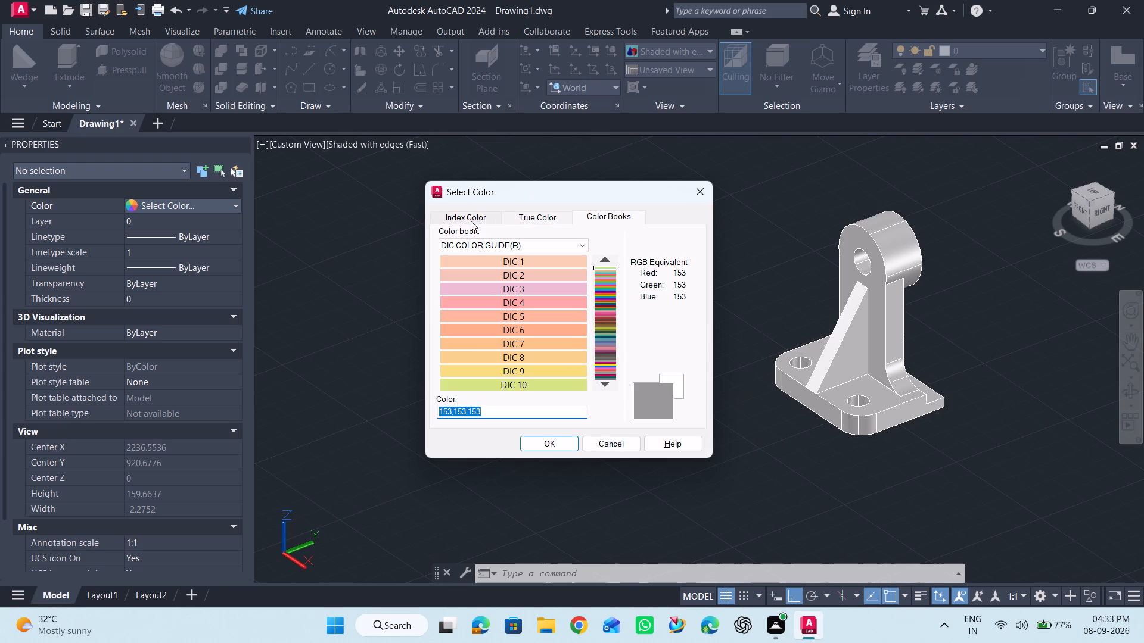
click(471, 221)
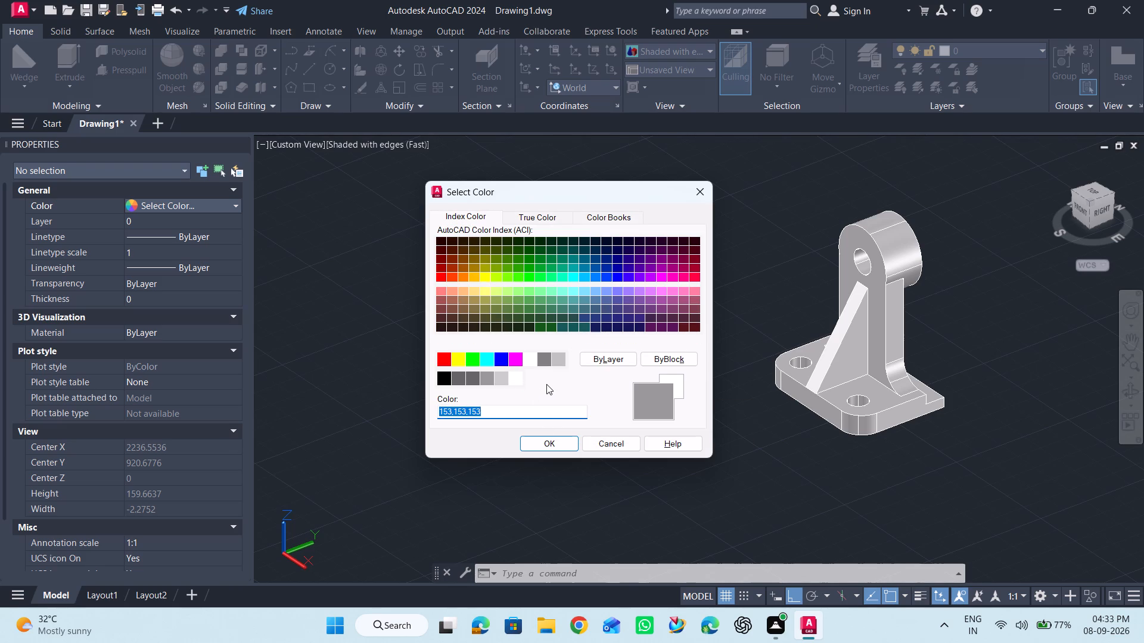
click(485, 380)
click(540, 447)
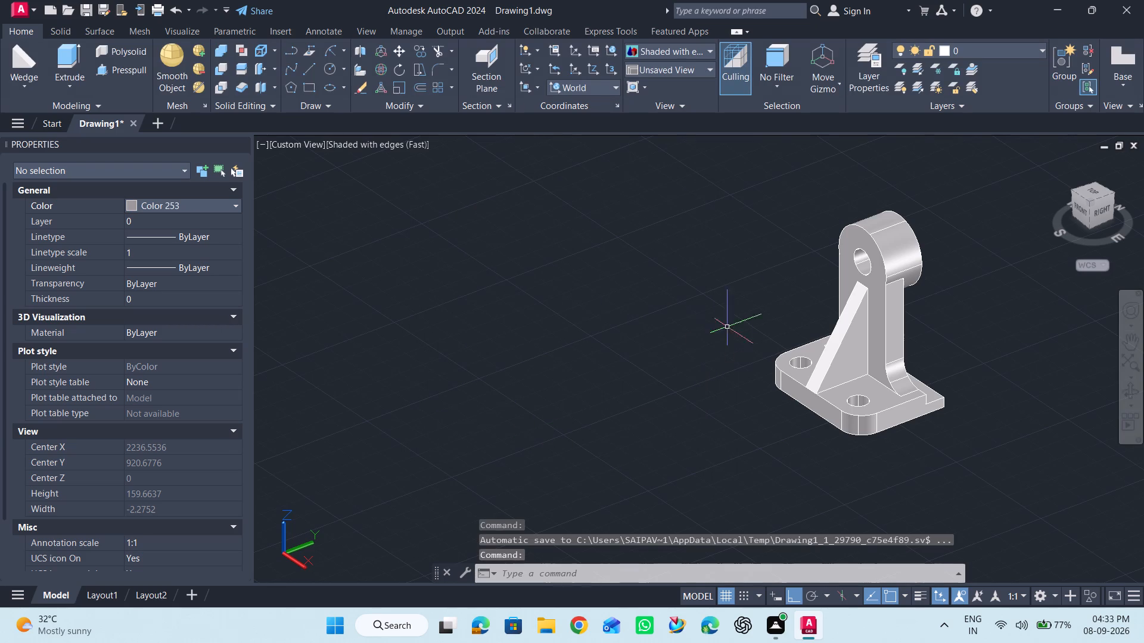
Change all the bracket solids to Color 253, close their properties and clear the selection.
click(953, 239)
click(752, 441)
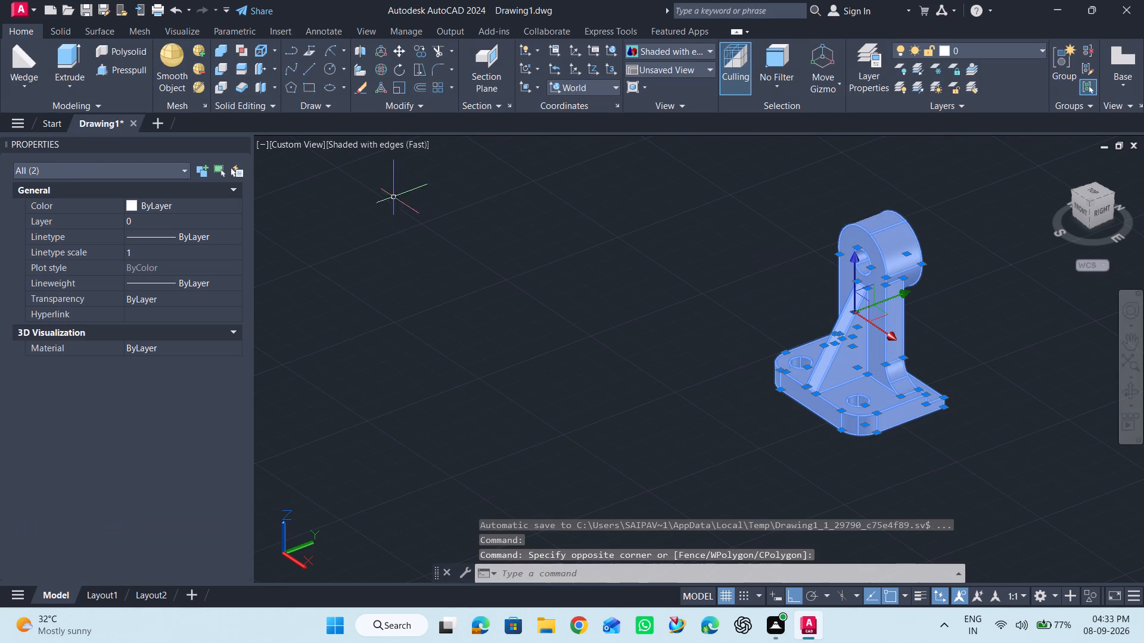
click(179, 207)
click(179, 202)
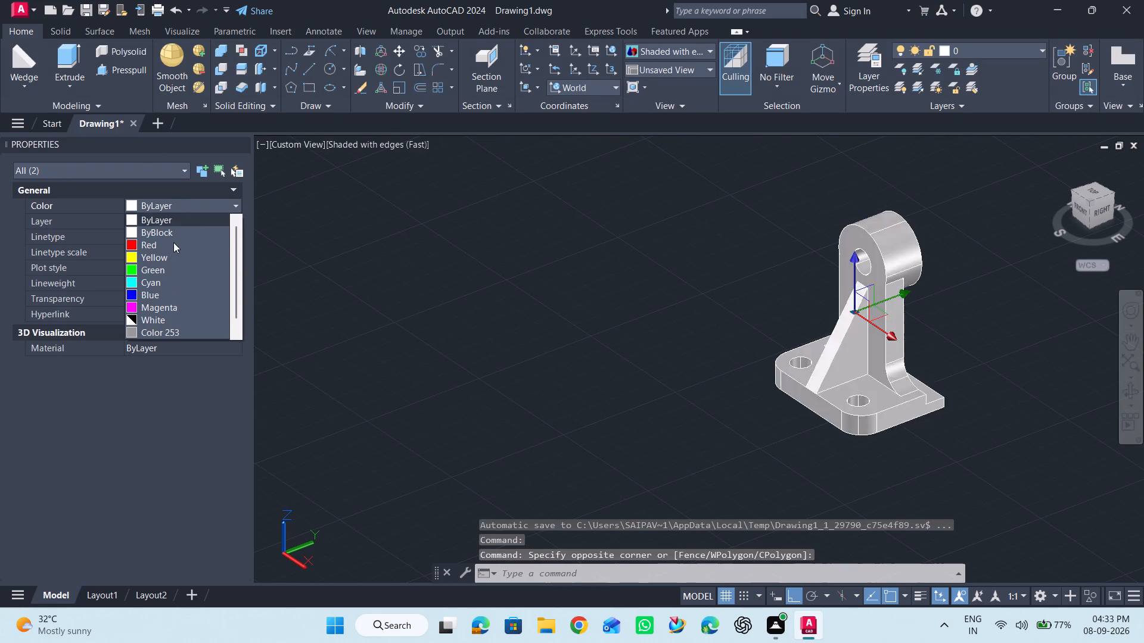
click(158, 330)
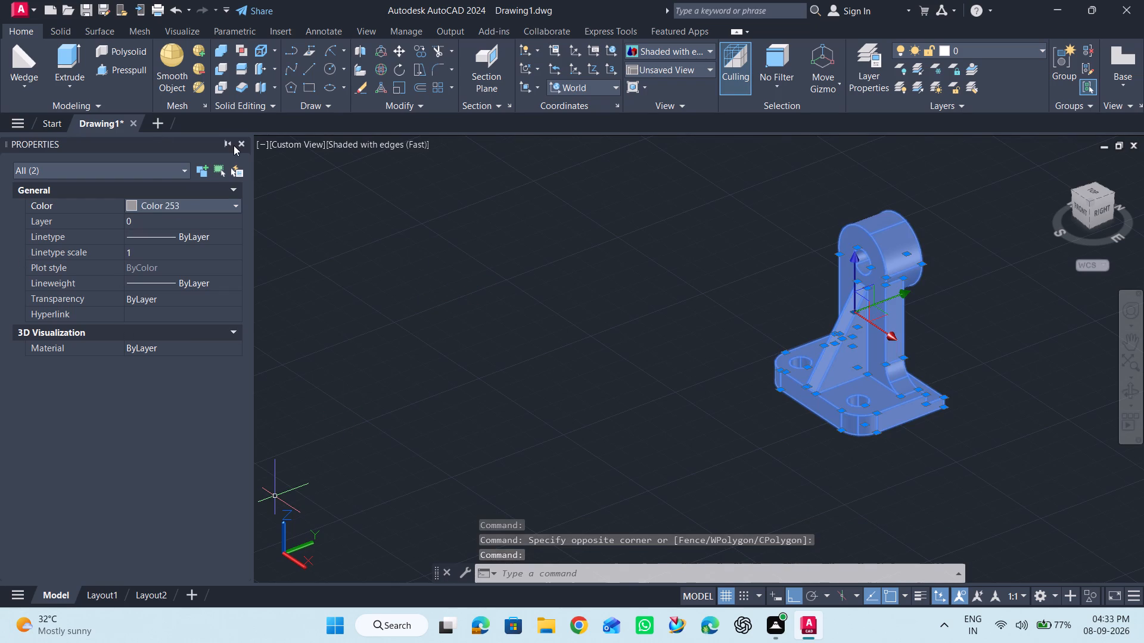
click(238, 146)
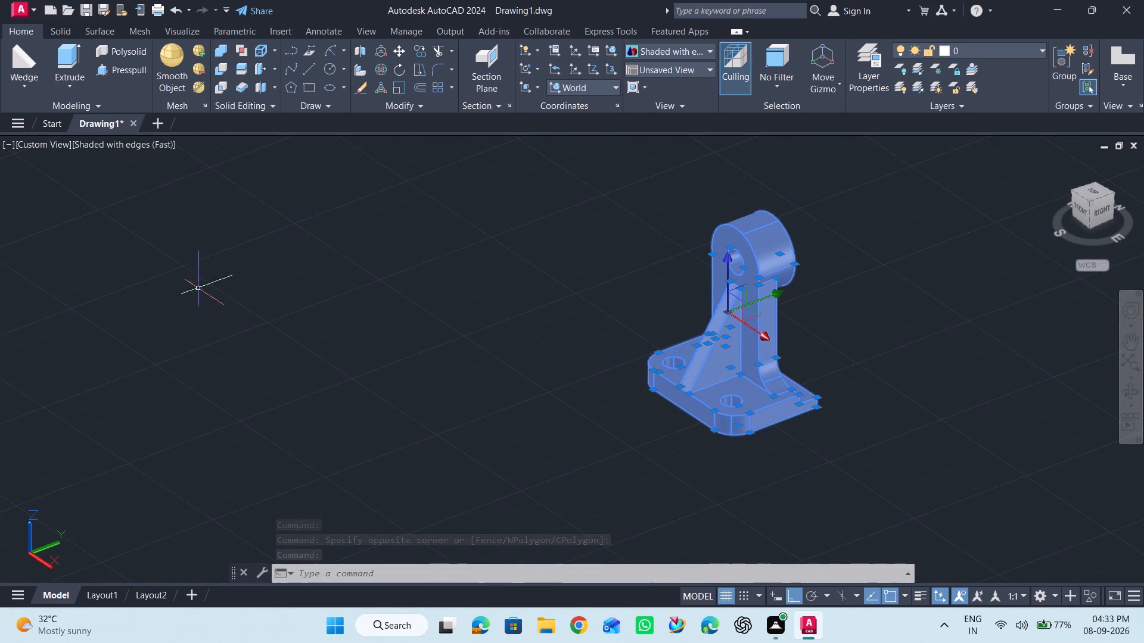
key(Escape)
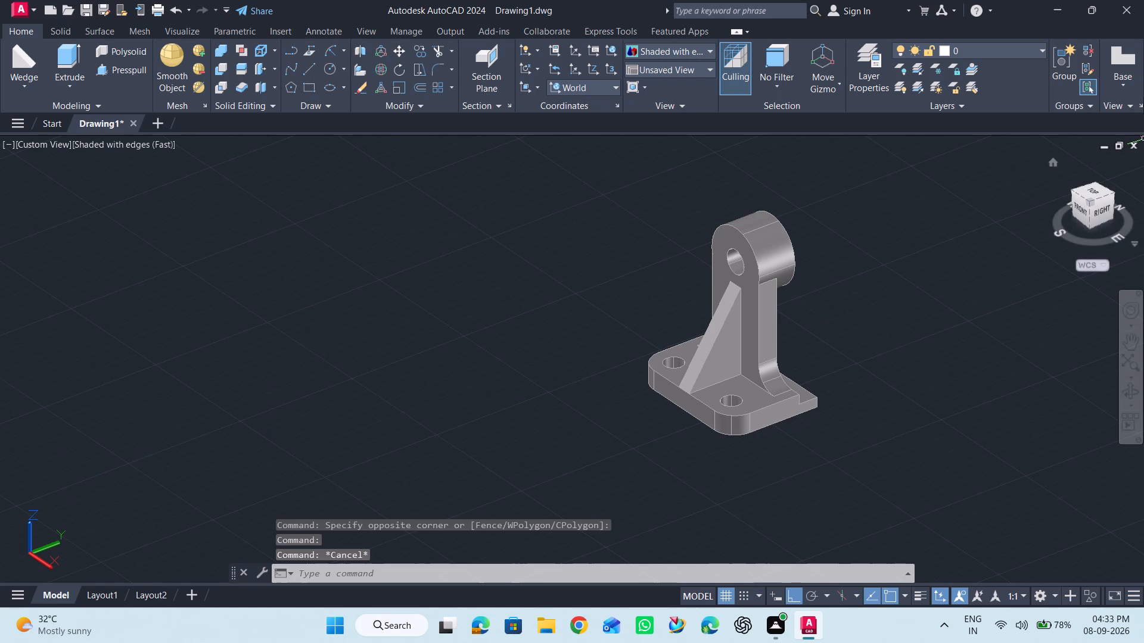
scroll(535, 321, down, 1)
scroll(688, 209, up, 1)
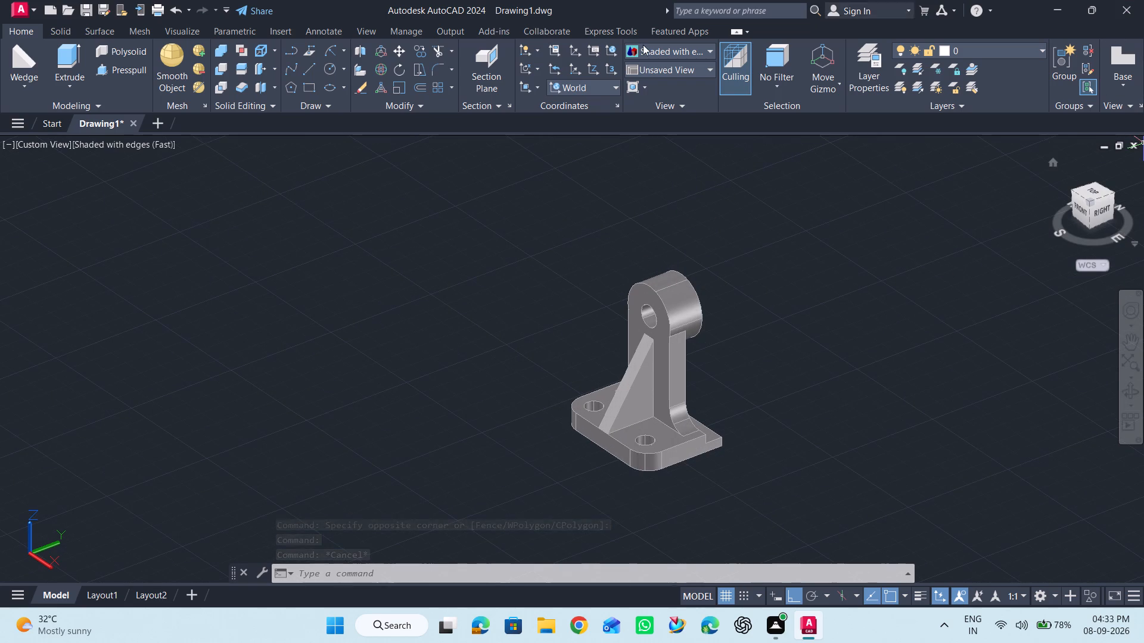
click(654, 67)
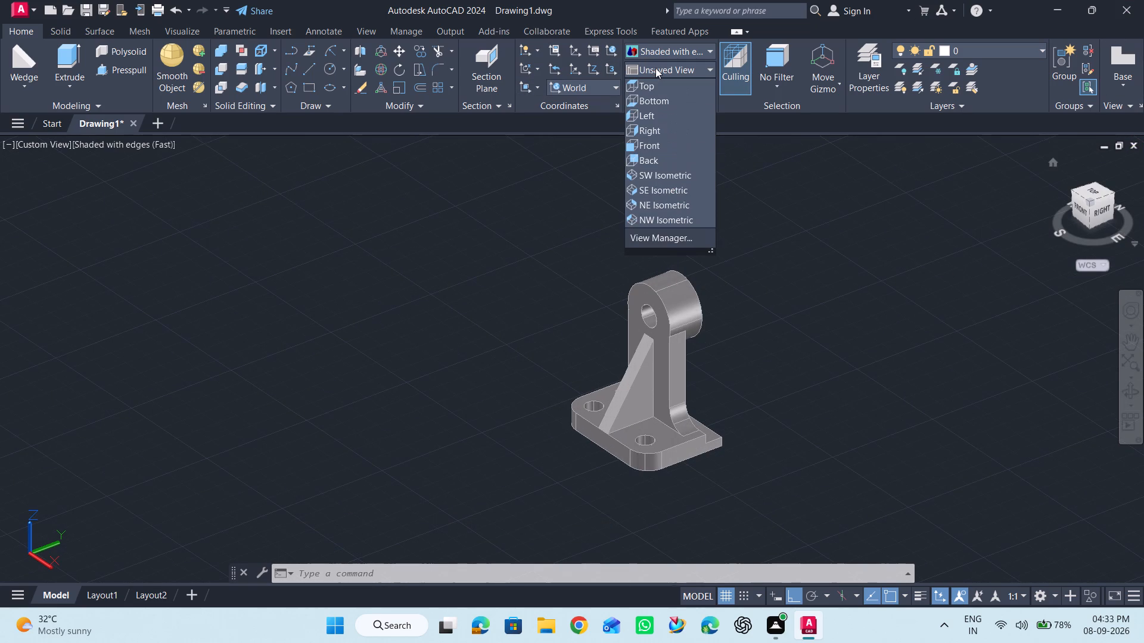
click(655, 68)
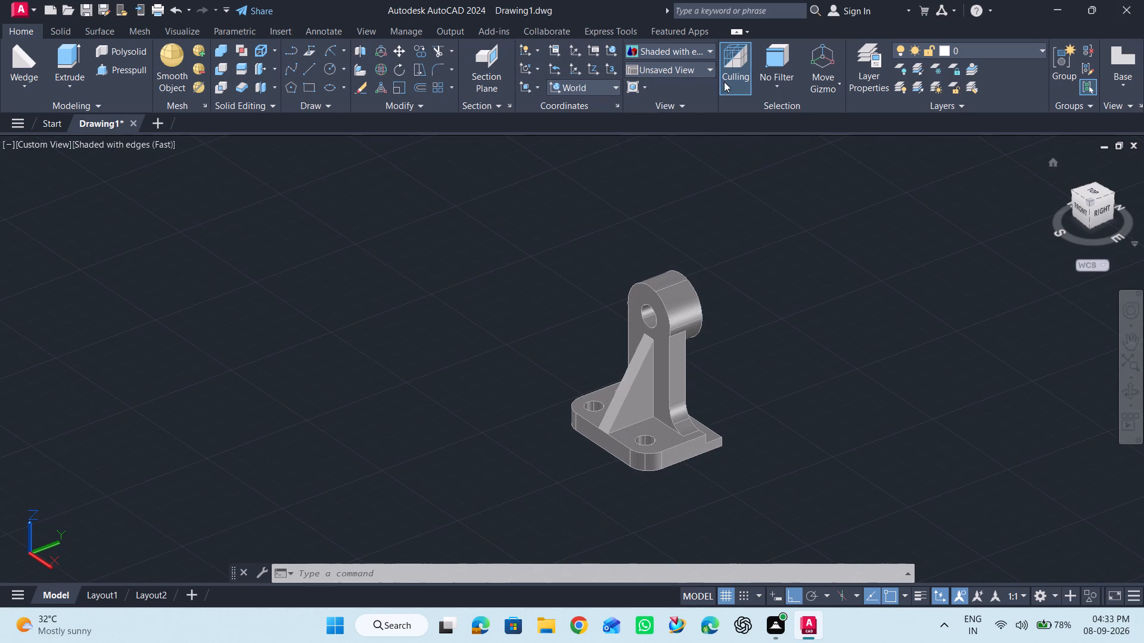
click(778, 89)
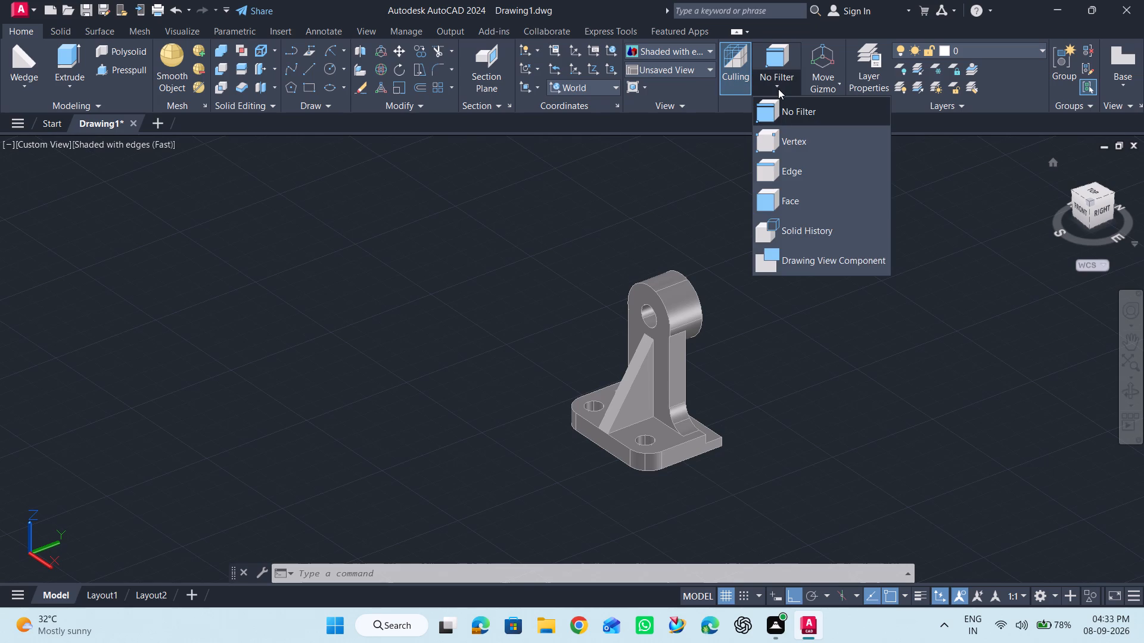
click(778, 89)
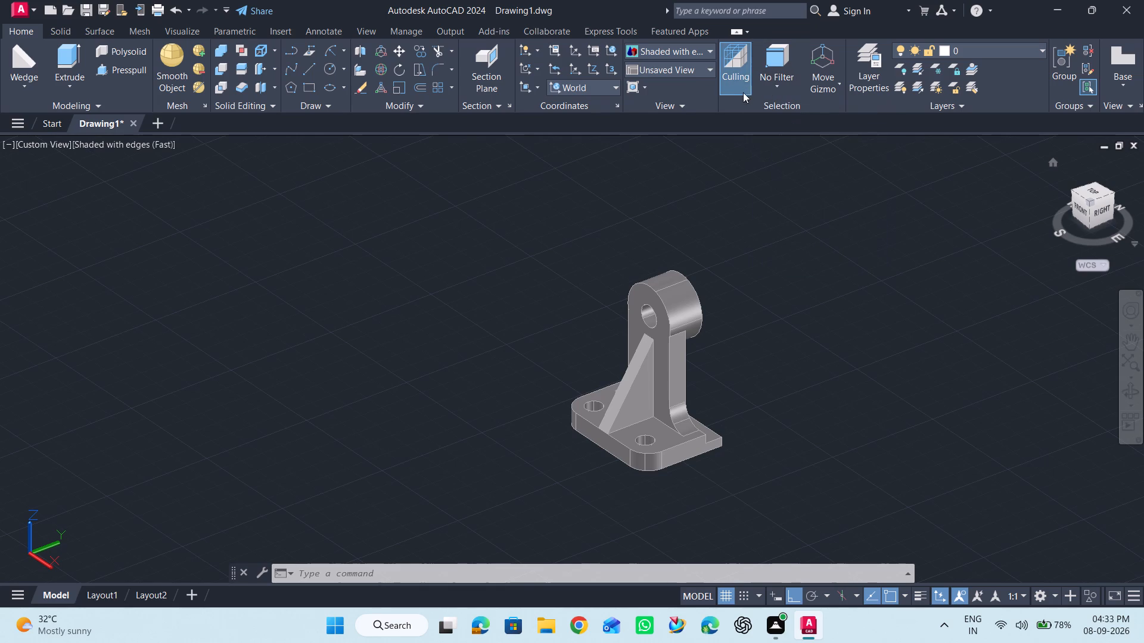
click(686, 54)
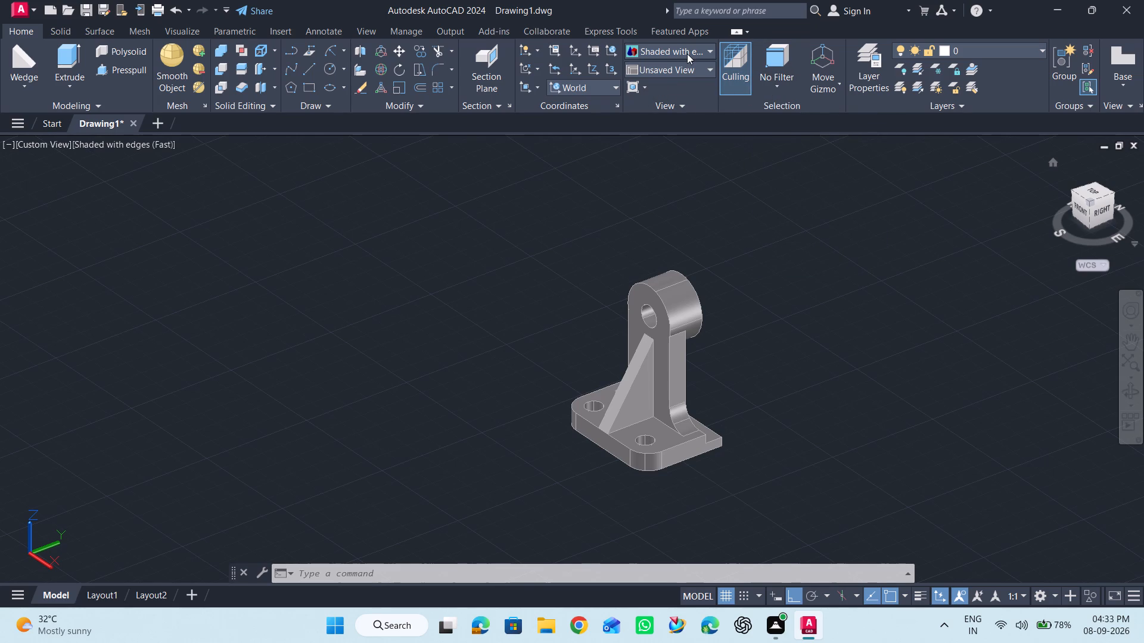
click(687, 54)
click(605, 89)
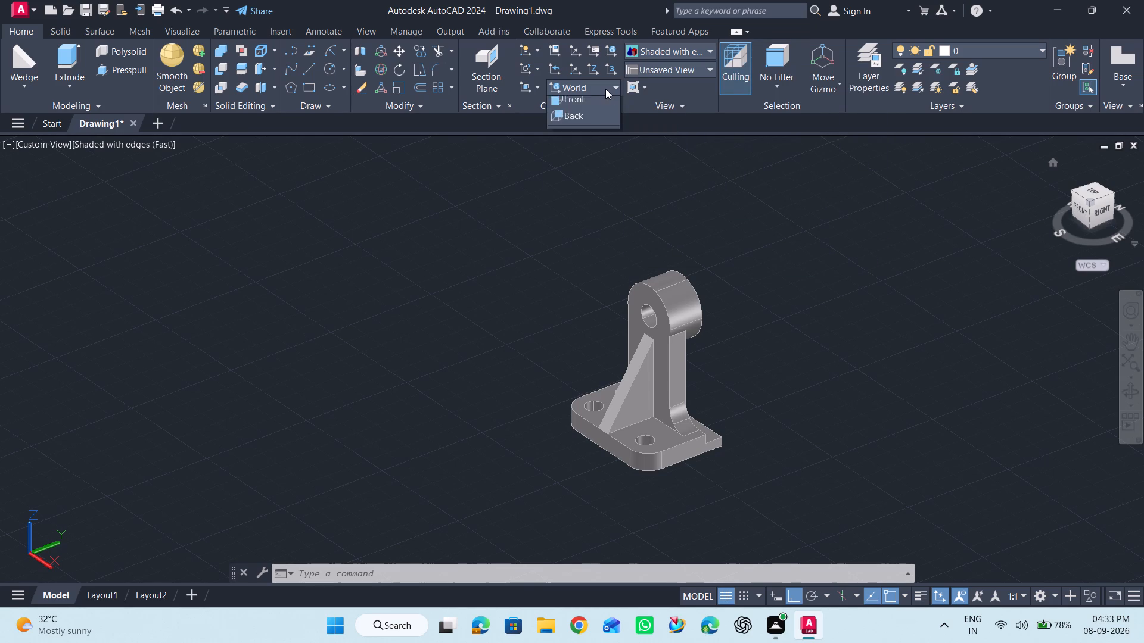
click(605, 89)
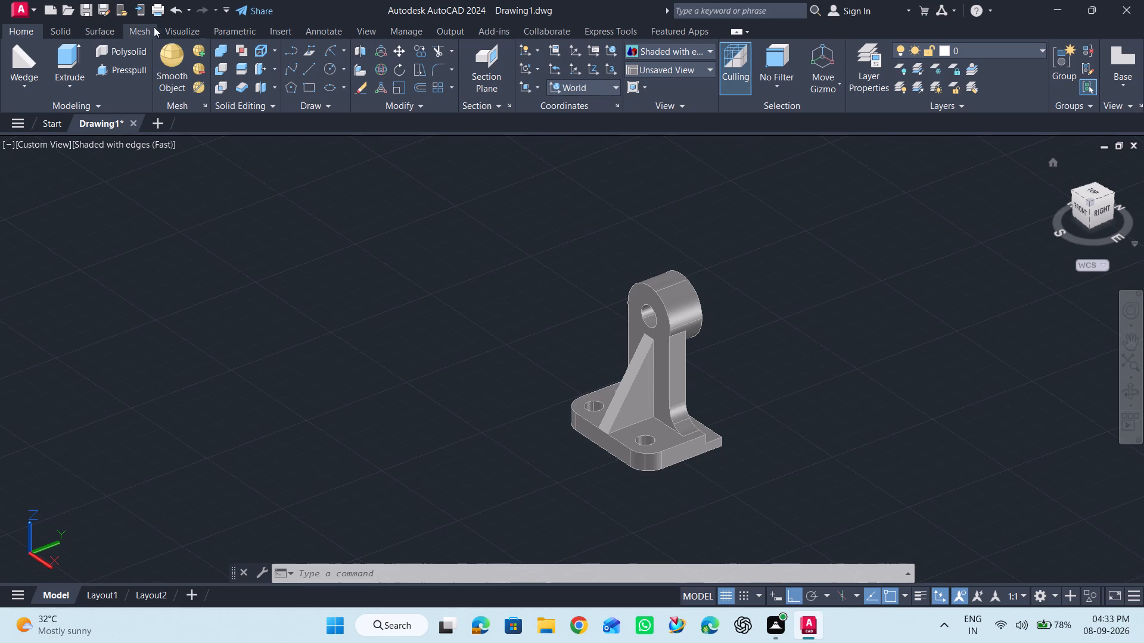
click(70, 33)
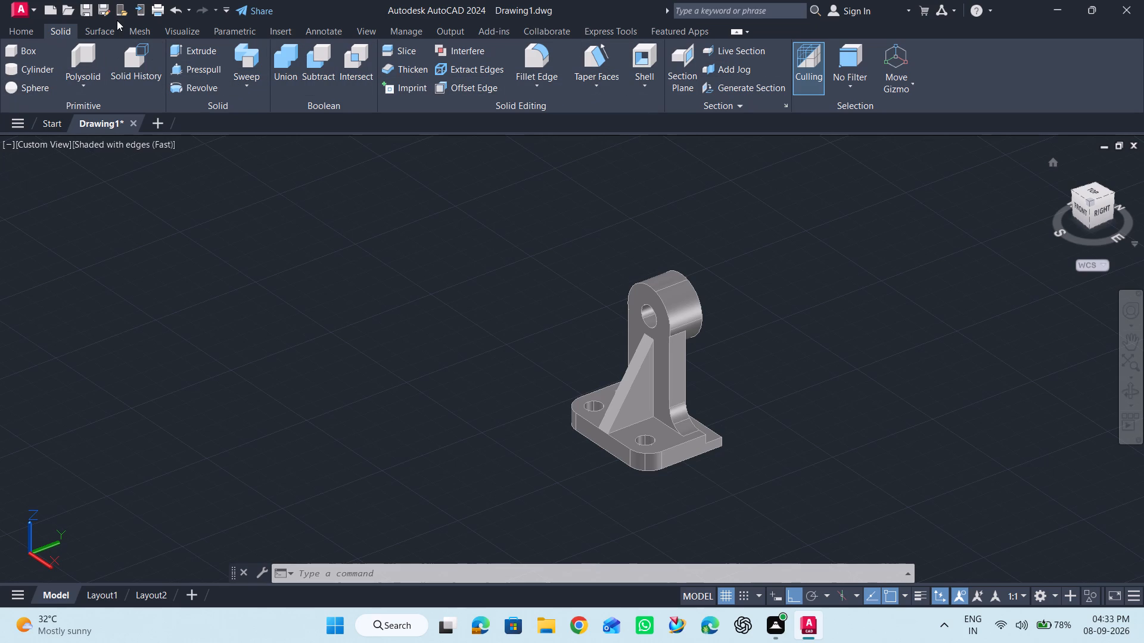
Run a surface draft analysis on the bracket solid, applying it to the bracket a second time as well.
click(100, 33)
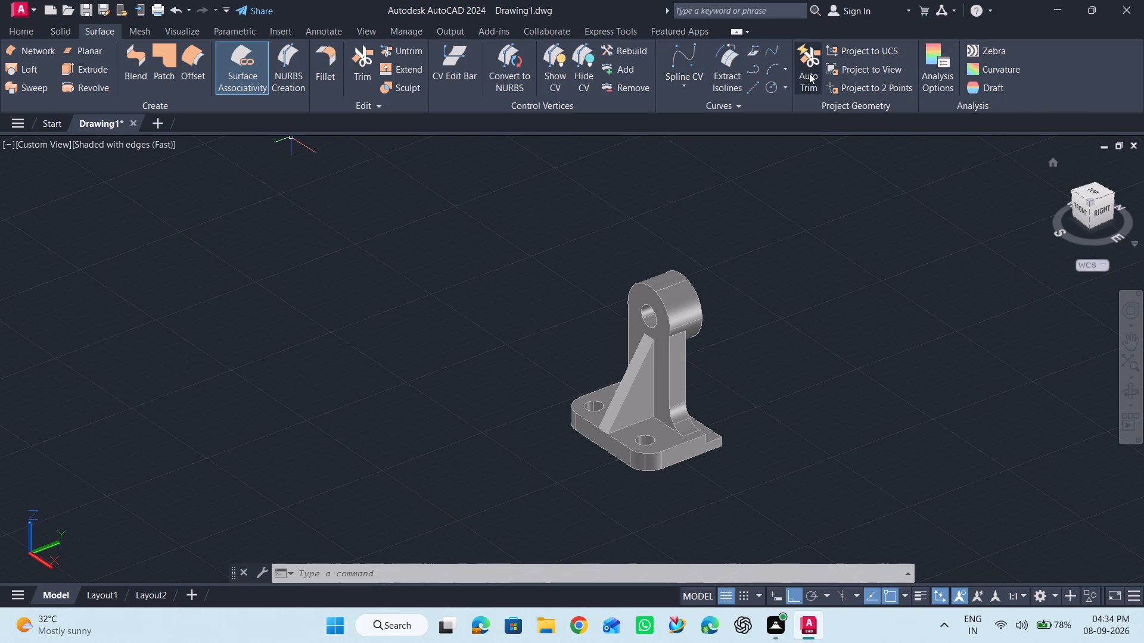
click(977, 89)
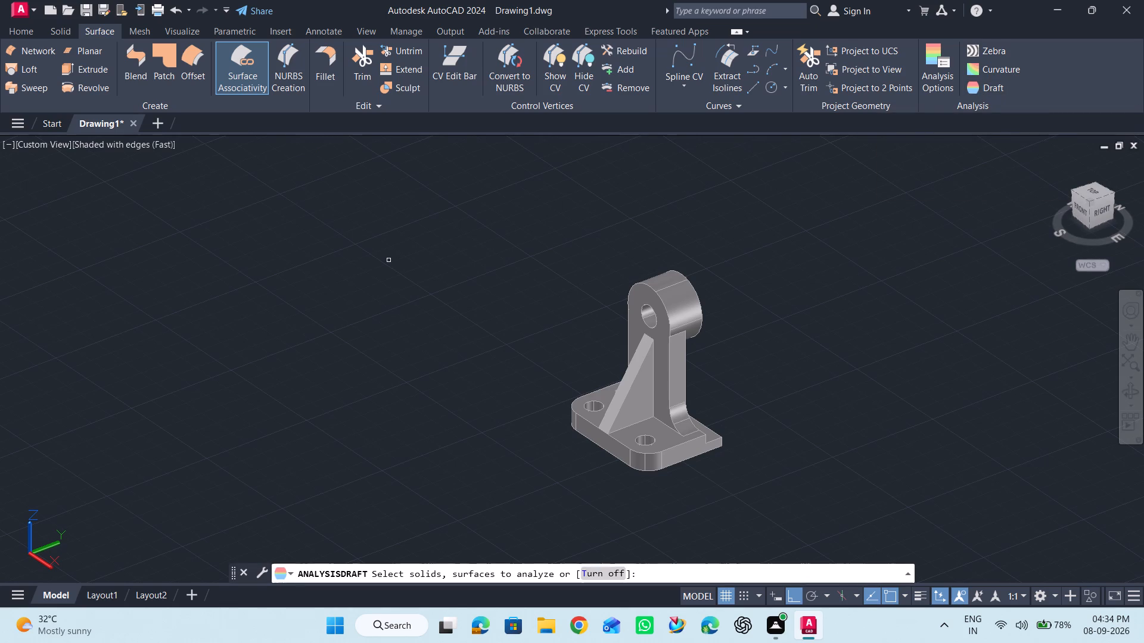
scroll(383, 227, down, 1)
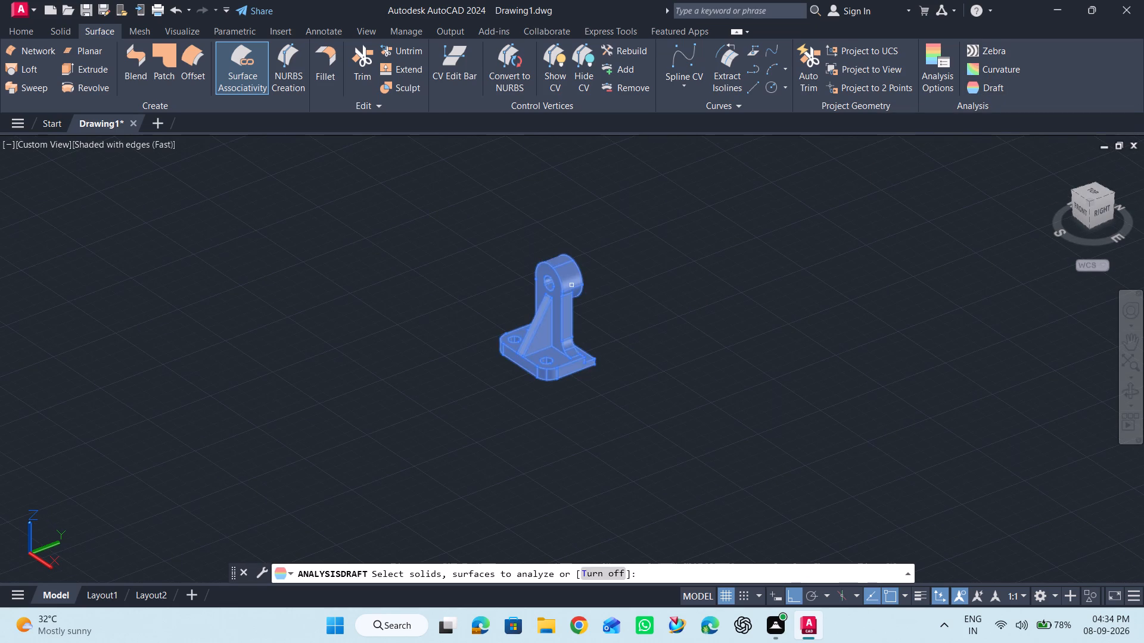
click(571, 285)
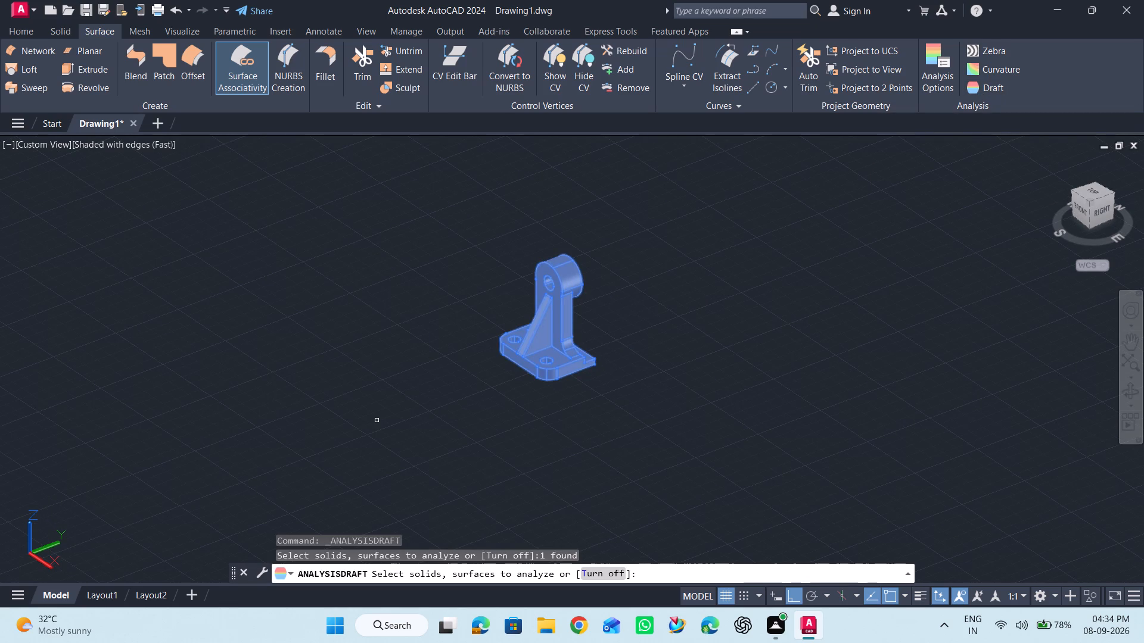
key(Return)
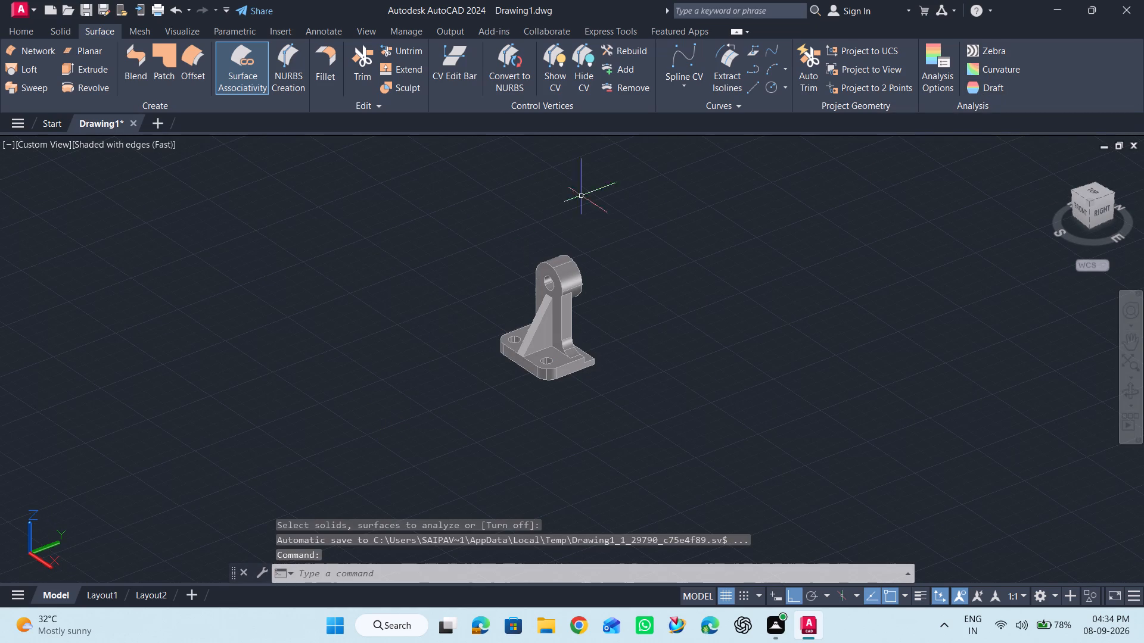
click(973, 88)
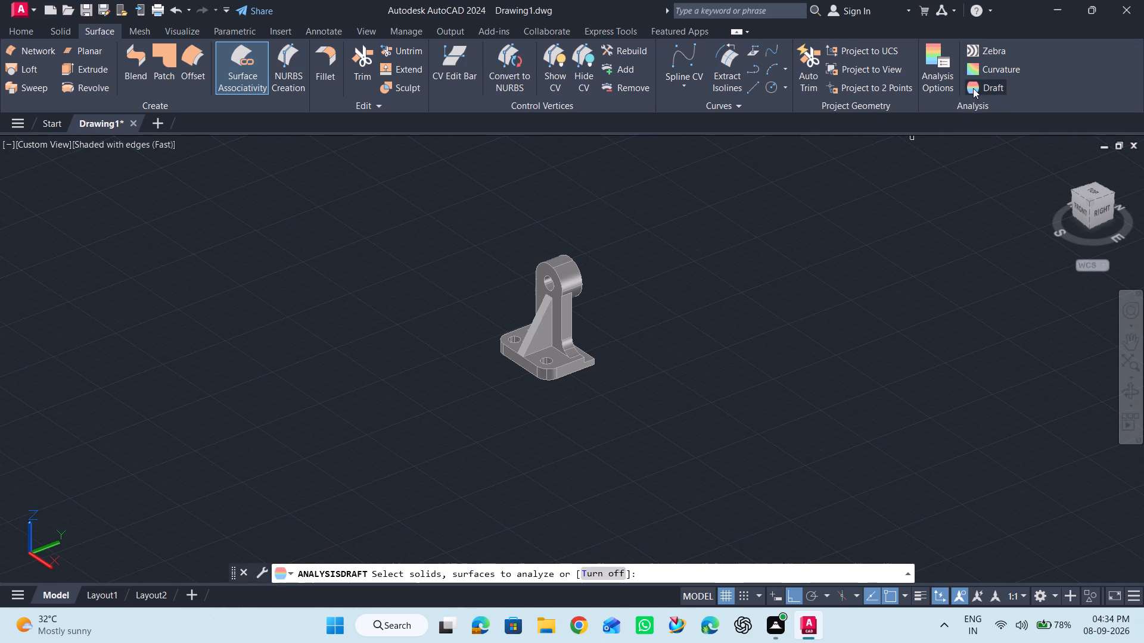
click(558, 293)
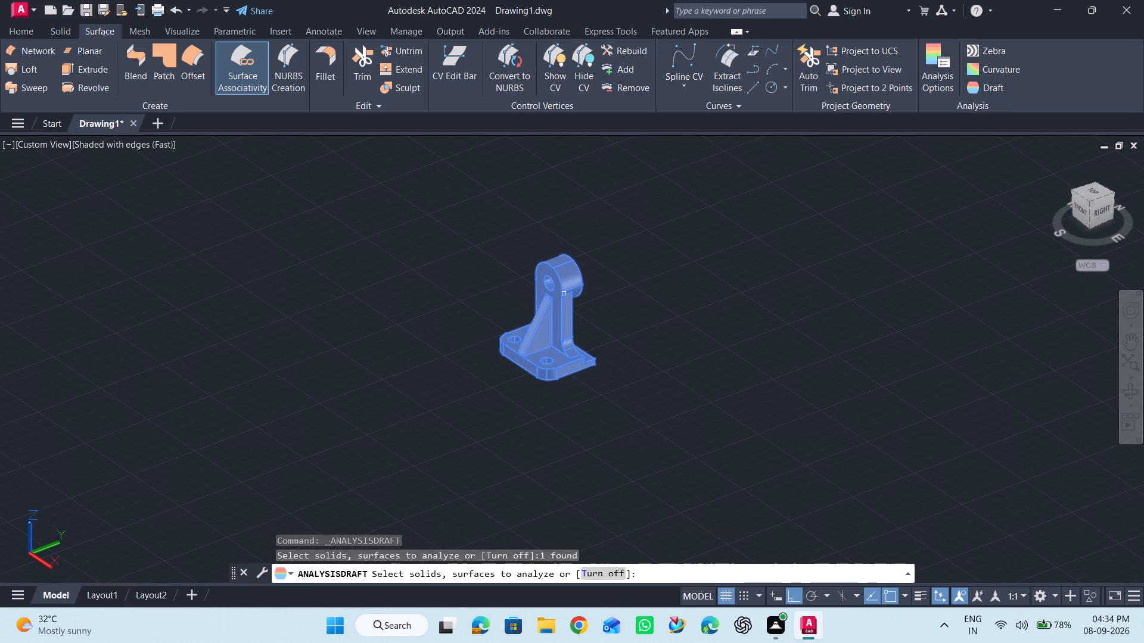
key(Return)
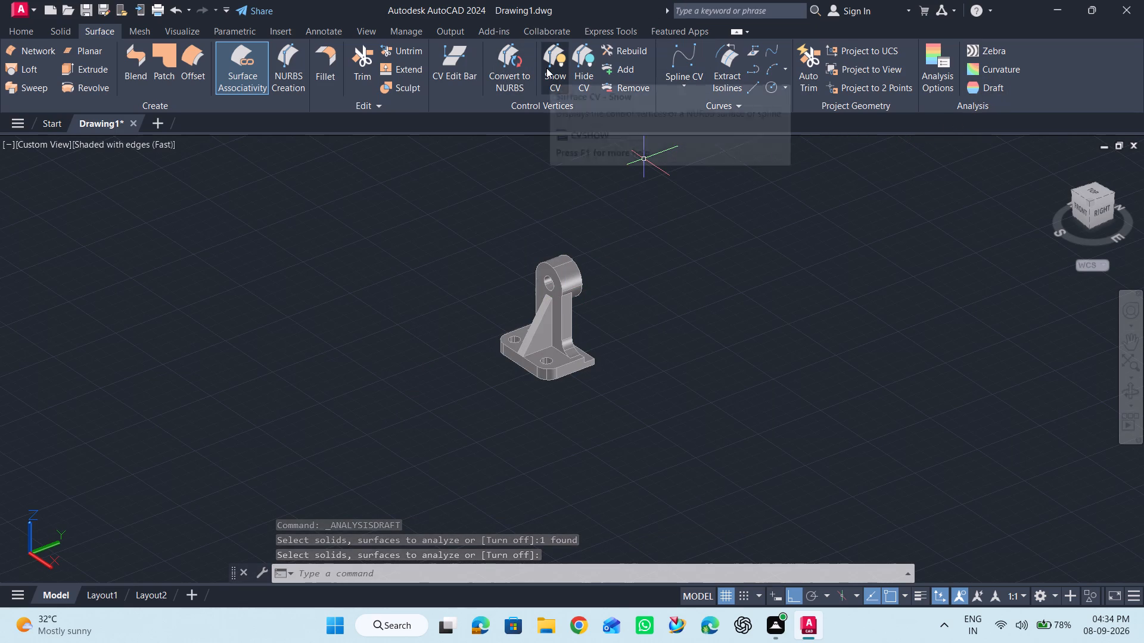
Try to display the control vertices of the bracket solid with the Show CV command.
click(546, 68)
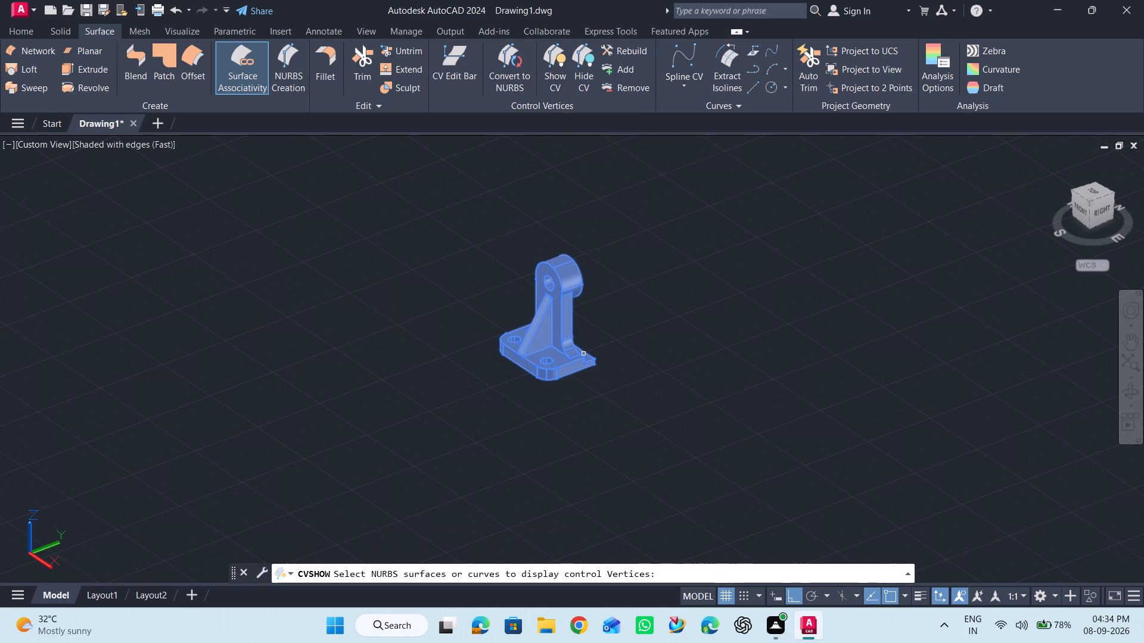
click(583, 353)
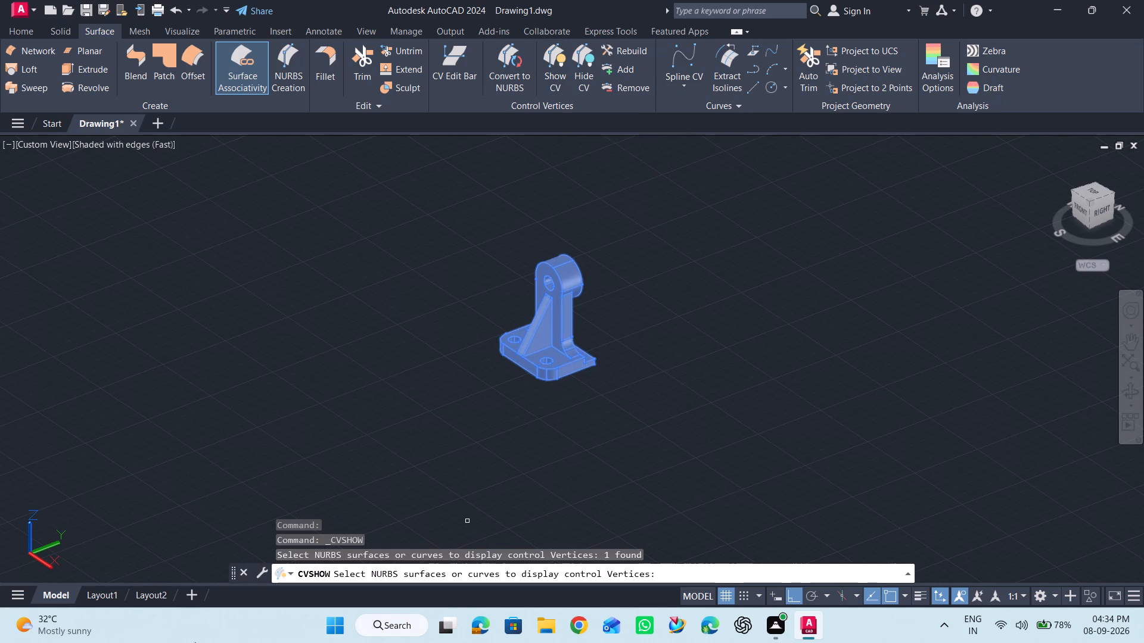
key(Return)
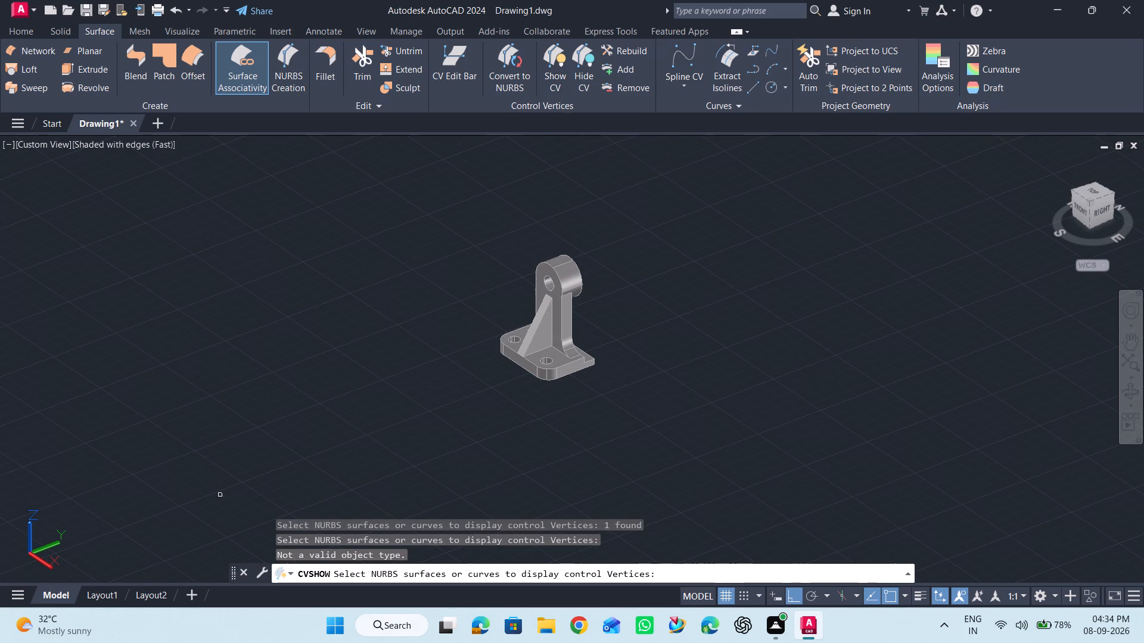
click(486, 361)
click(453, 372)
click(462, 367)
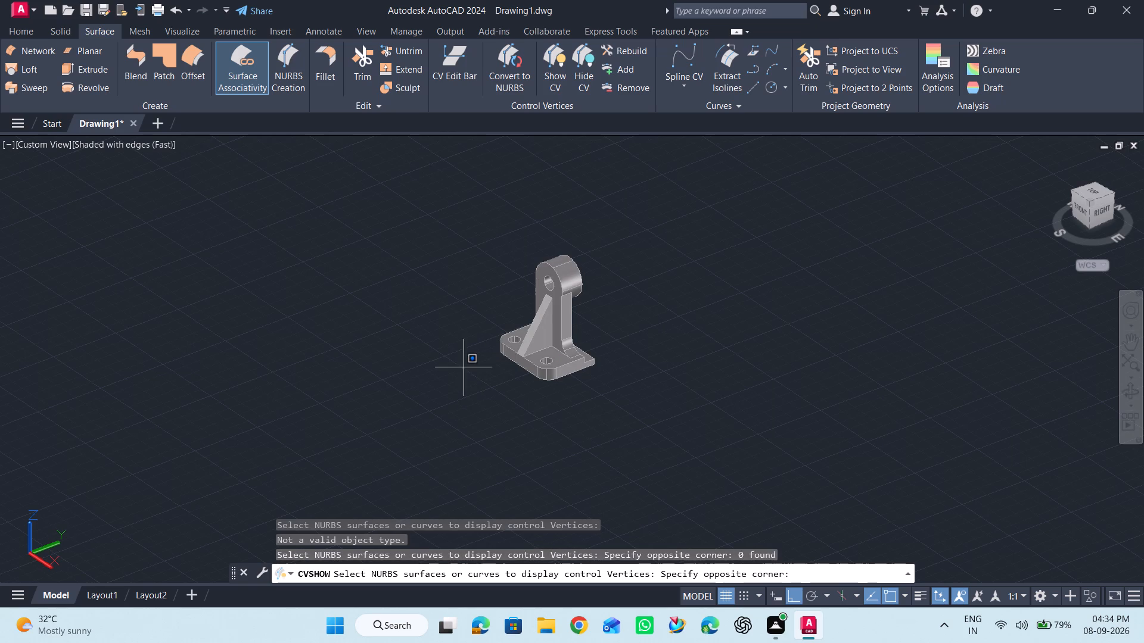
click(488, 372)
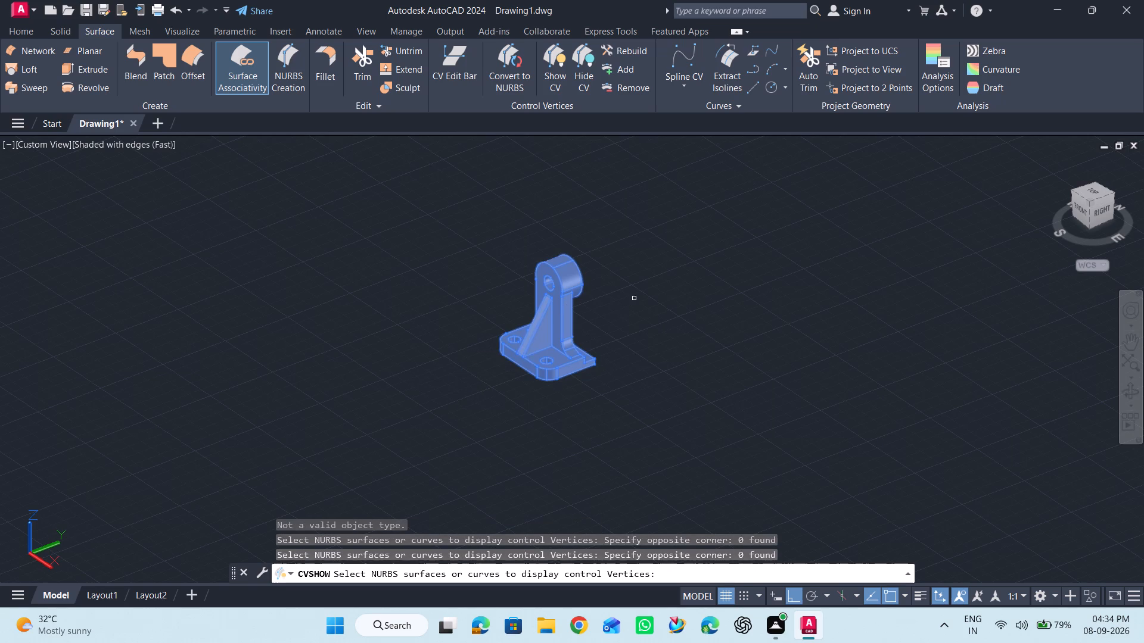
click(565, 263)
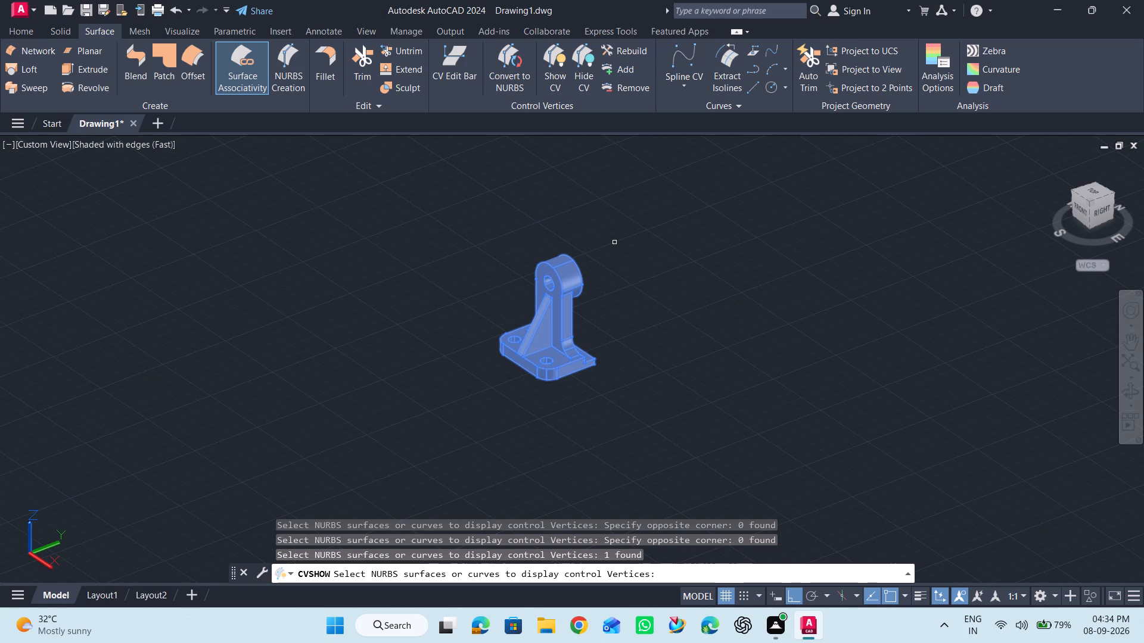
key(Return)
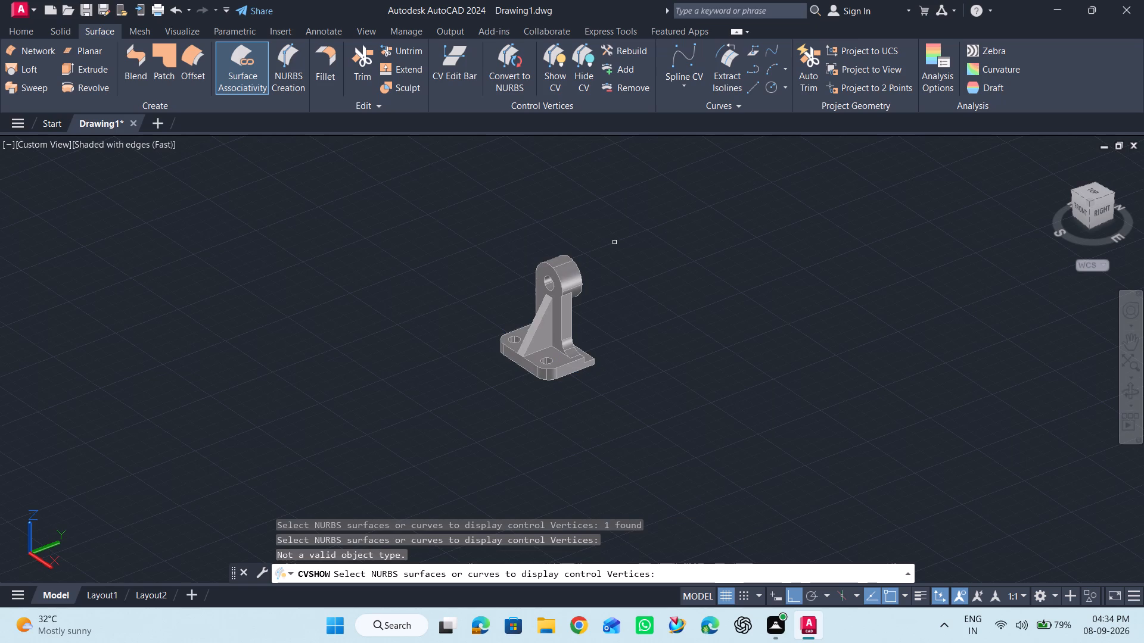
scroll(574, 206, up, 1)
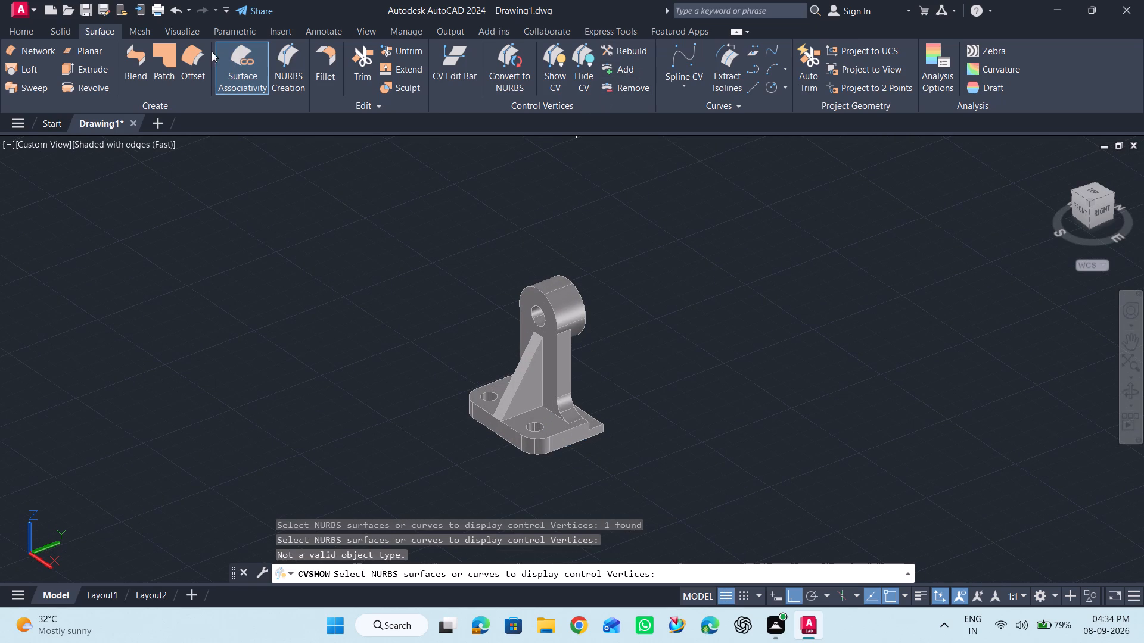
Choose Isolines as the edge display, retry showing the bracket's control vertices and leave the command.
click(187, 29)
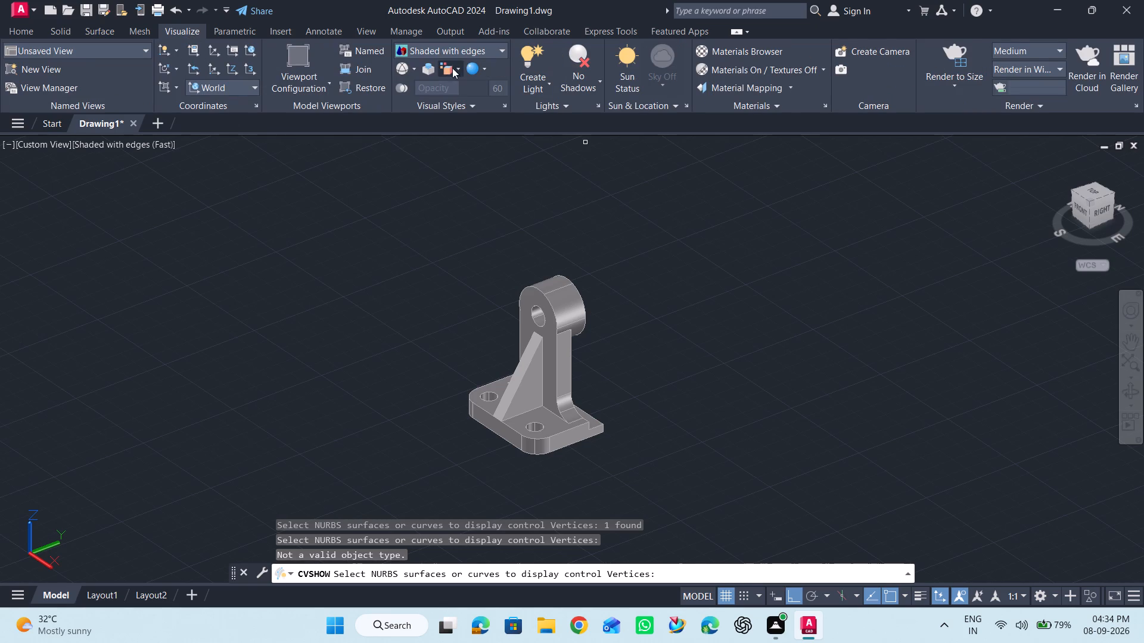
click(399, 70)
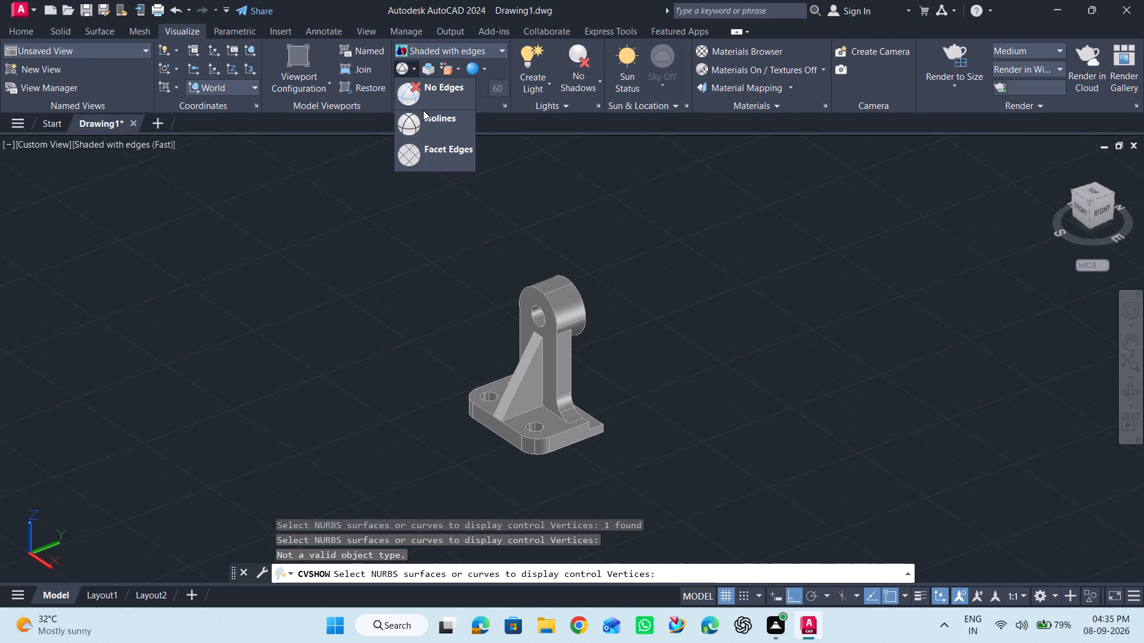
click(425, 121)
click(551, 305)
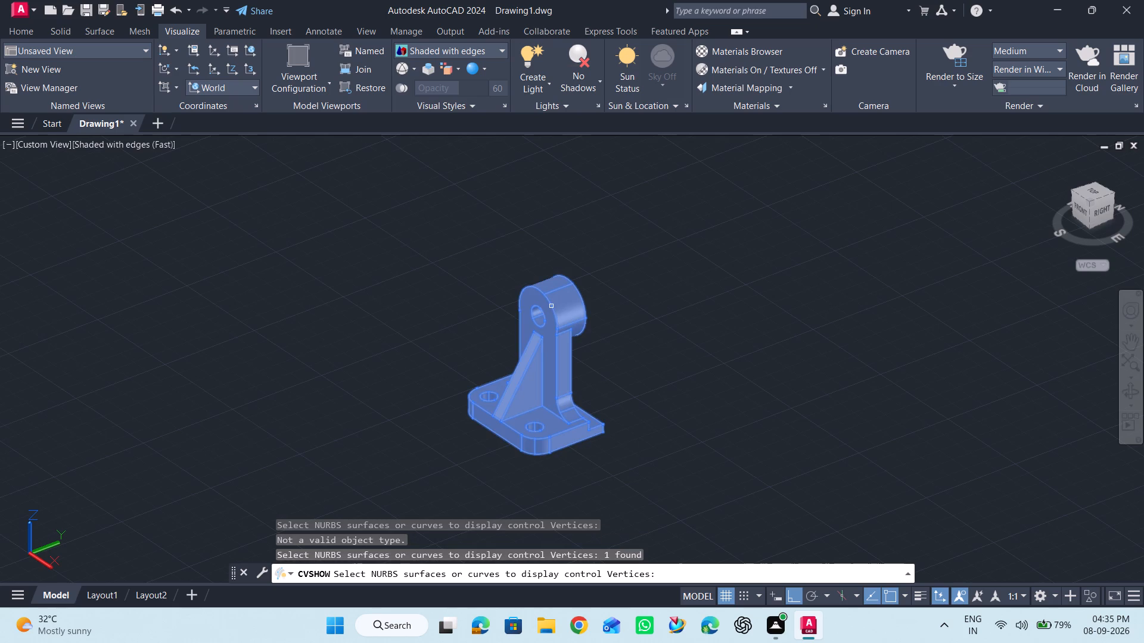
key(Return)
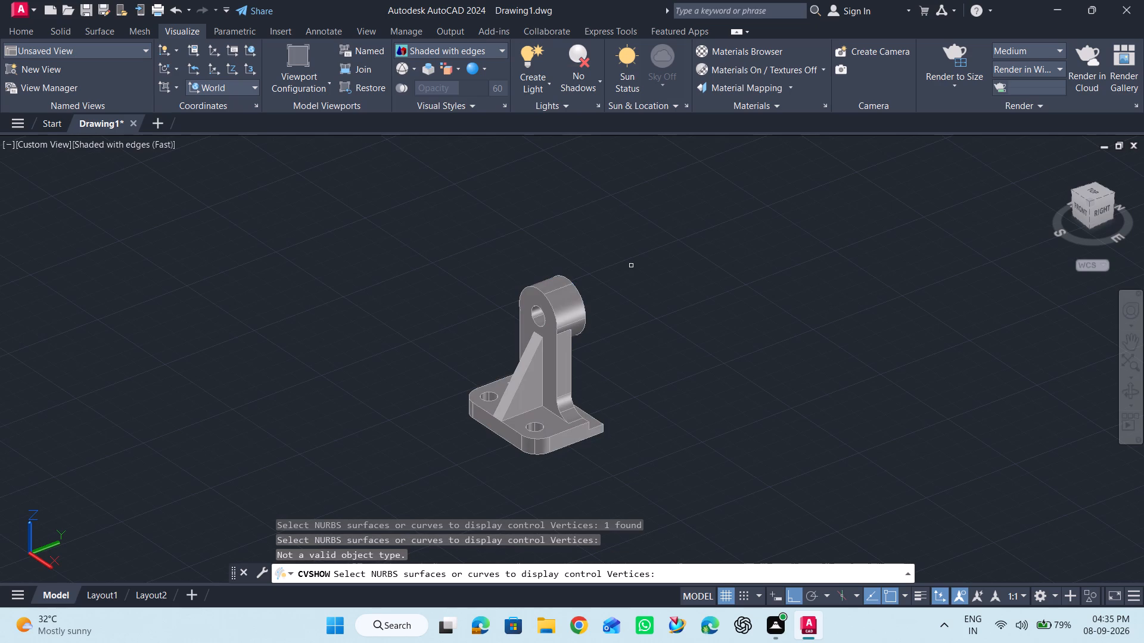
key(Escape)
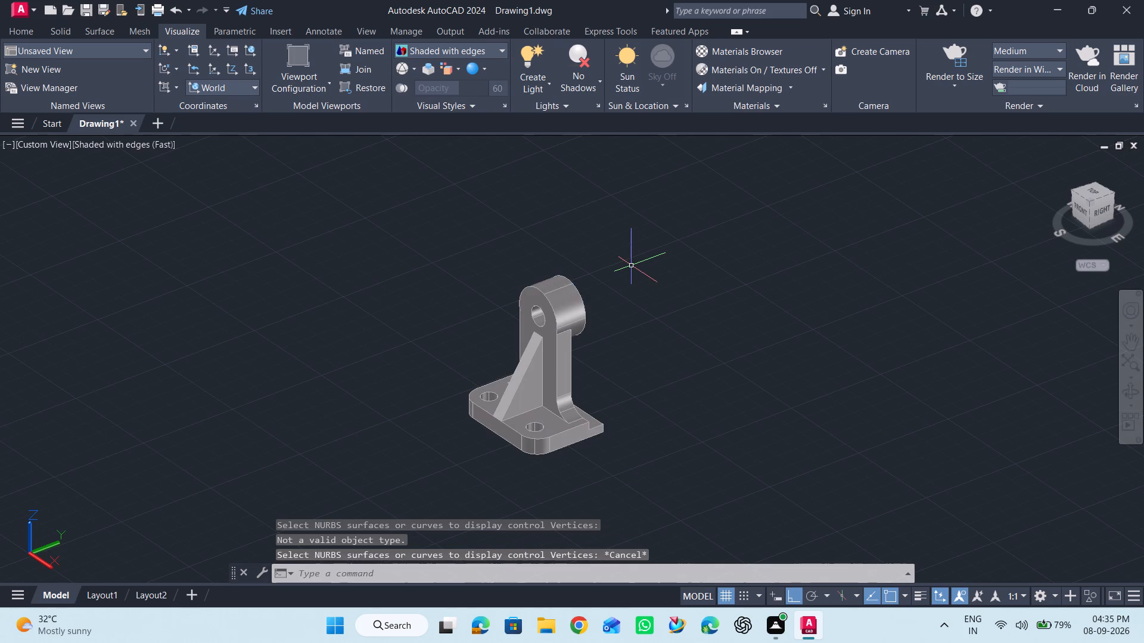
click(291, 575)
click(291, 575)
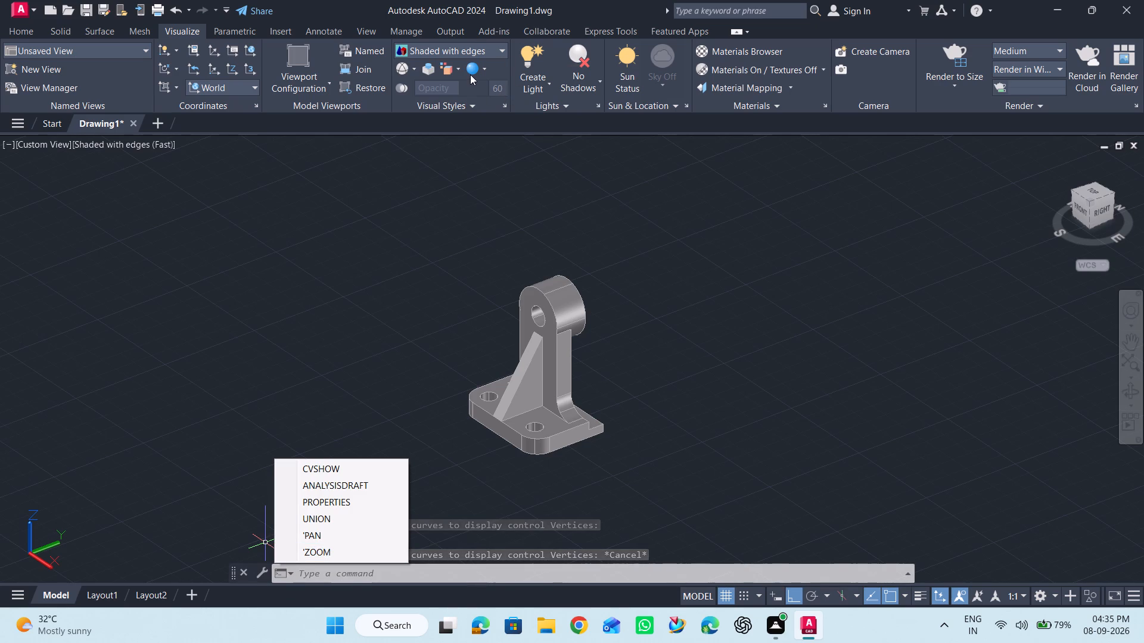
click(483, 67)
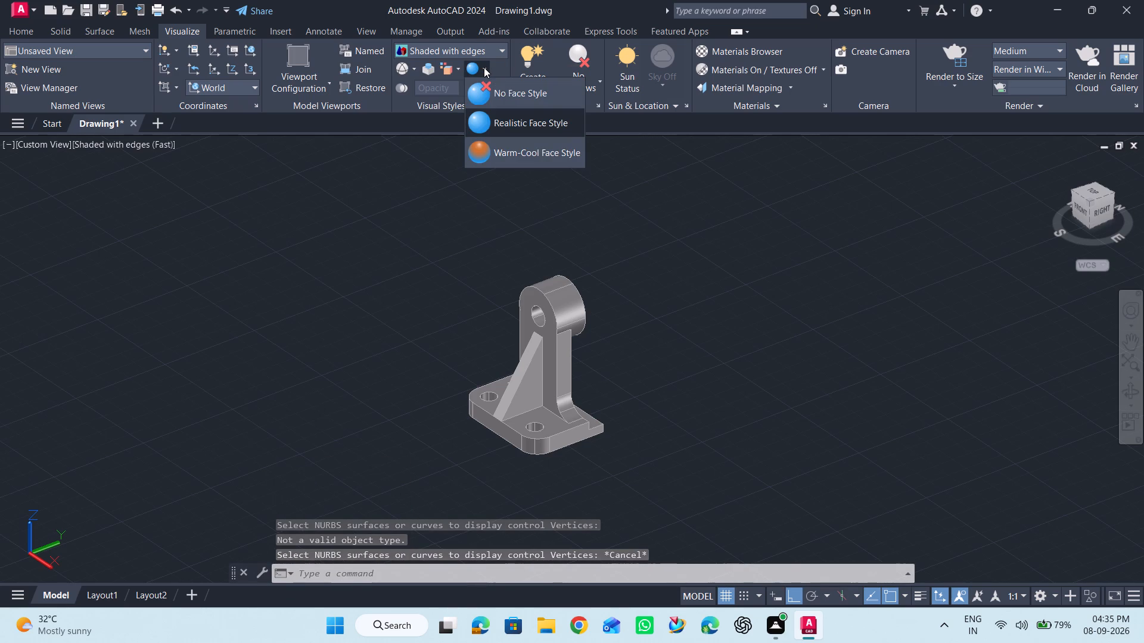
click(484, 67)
Create a spotlight above the bracket, keeping default lighting on, aimed straight down at a target about 21 units below, with default light options.
click(529, 82)
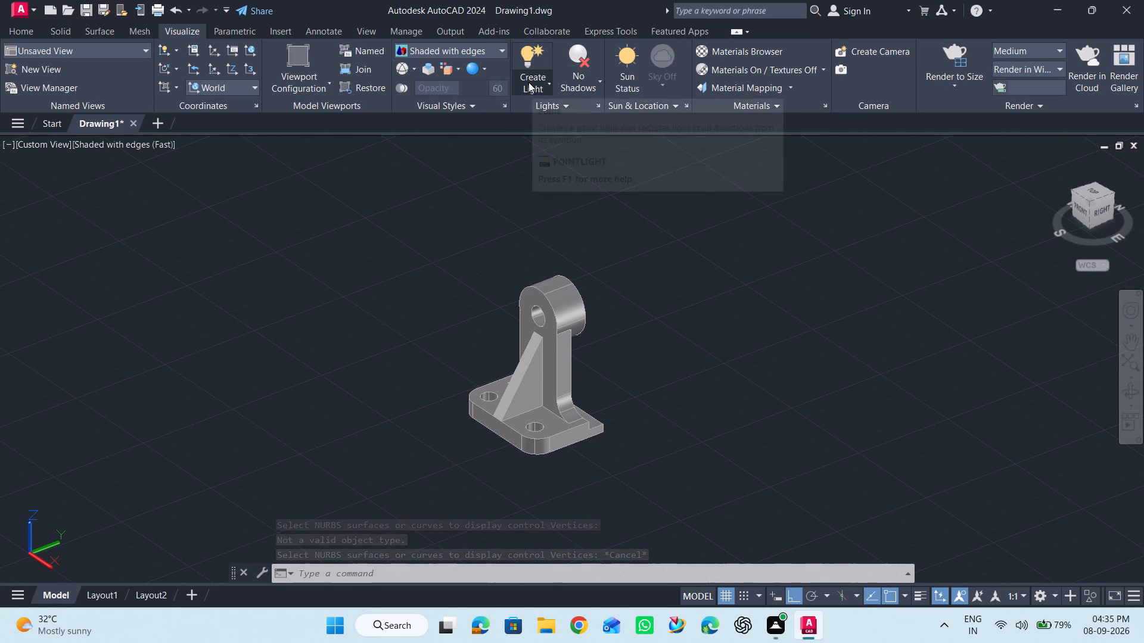
click(536, 135)
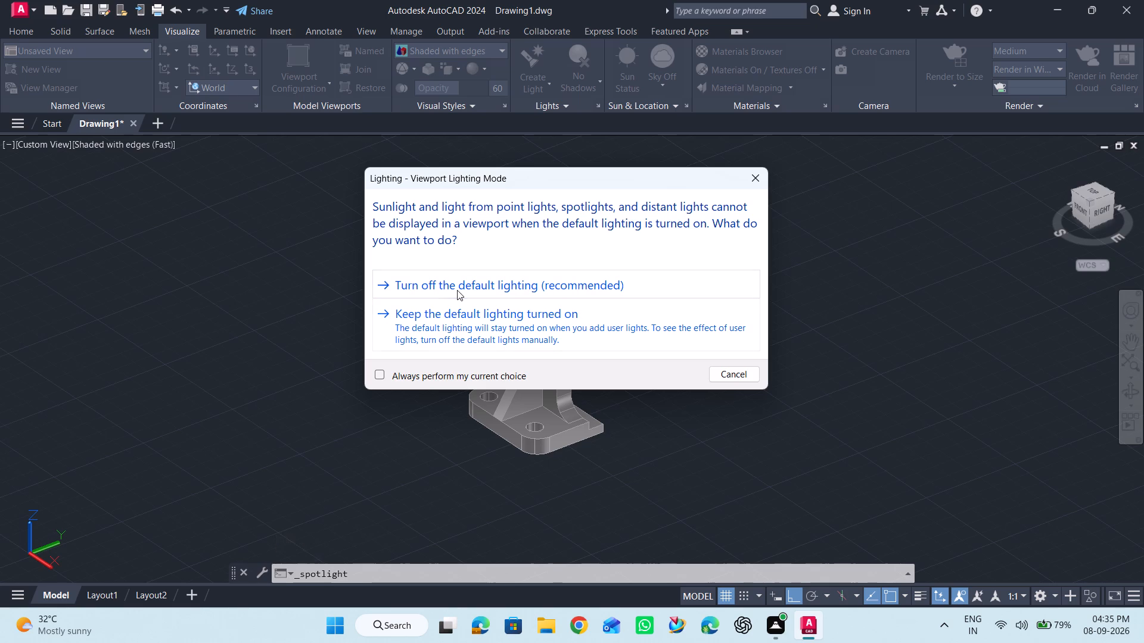
click(462, 321)
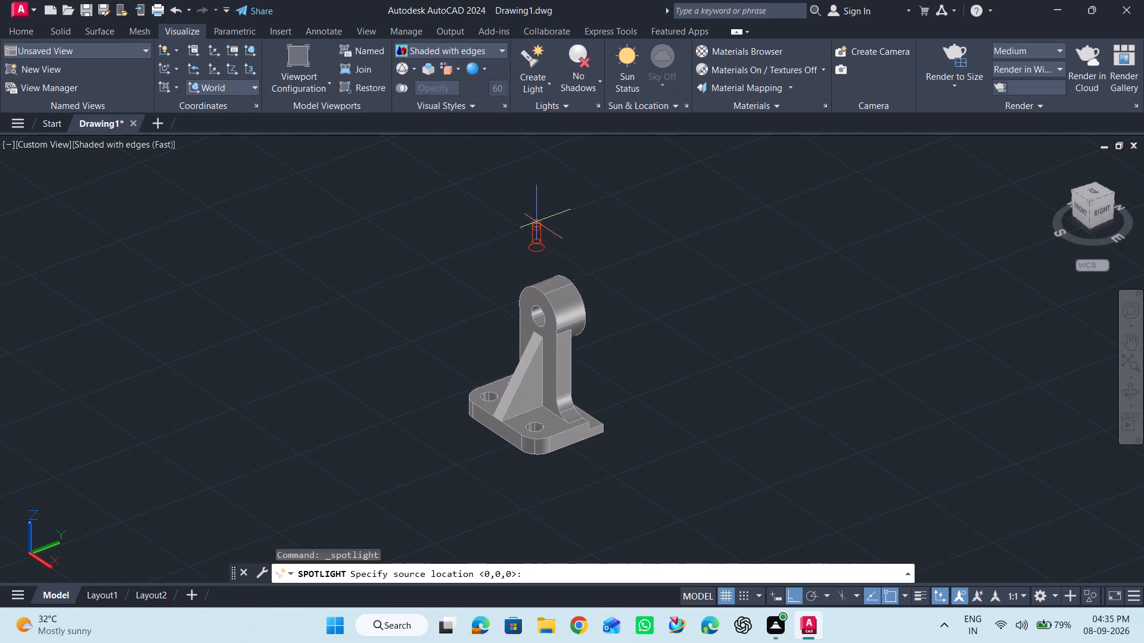
click(546, 186)
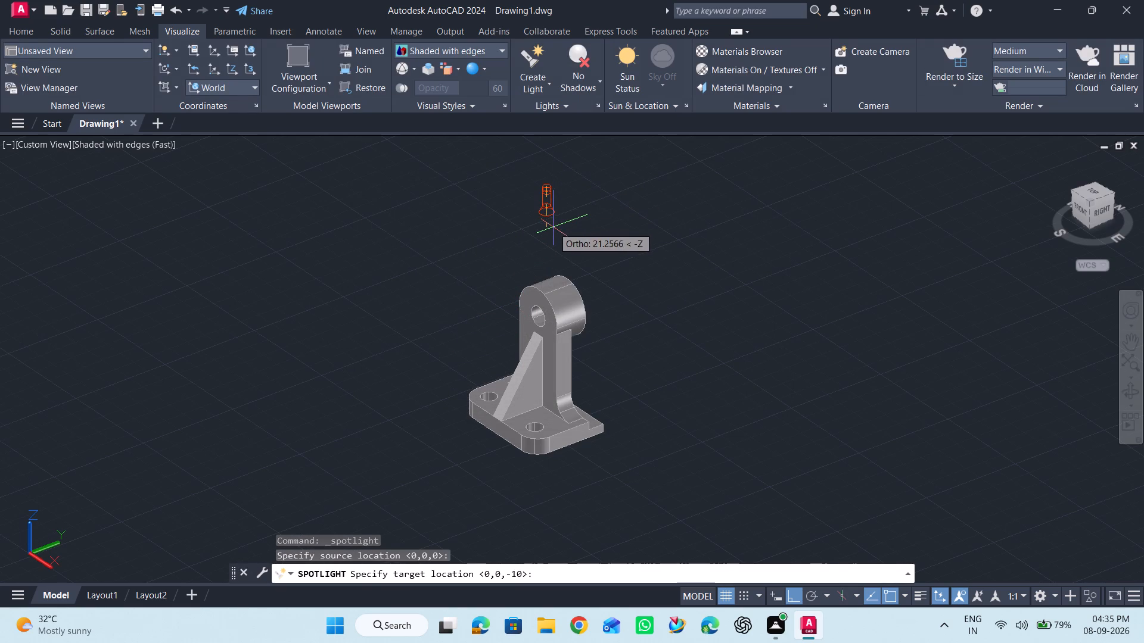
click(553, 227)
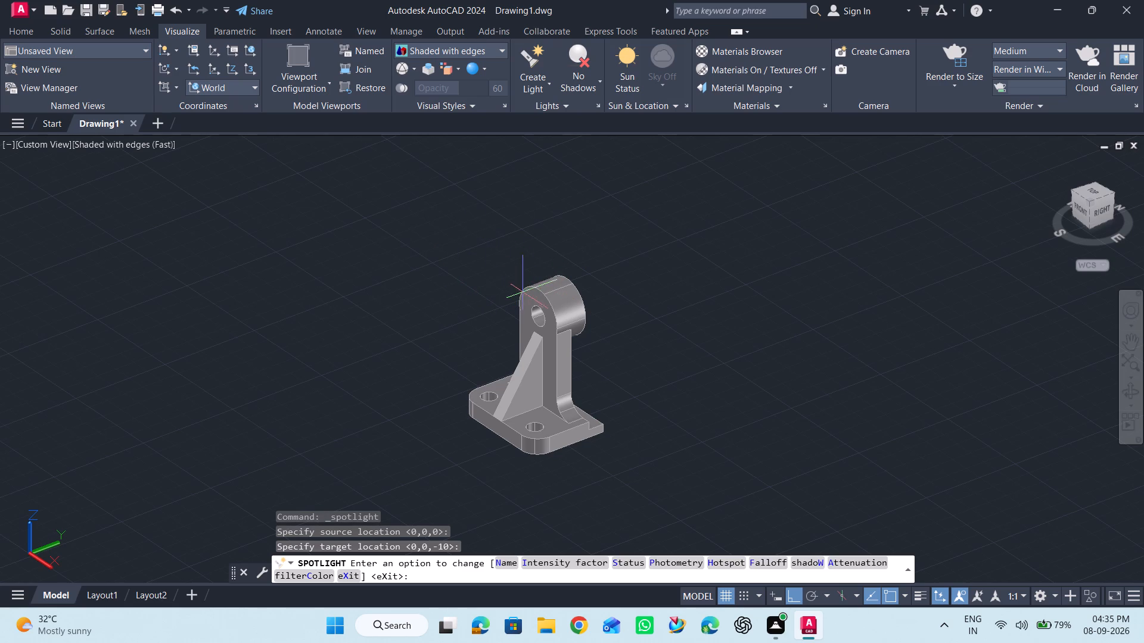
click(559, 244)
click(523, 230)
key(Return)
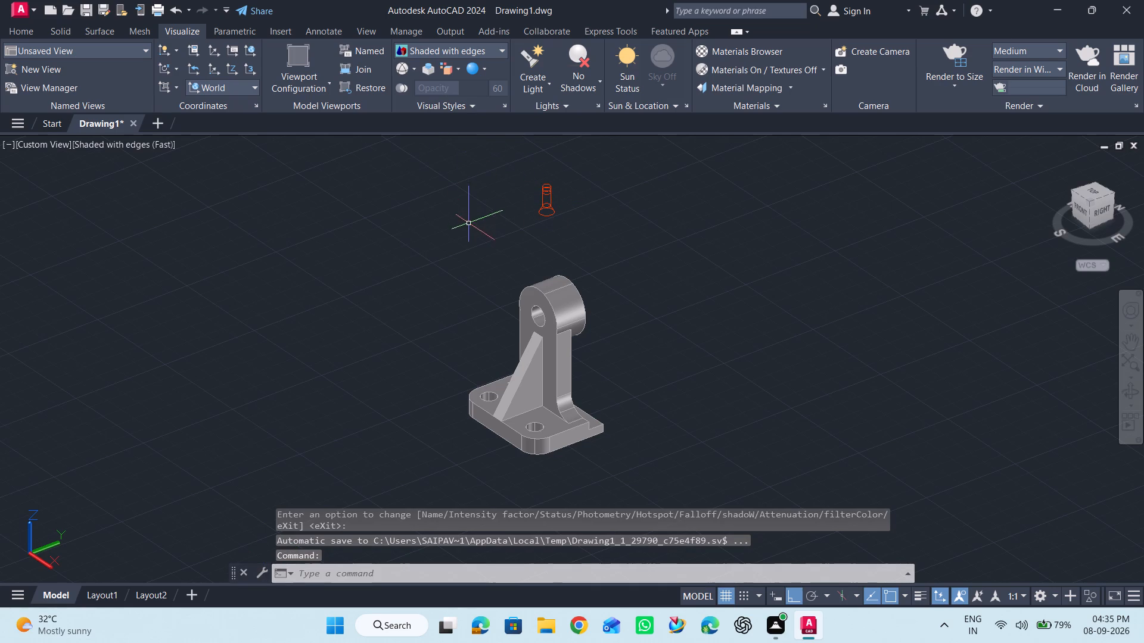
Try Ground Shadows for the viewport display and settle on Full Shadows.
click(571, 80)
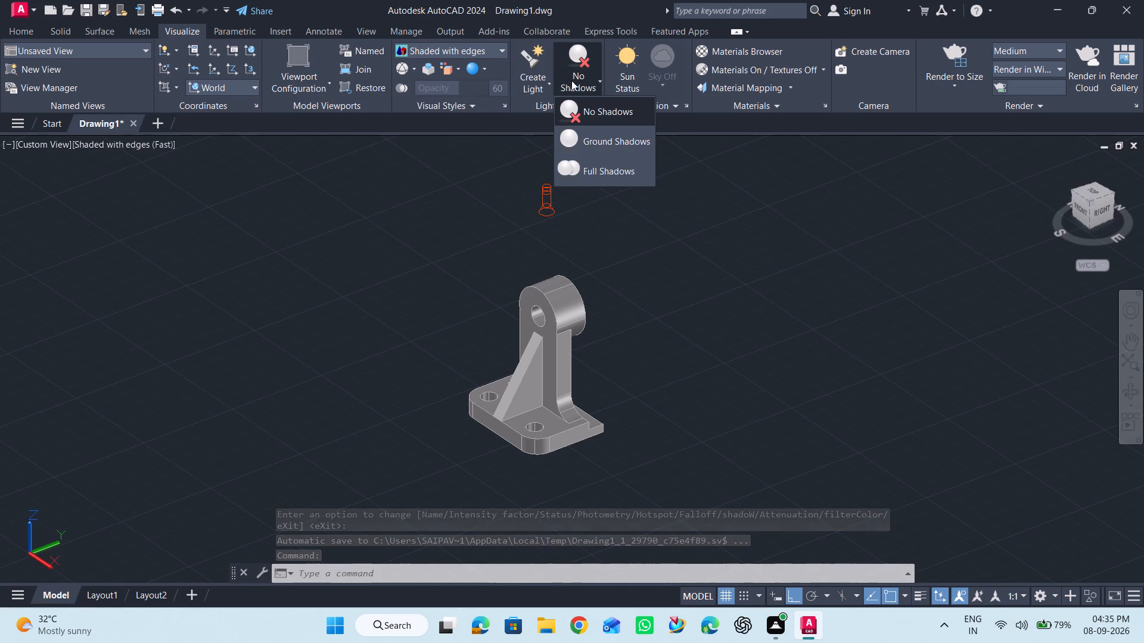
click(584, 137)
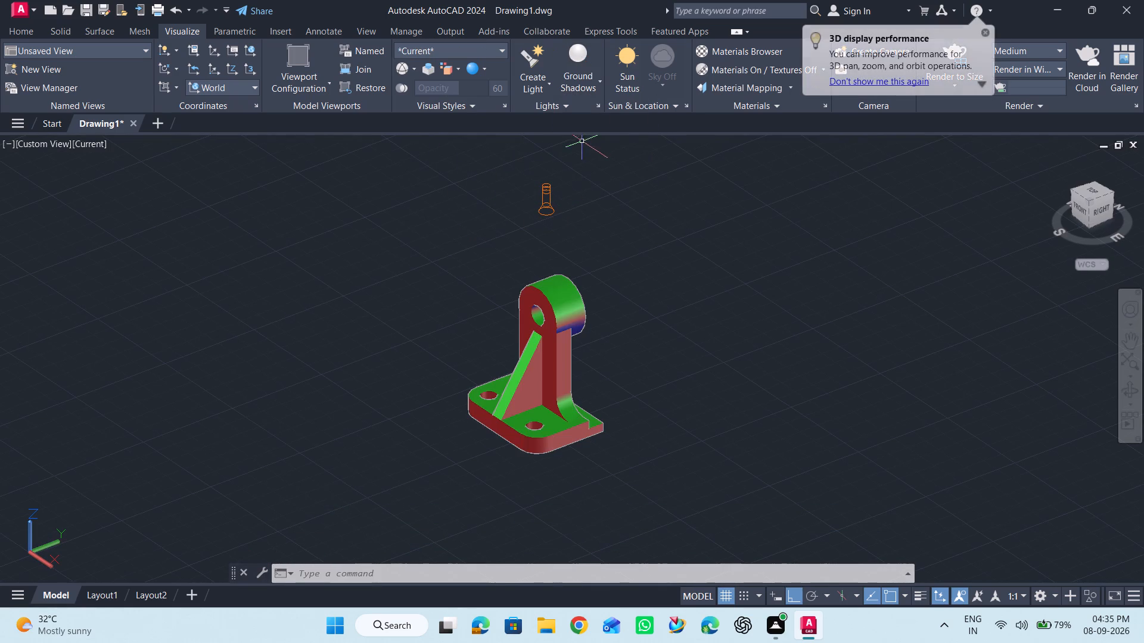
click(574, 89)
click(592, 164)
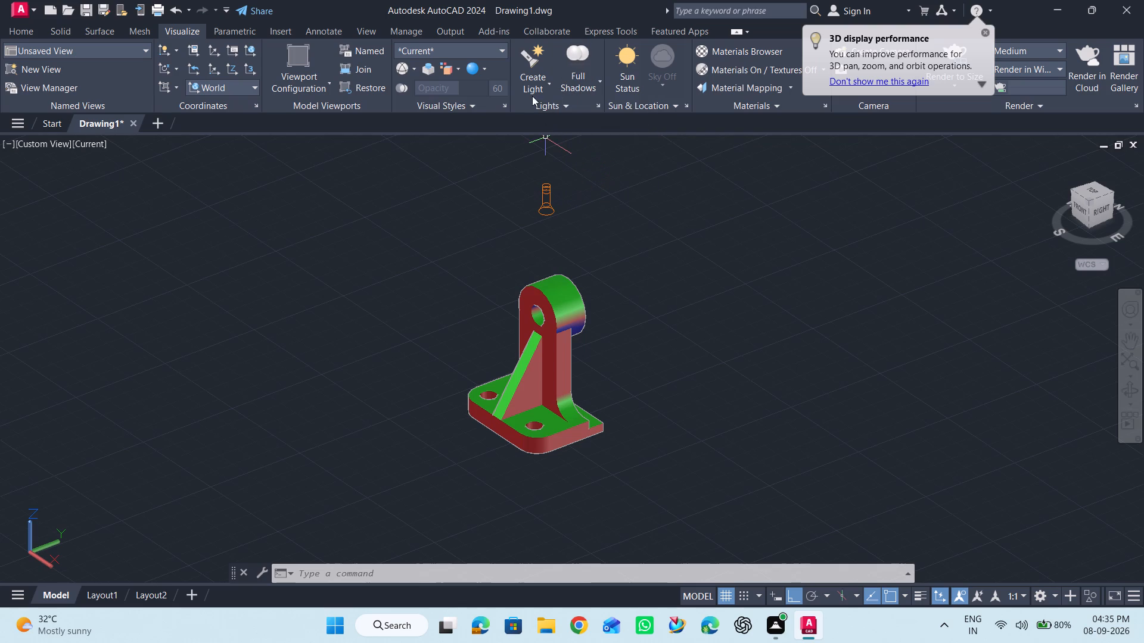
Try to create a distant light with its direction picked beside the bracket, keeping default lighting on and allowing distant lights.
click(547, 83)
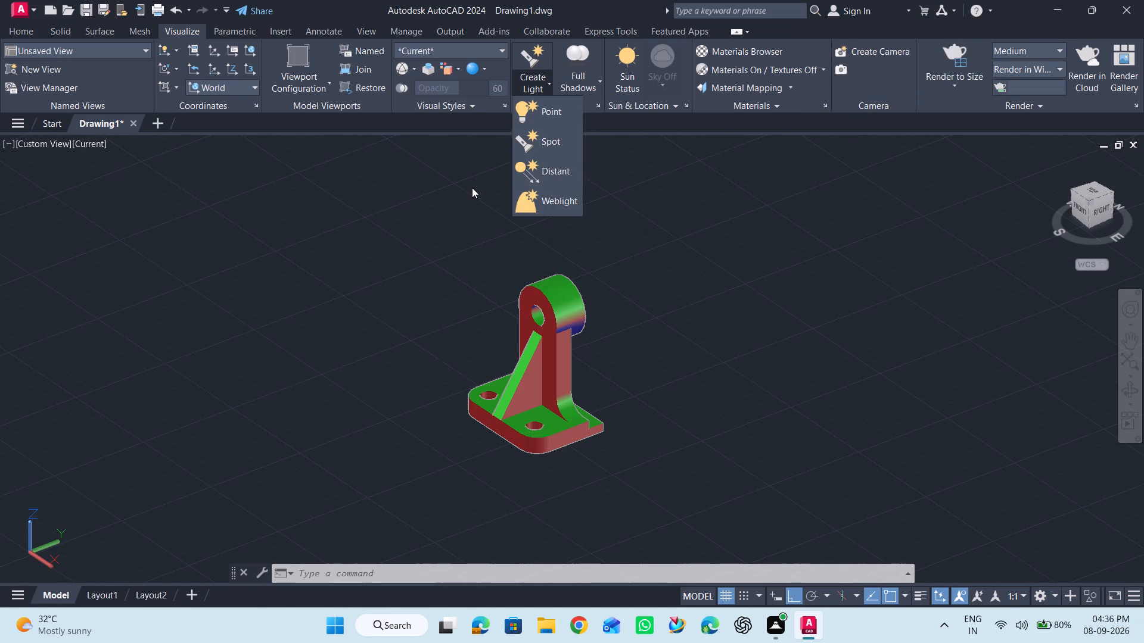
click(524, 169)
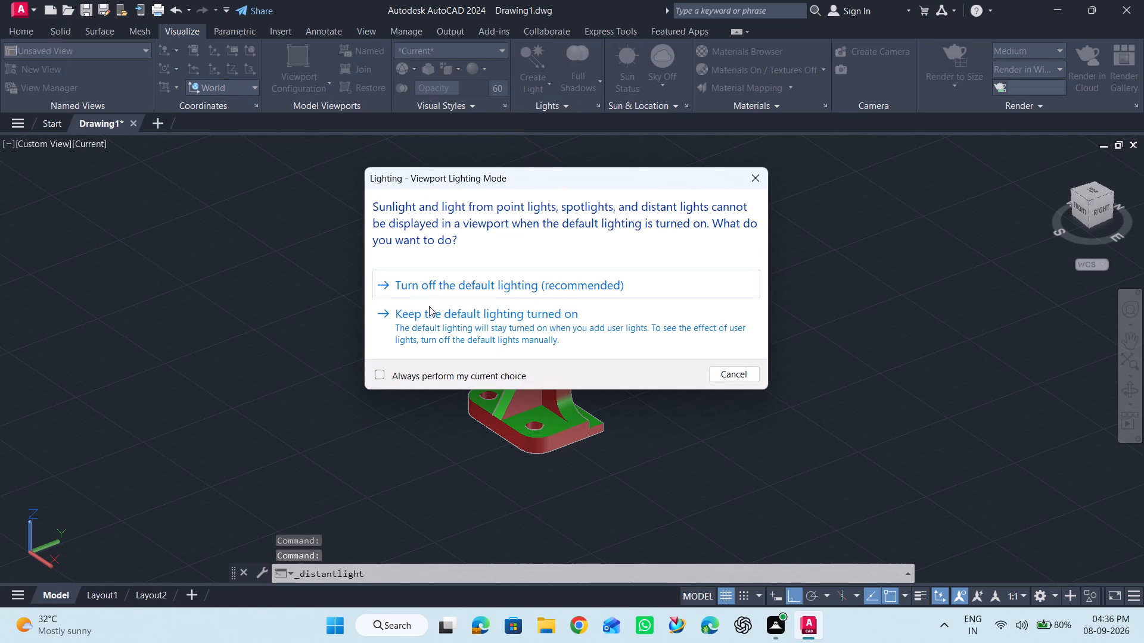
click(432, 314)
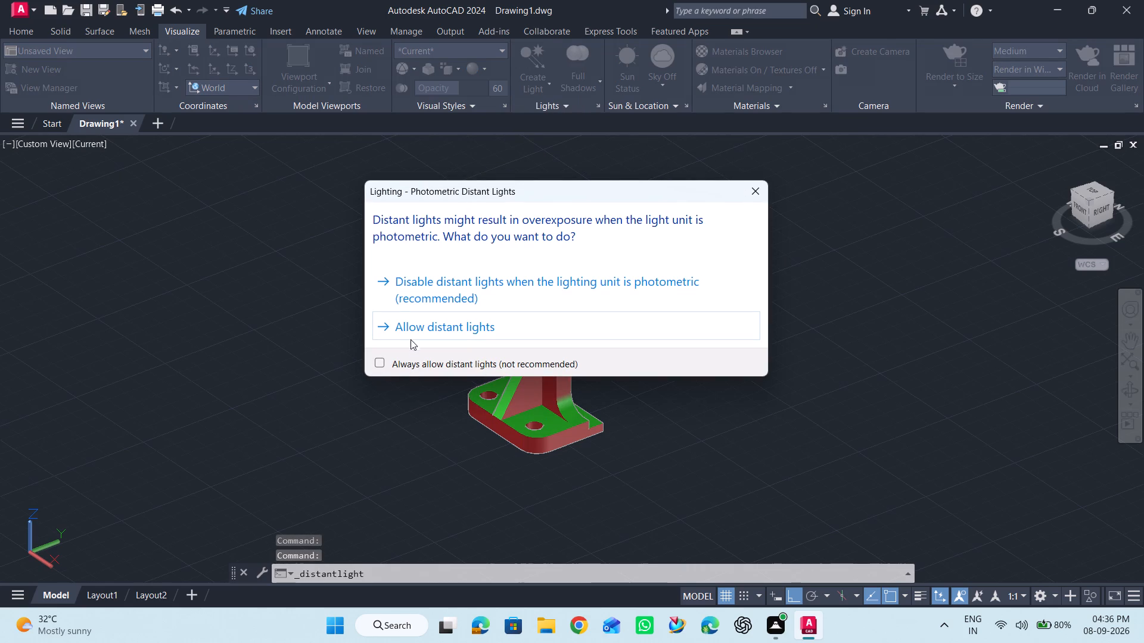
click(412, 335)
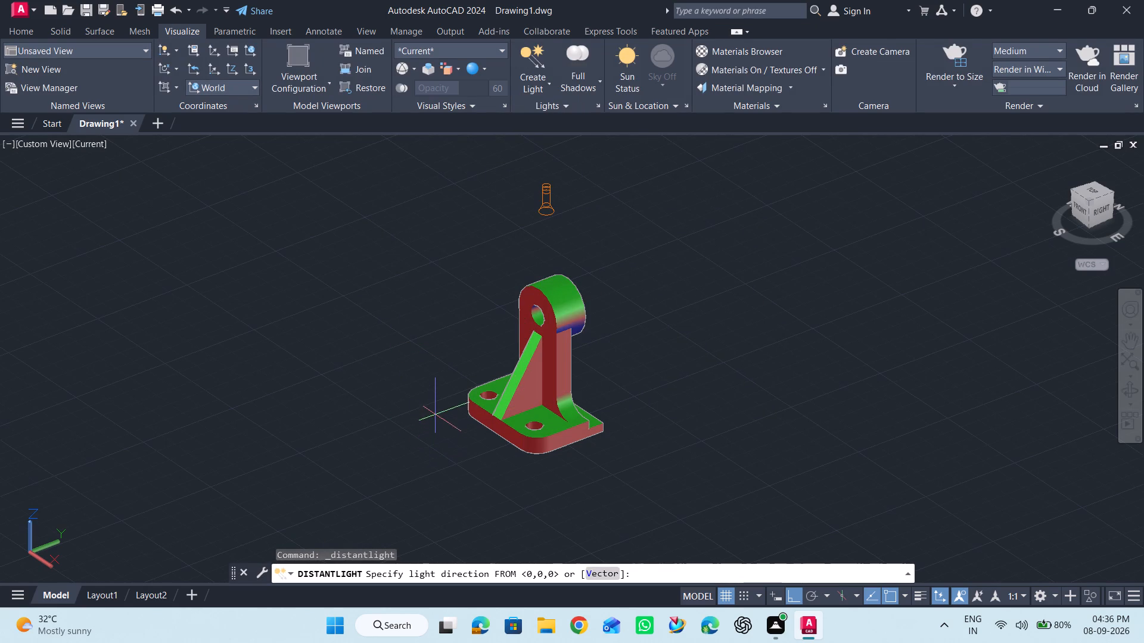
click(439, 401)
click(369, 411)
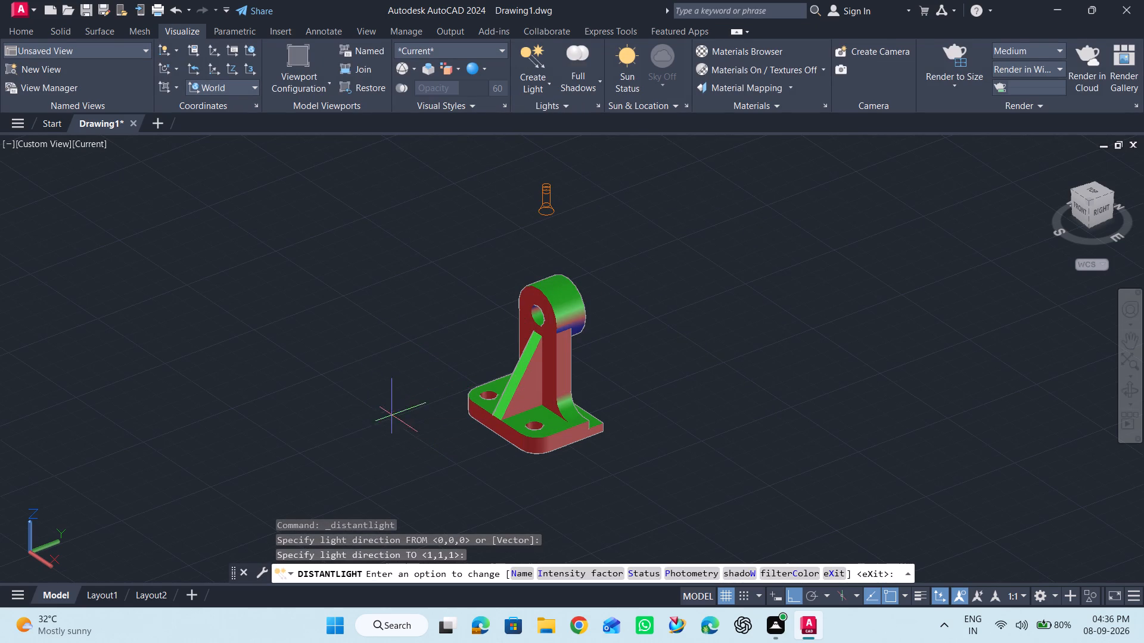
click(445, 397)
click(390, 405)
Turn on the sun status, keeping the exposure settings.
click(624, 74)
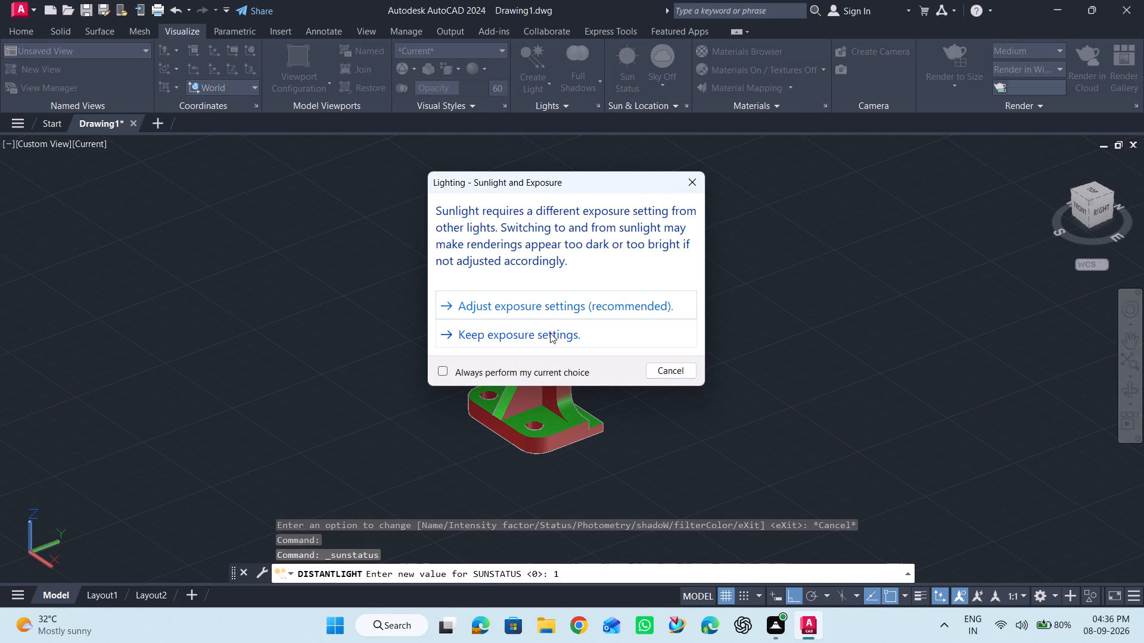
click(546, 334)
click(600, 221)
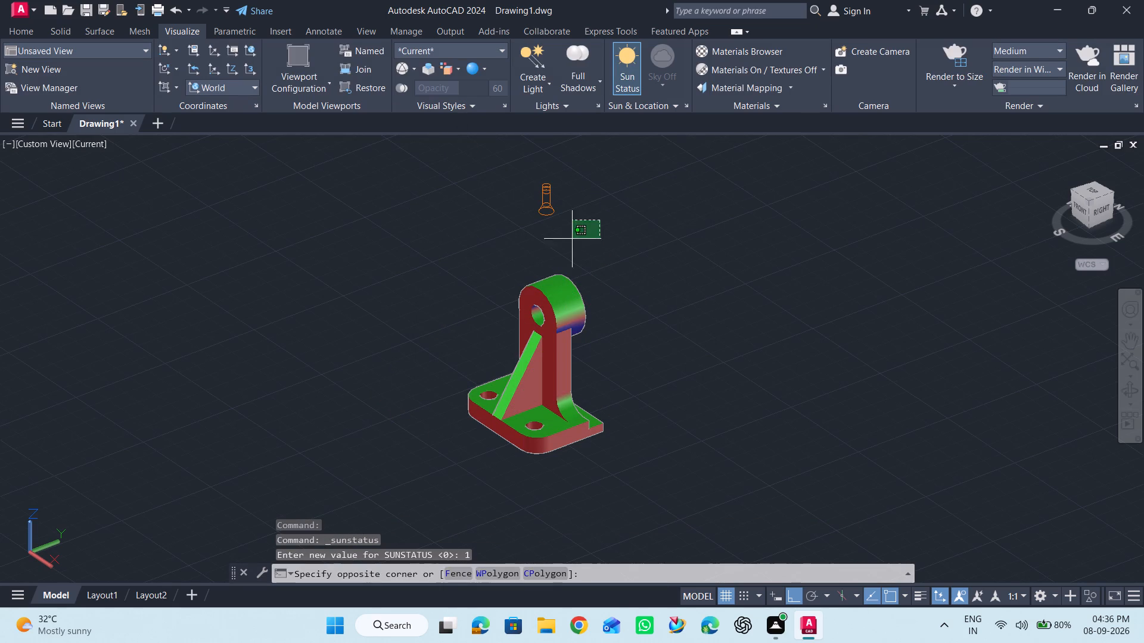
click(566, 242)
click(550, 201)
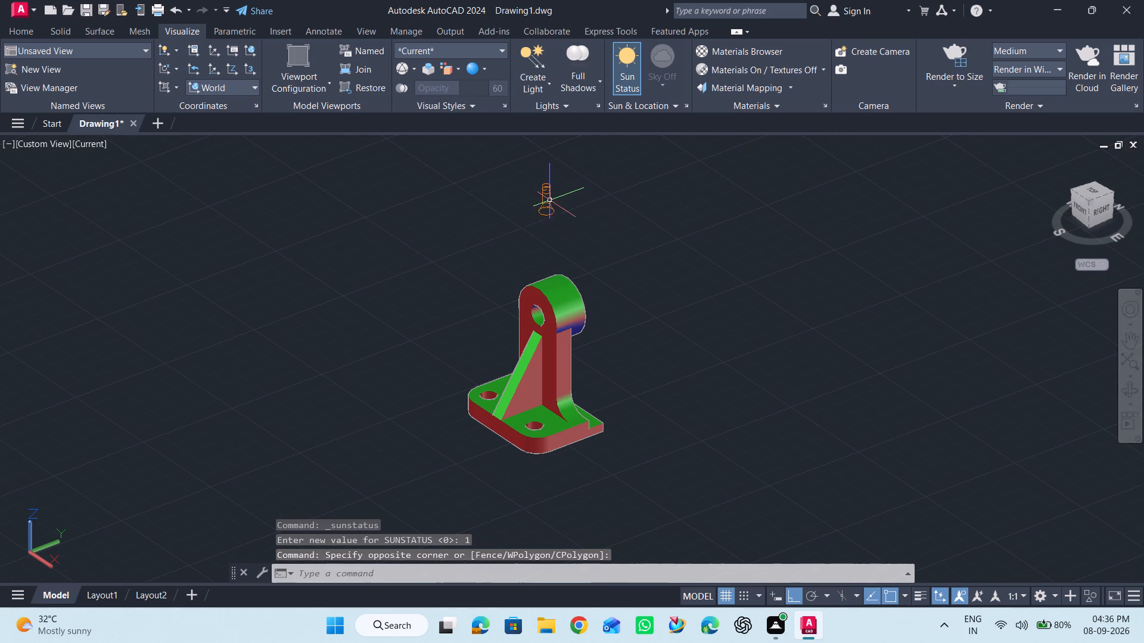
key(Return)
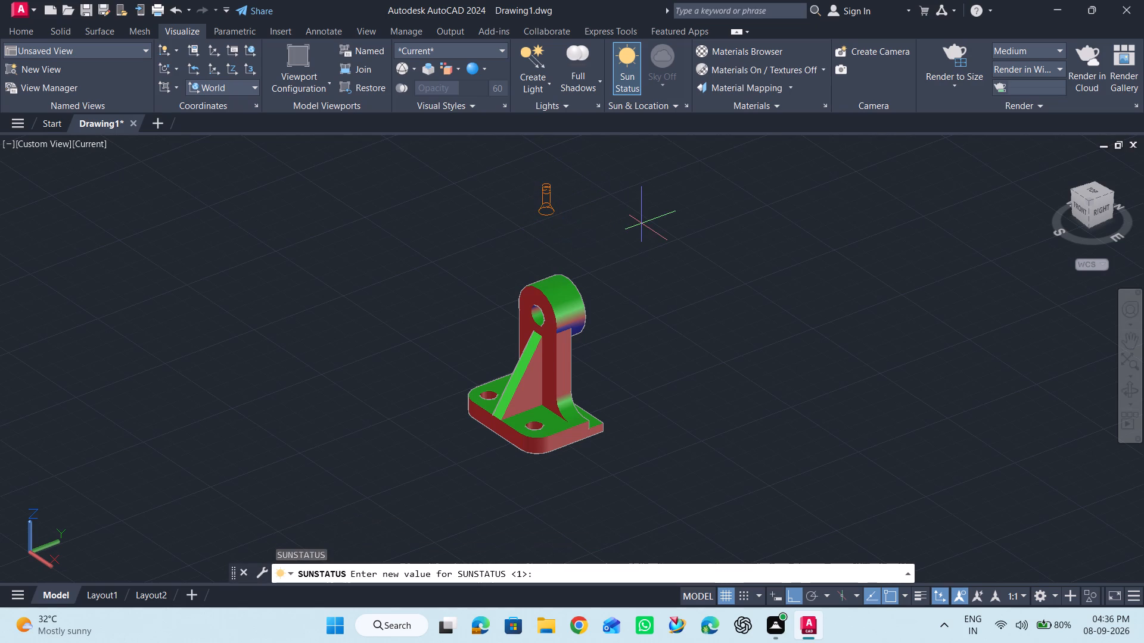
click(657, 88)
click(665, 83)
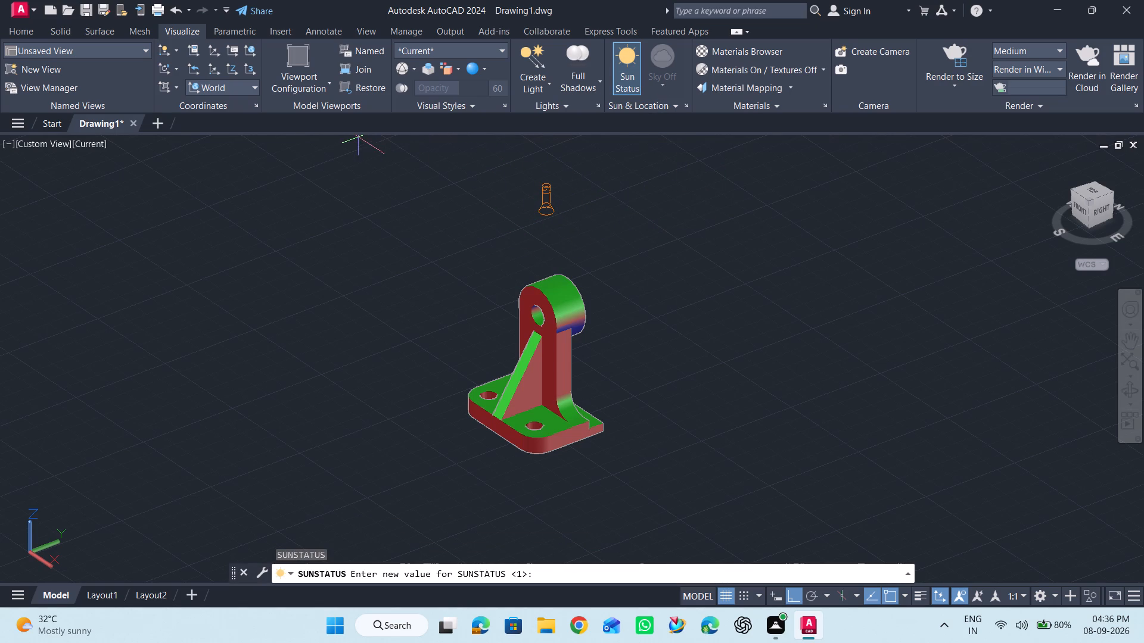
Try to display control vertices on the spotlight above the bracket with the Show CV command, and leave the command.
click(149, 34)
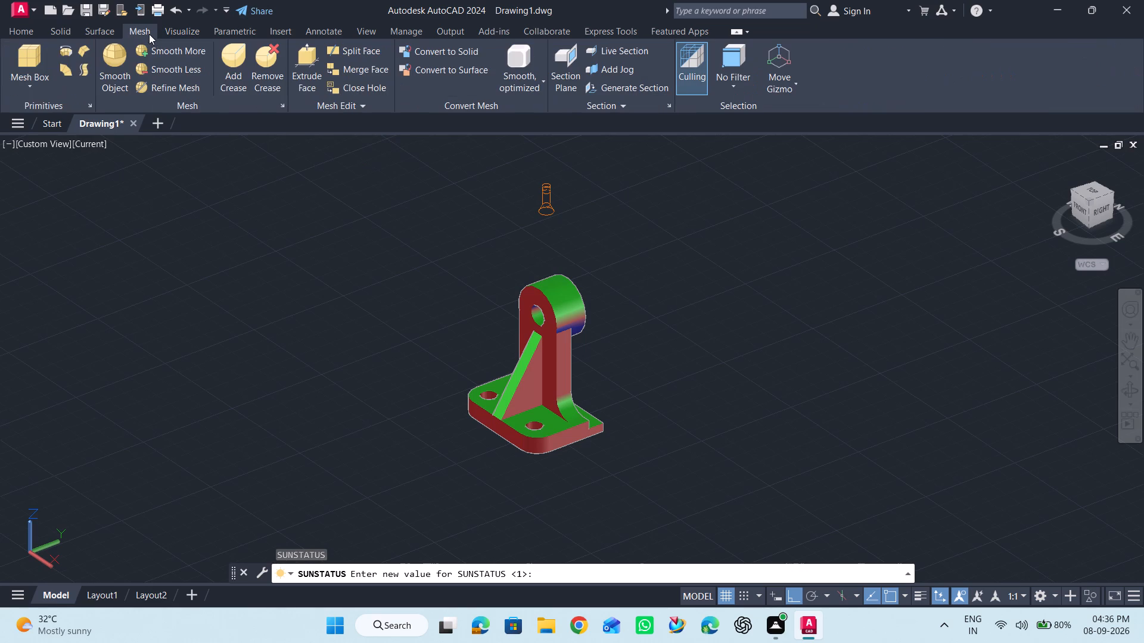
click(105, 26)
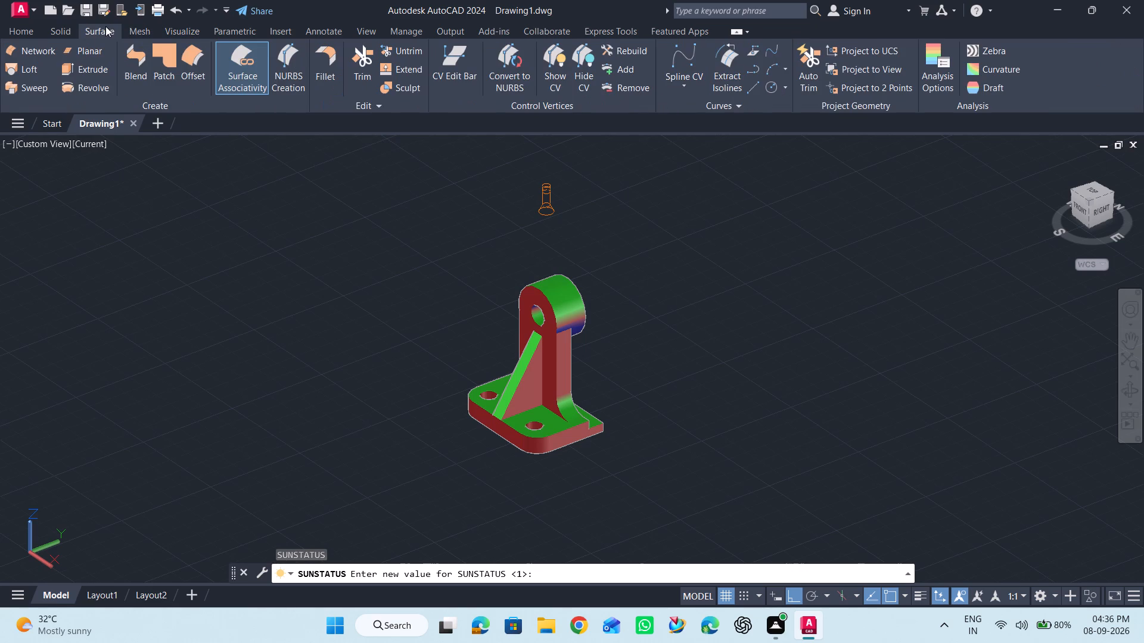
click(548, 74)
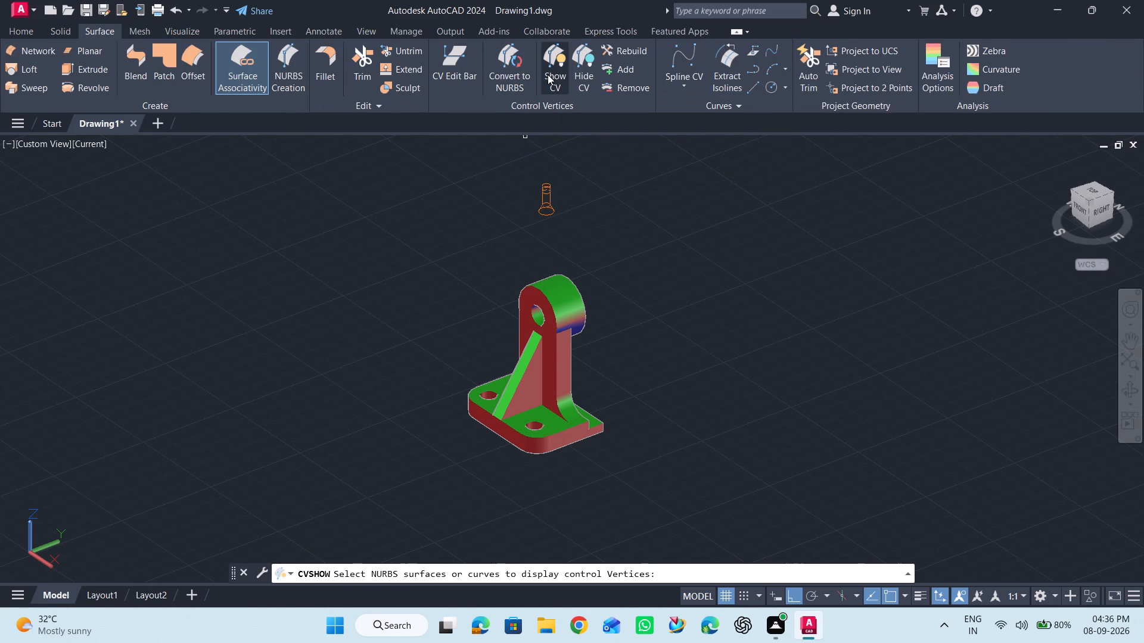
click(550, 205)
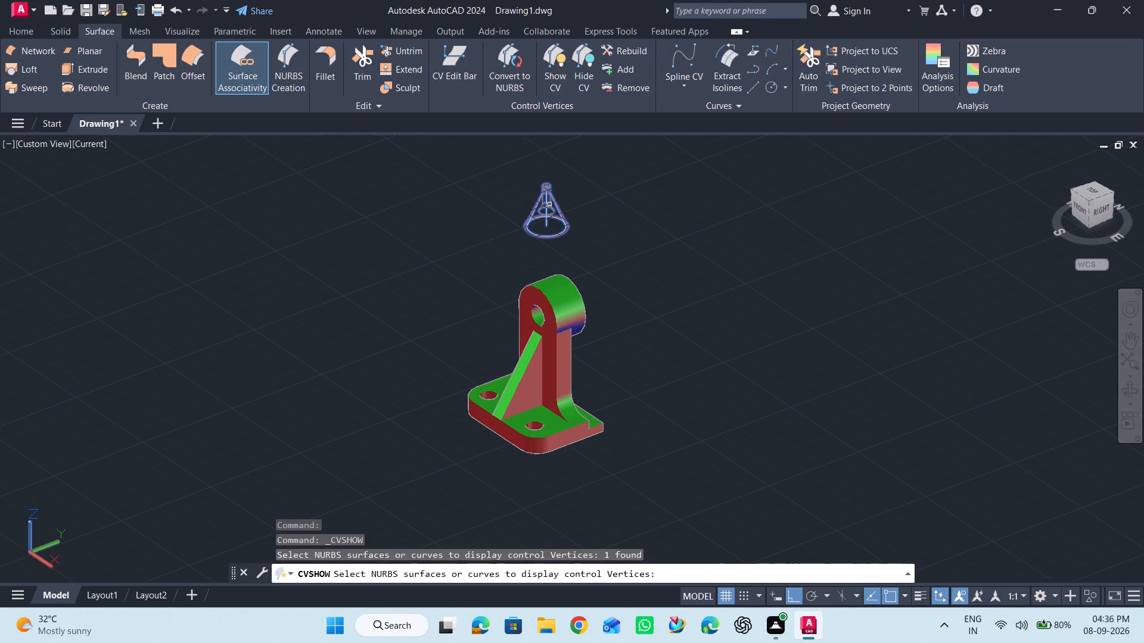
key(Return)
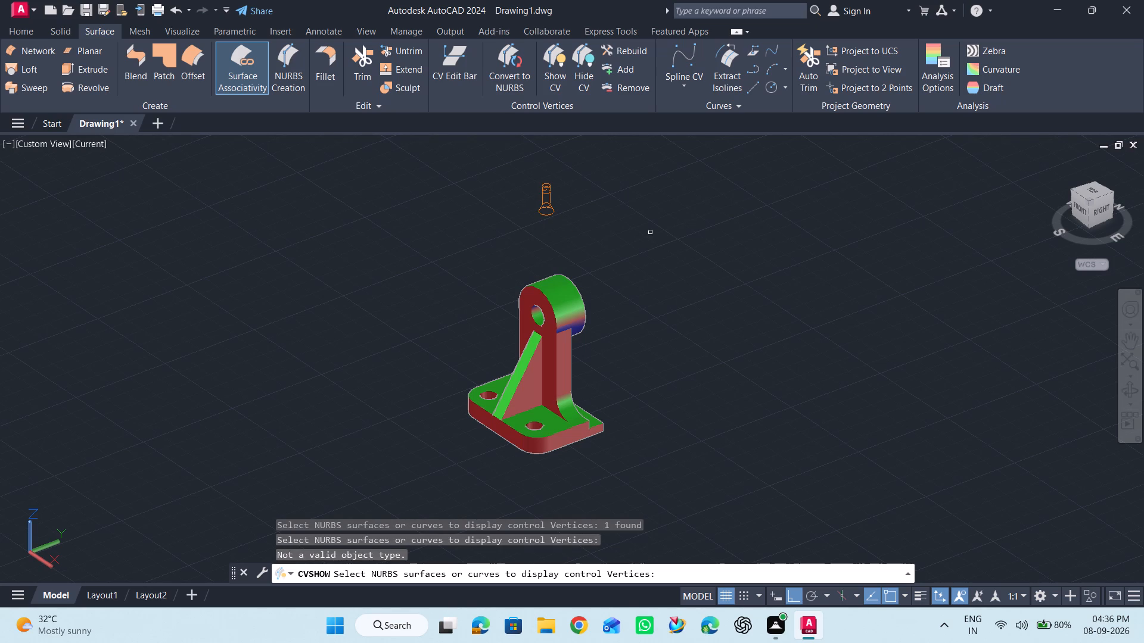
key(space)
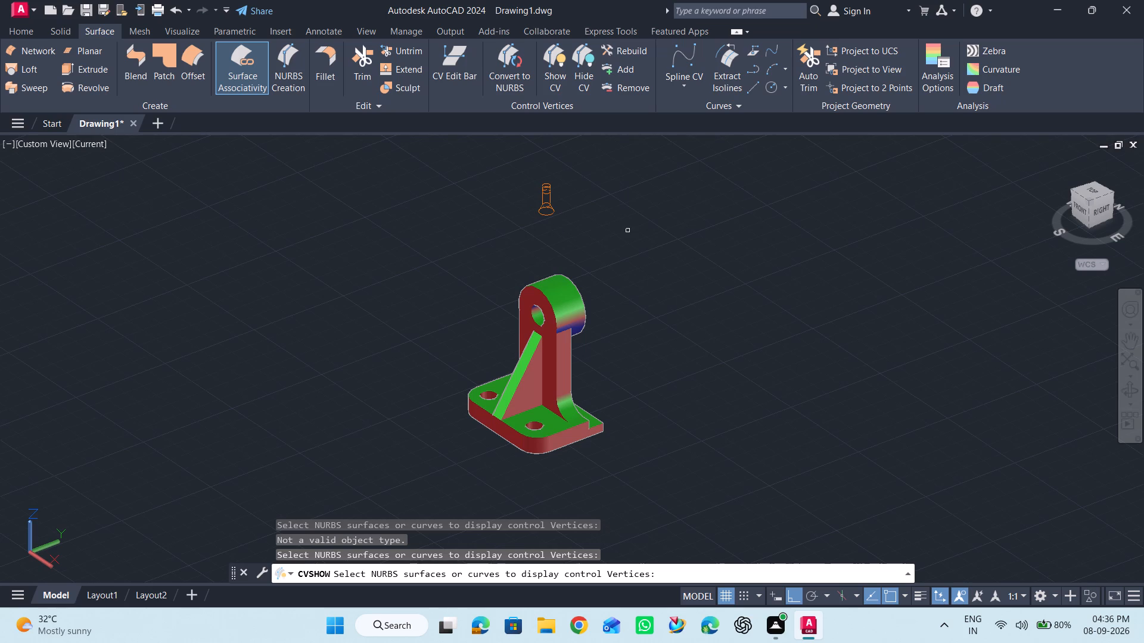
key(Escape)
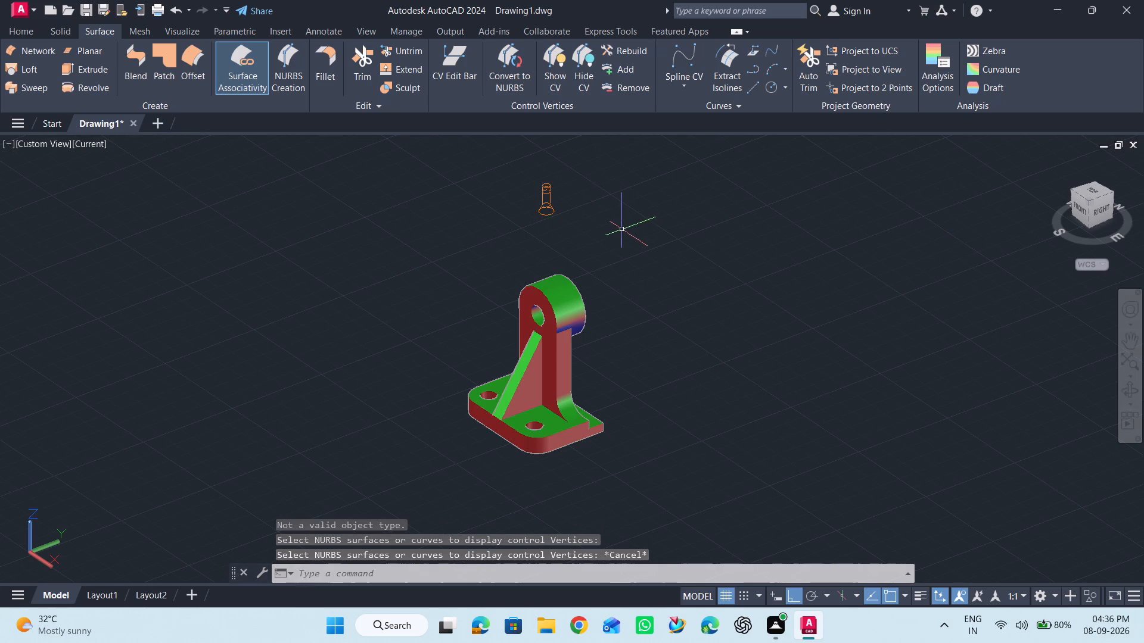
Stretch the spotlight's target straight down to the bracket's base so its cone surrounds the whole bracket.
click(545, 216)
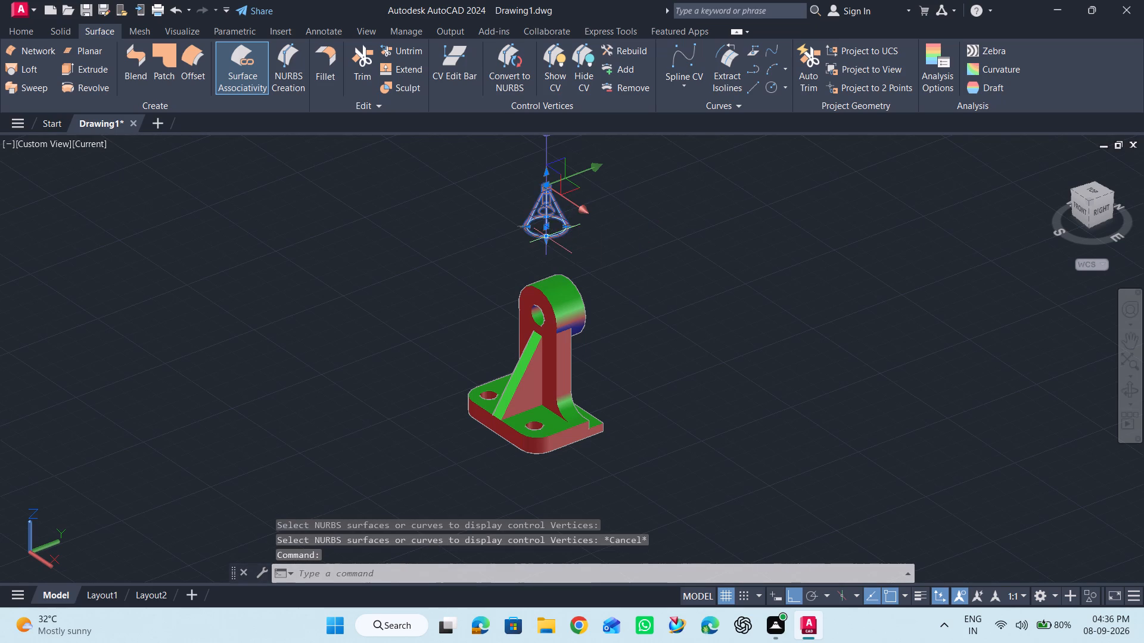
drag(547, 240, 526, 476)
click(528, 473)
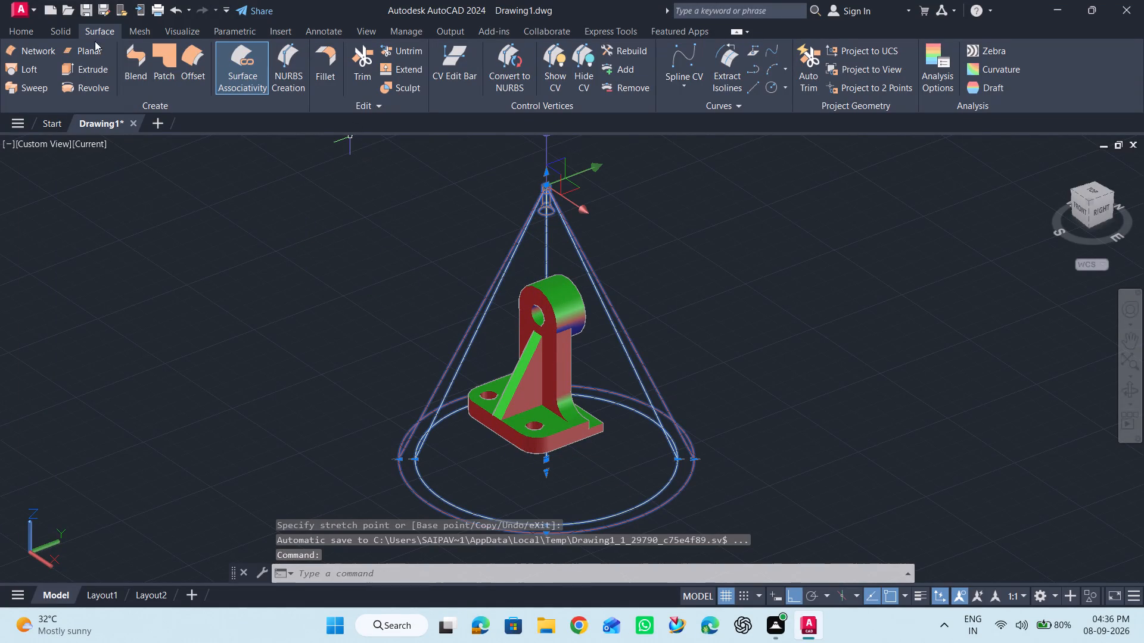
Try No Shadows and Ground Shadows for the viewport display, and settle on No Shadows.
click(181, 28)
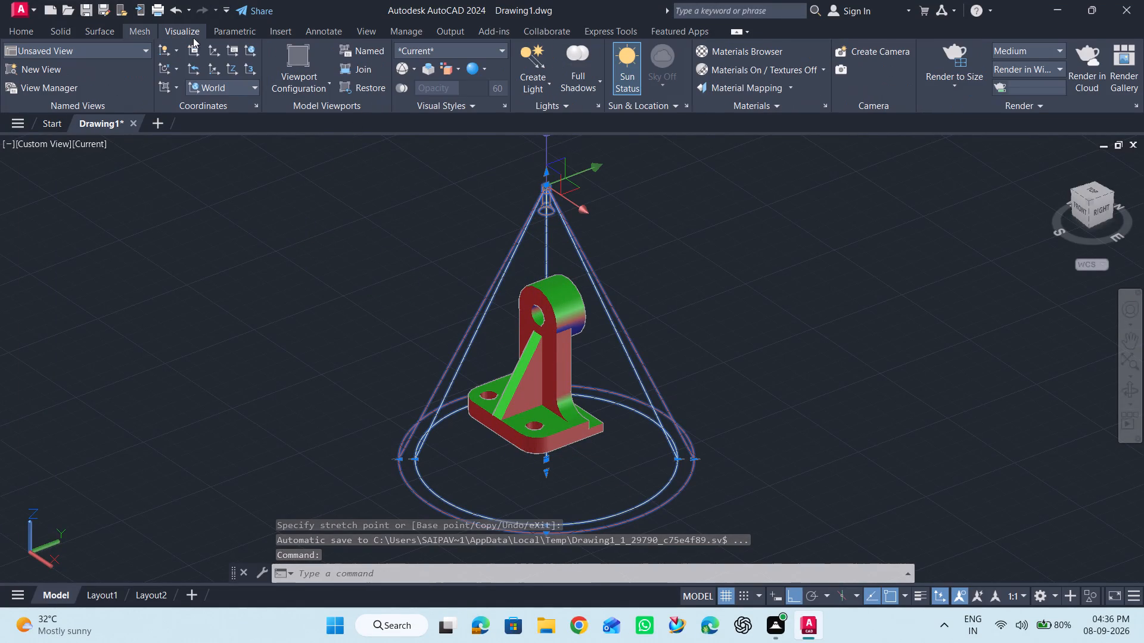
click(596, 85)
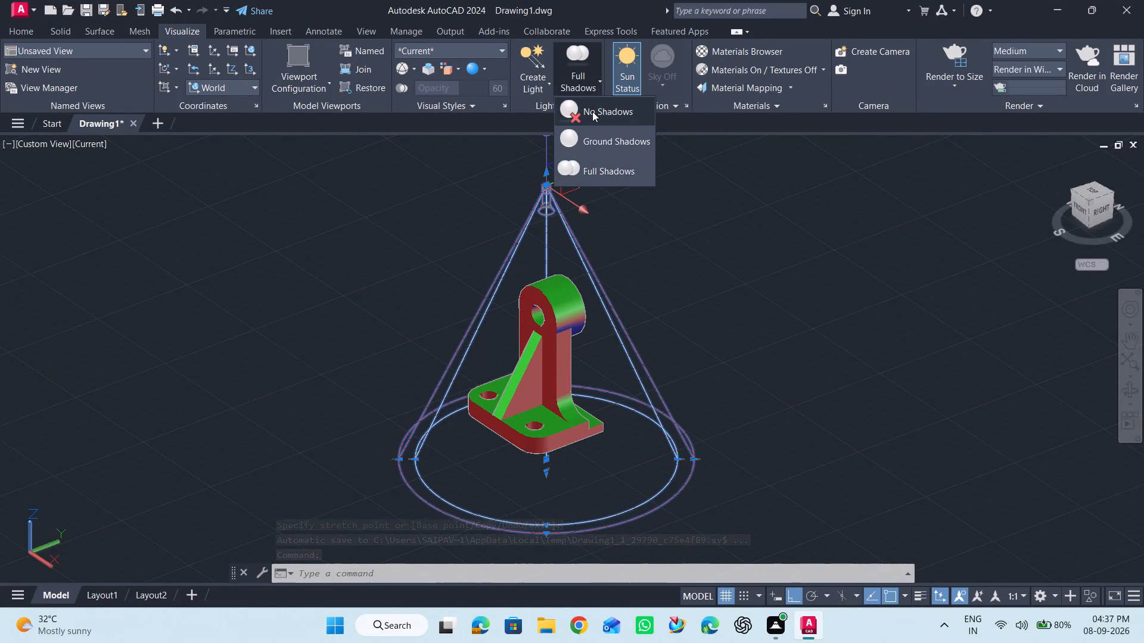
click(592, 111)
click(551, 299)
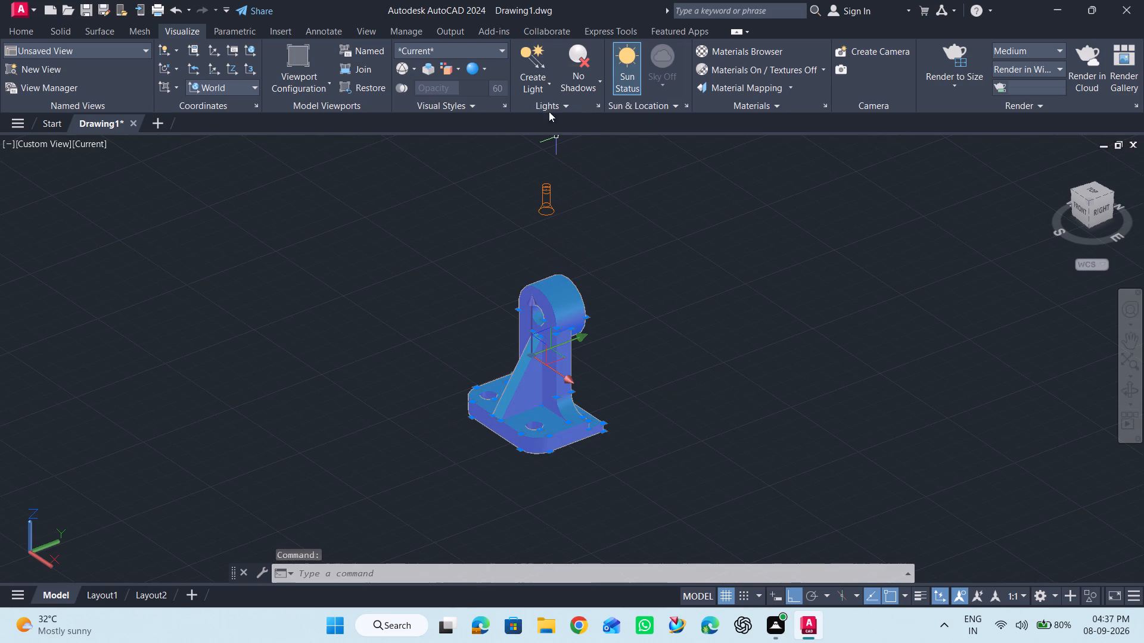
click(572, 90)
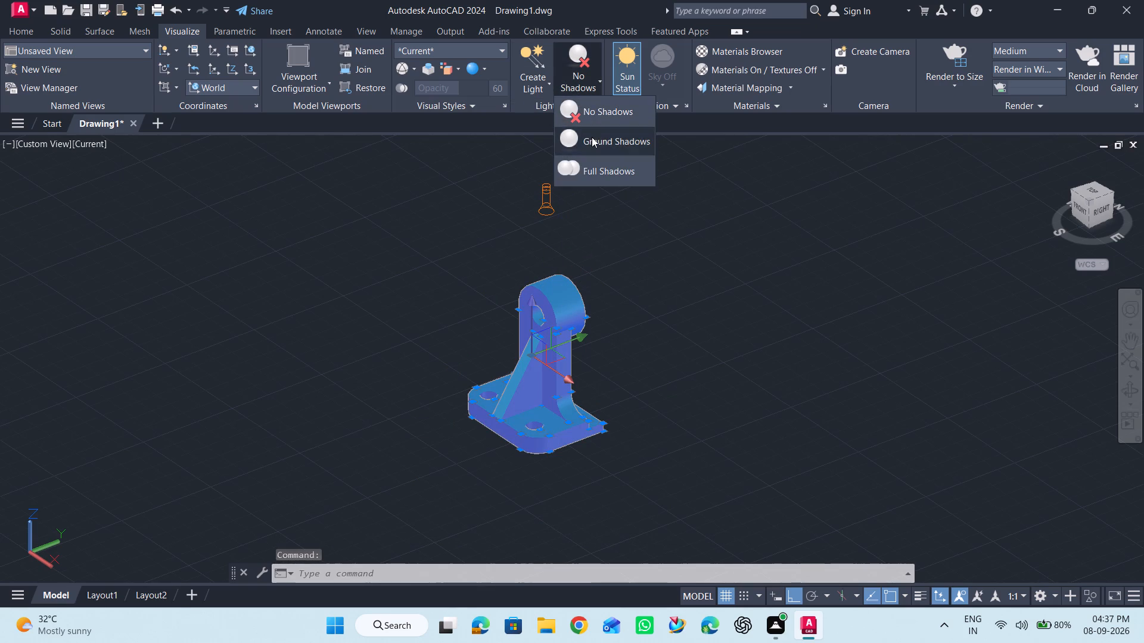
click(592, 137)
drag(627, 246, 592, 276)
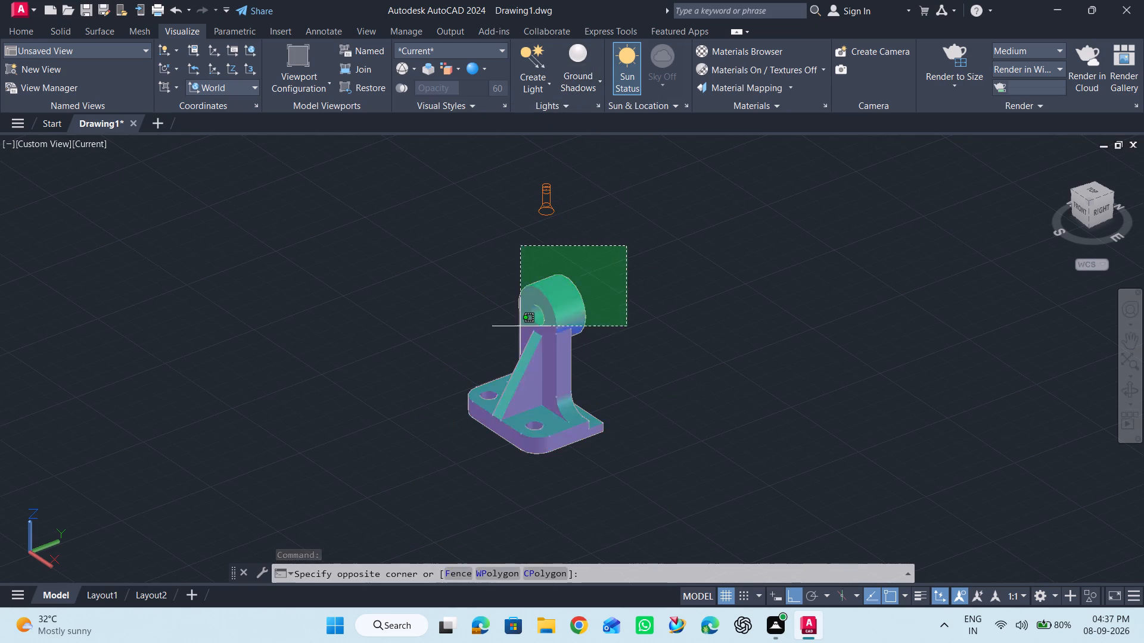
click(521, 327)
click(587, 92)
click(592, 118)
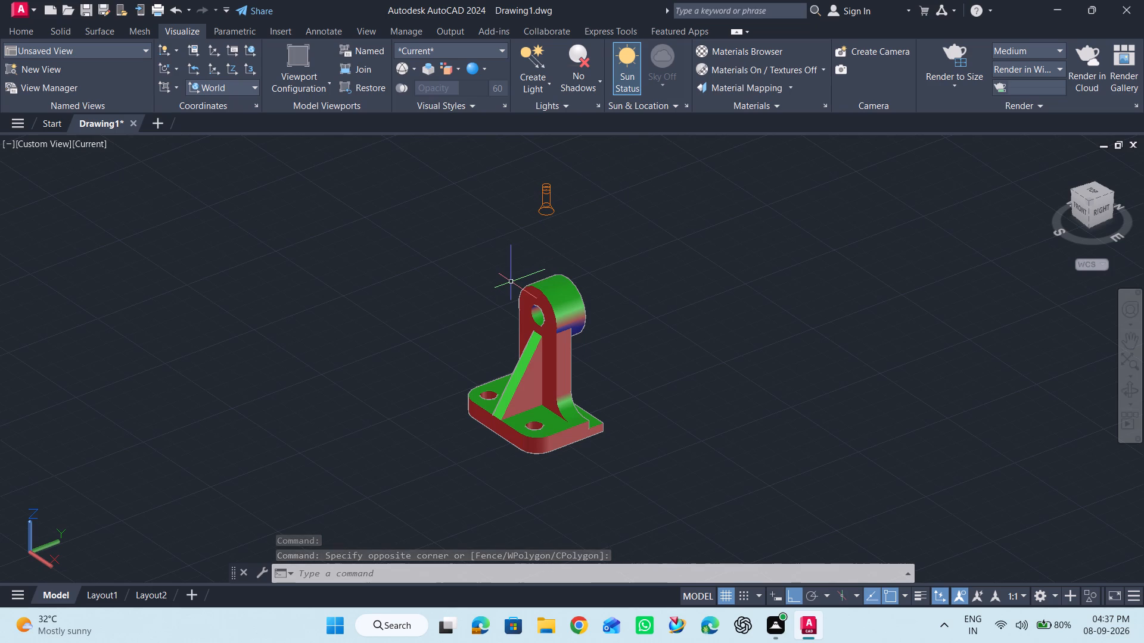
Undo the shadow, sun and spotlight changes back to before the spotlight was created.
key(ctrl+z)
key(ctrl+z)
key(ctrl+z)
key(ctrl+z)
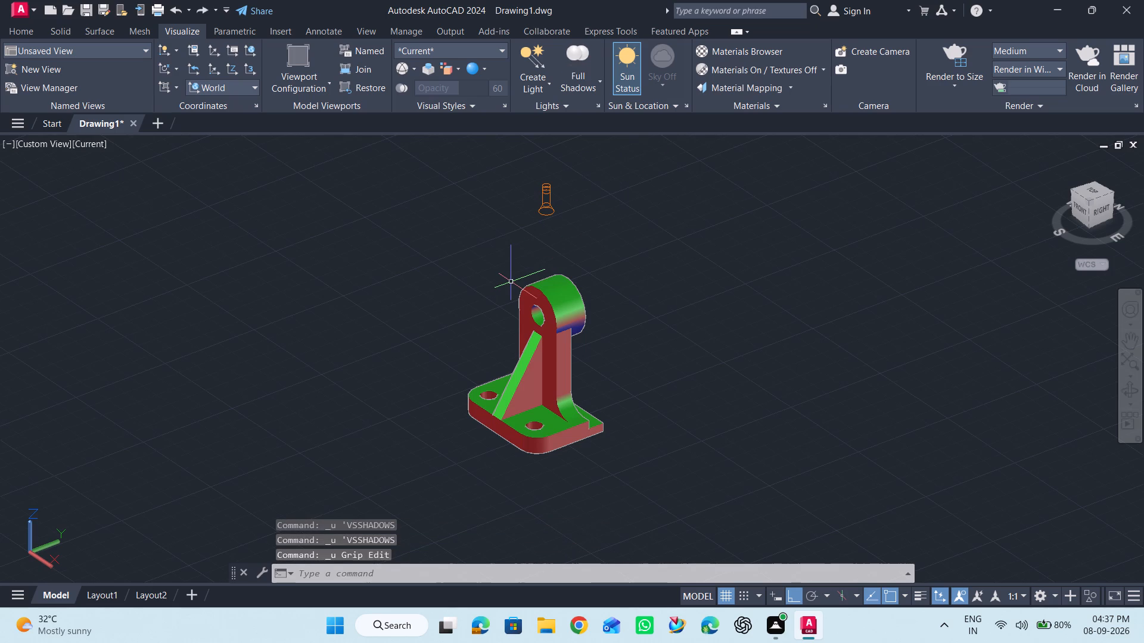
key(ctrl+z)
key(ctrl+z)
key(ctrl+z)
key(ctrl+z)
key(ctrl+z)
key(ctrl+z)
key(ctrl+z)
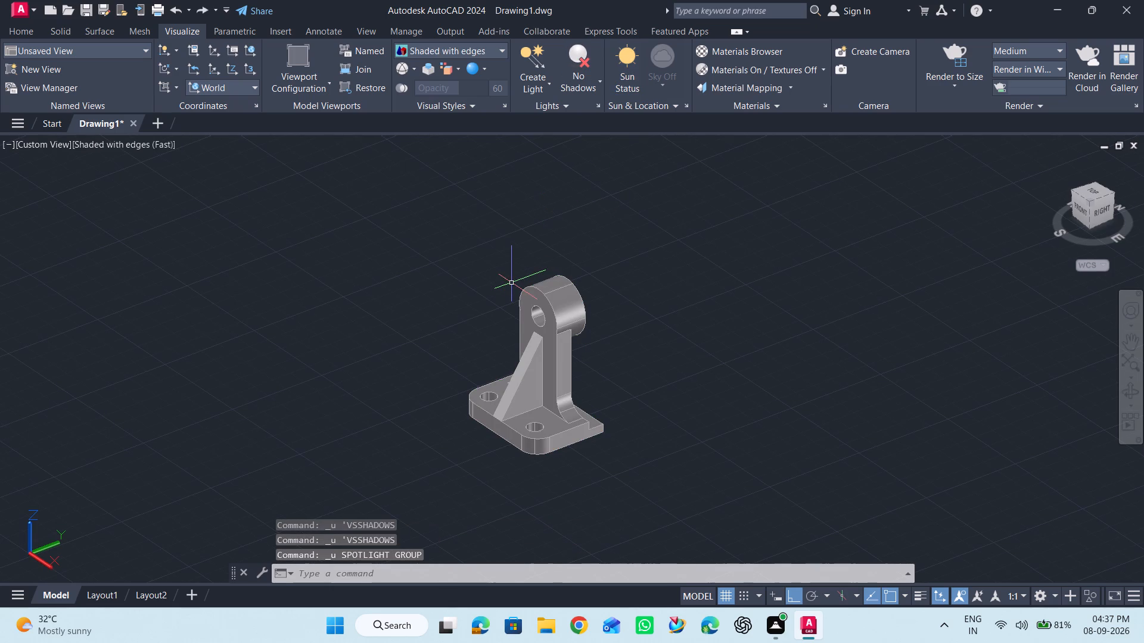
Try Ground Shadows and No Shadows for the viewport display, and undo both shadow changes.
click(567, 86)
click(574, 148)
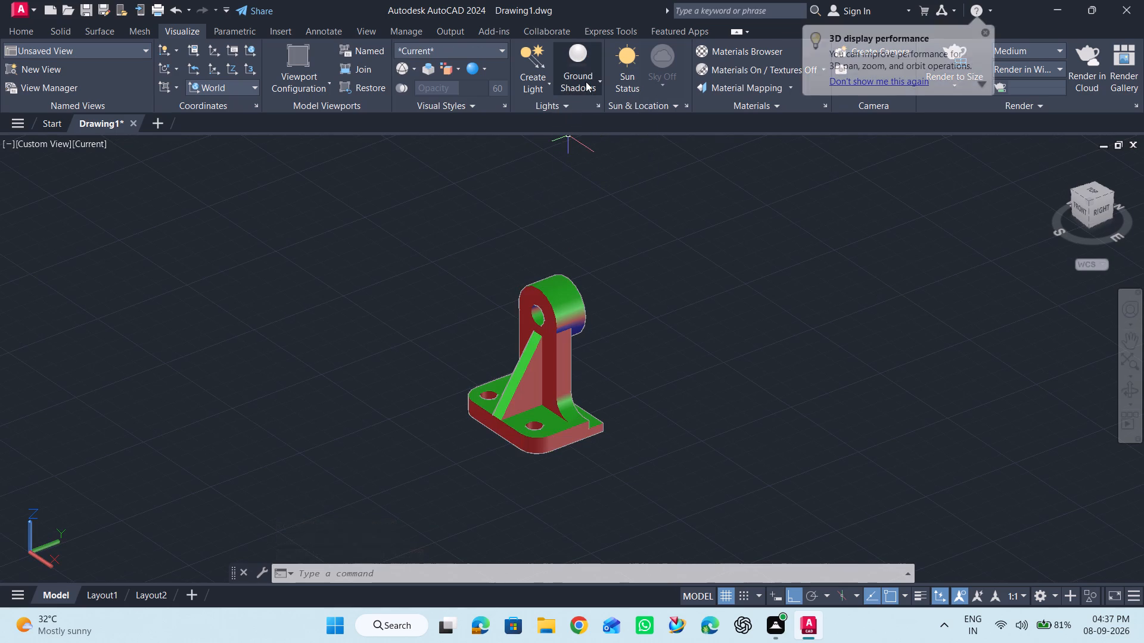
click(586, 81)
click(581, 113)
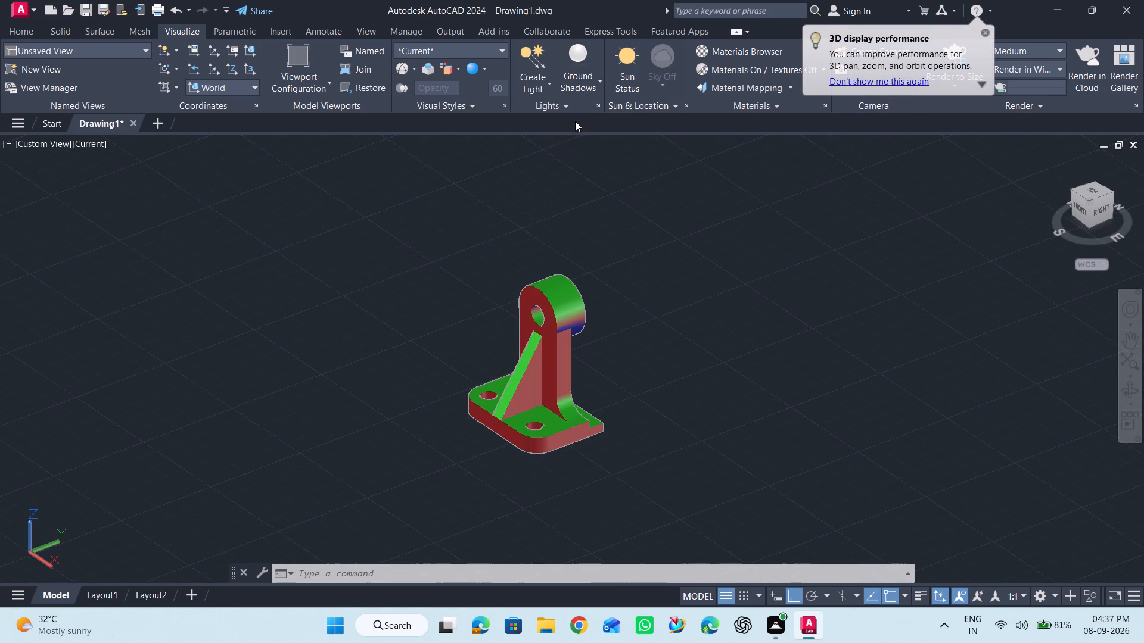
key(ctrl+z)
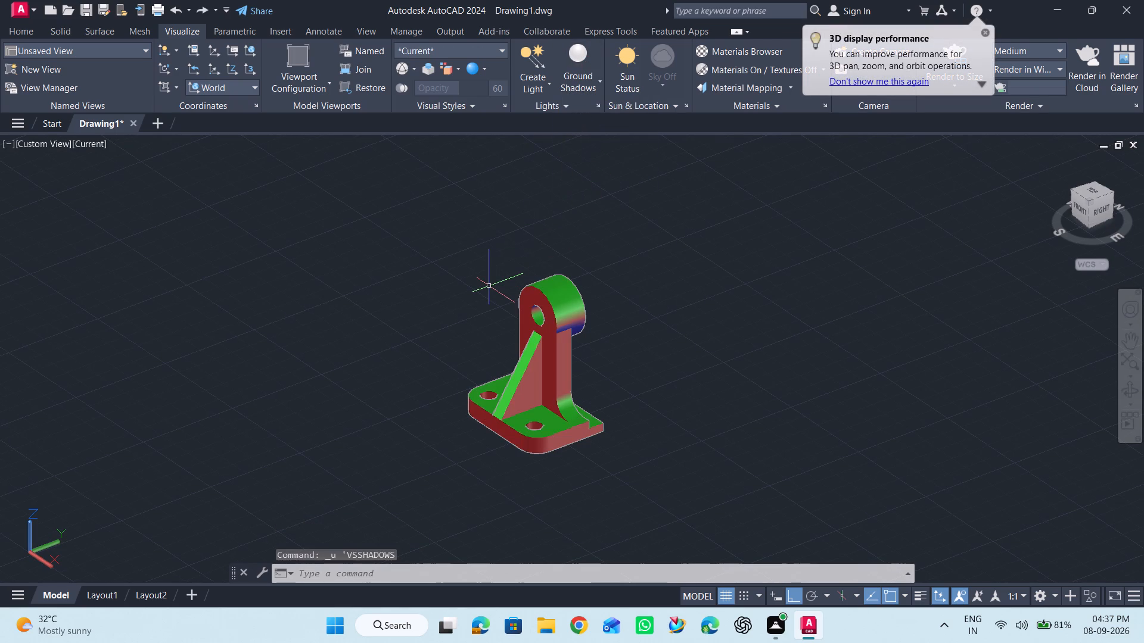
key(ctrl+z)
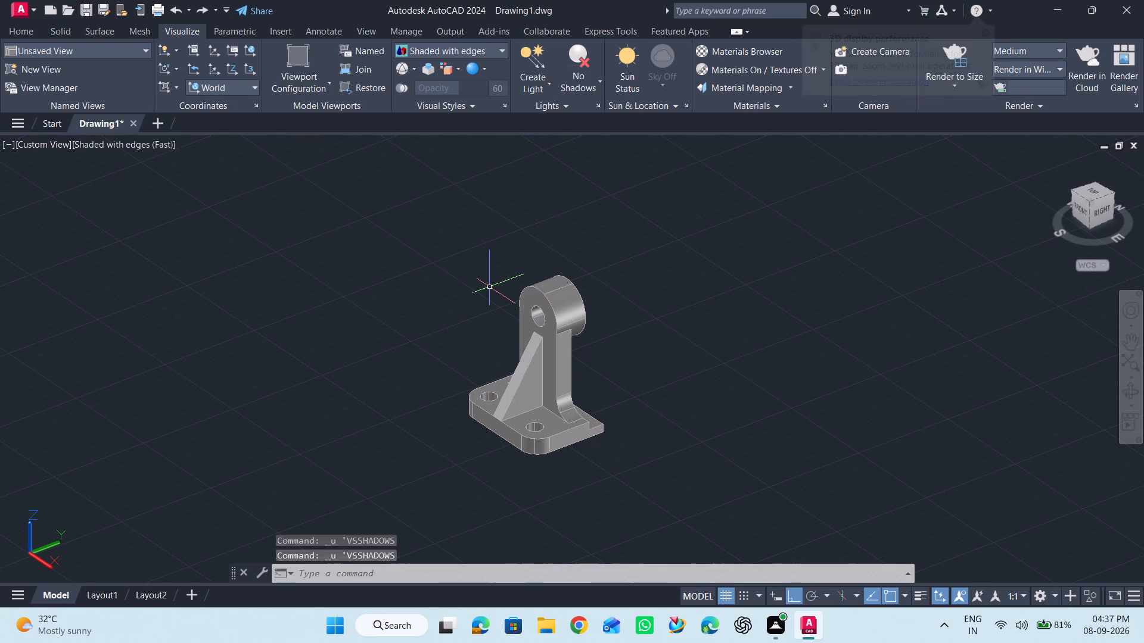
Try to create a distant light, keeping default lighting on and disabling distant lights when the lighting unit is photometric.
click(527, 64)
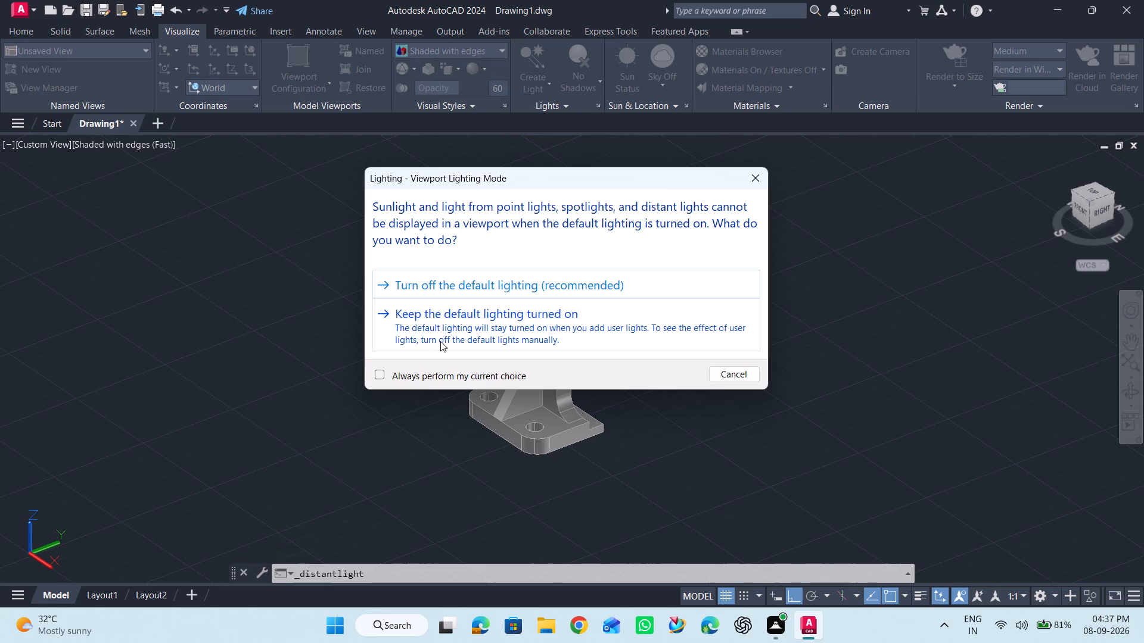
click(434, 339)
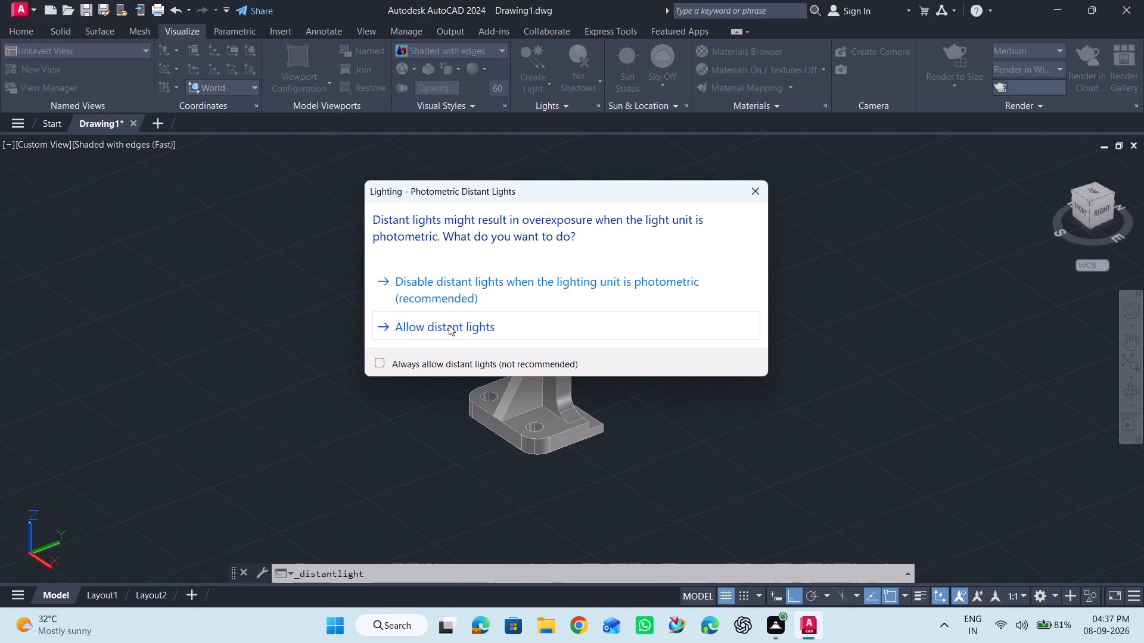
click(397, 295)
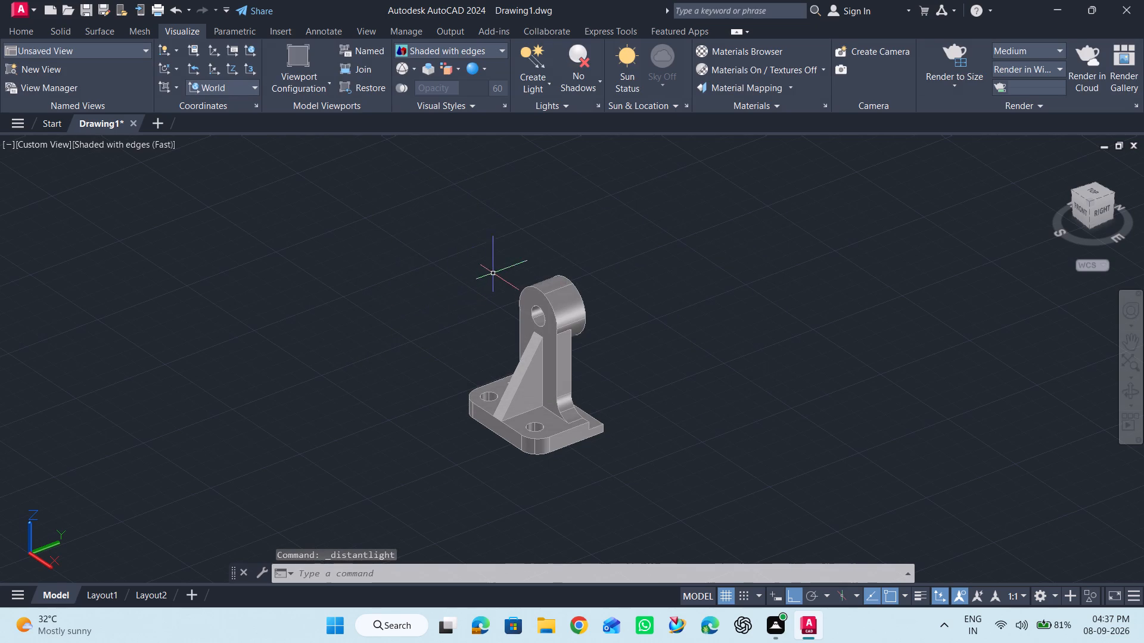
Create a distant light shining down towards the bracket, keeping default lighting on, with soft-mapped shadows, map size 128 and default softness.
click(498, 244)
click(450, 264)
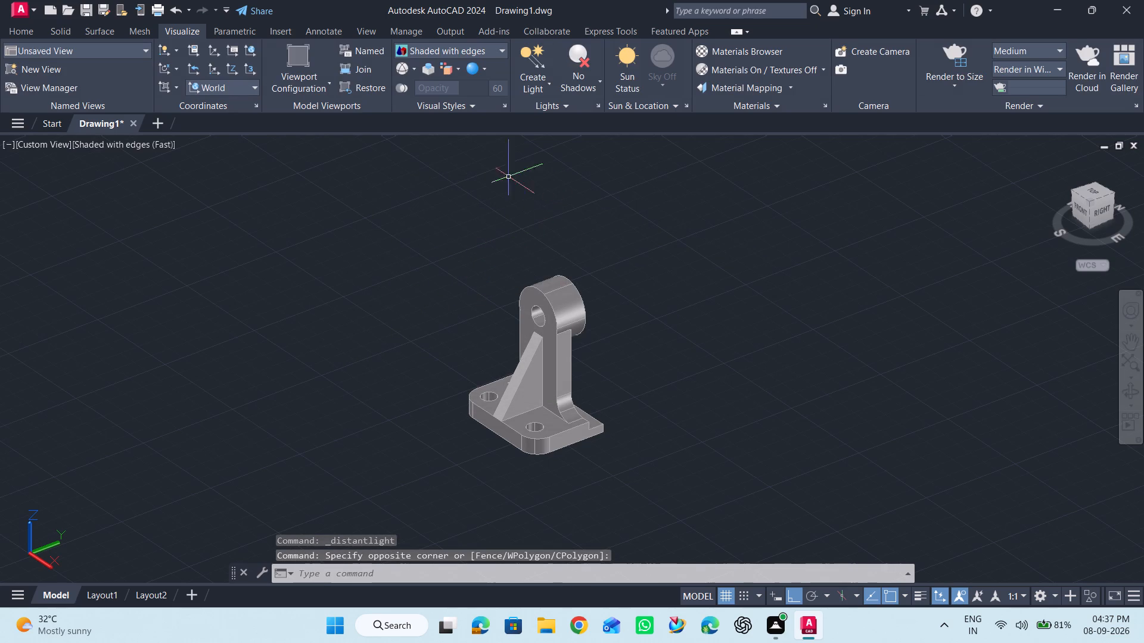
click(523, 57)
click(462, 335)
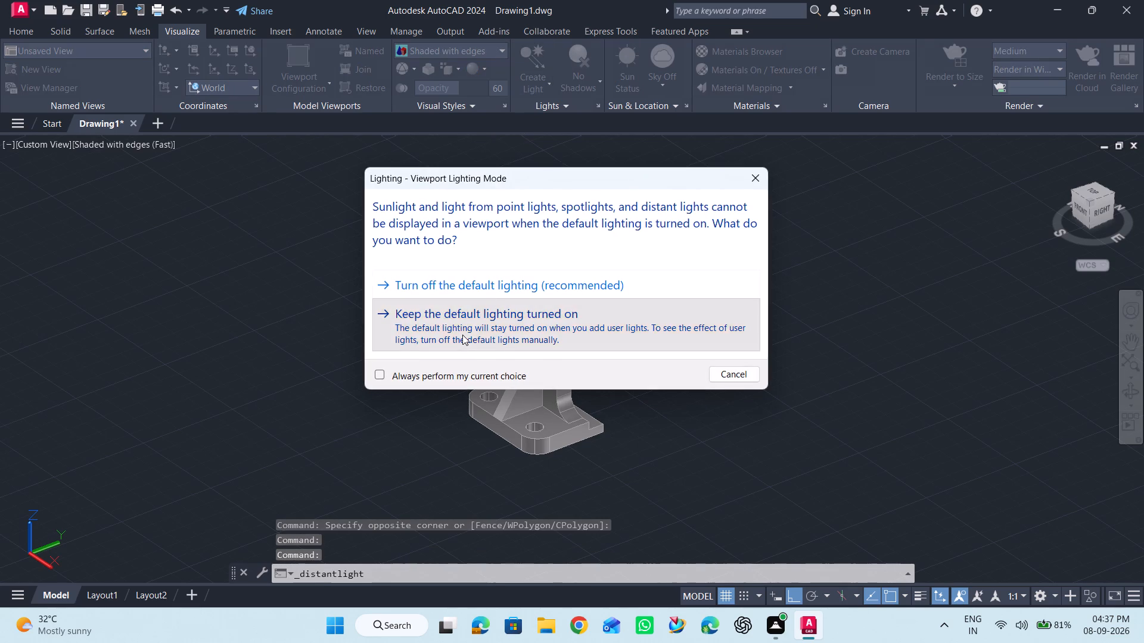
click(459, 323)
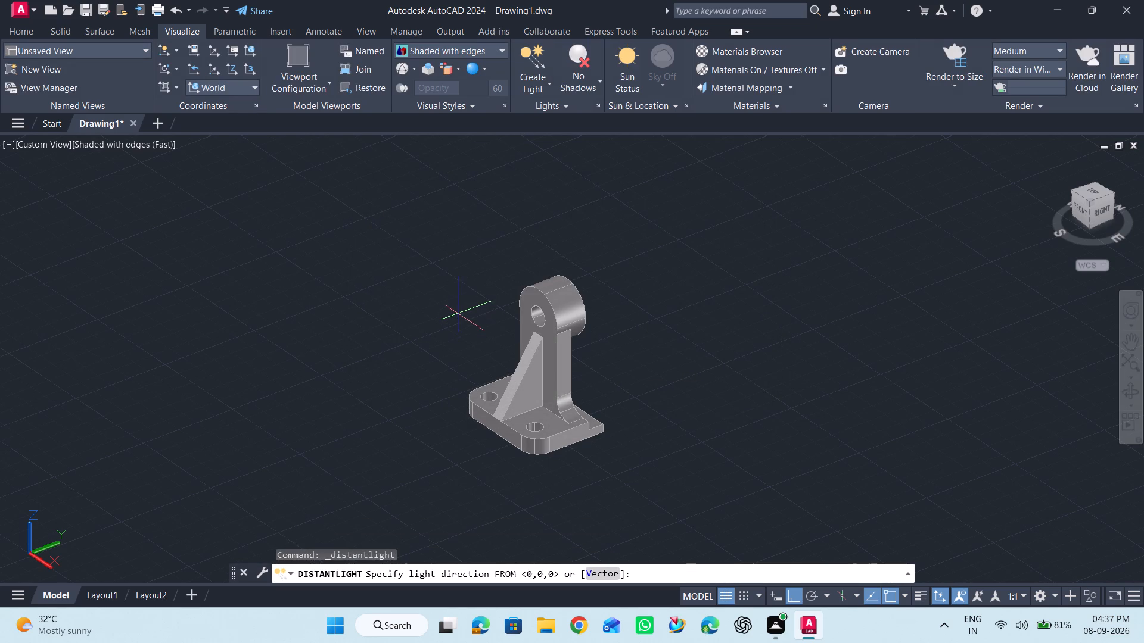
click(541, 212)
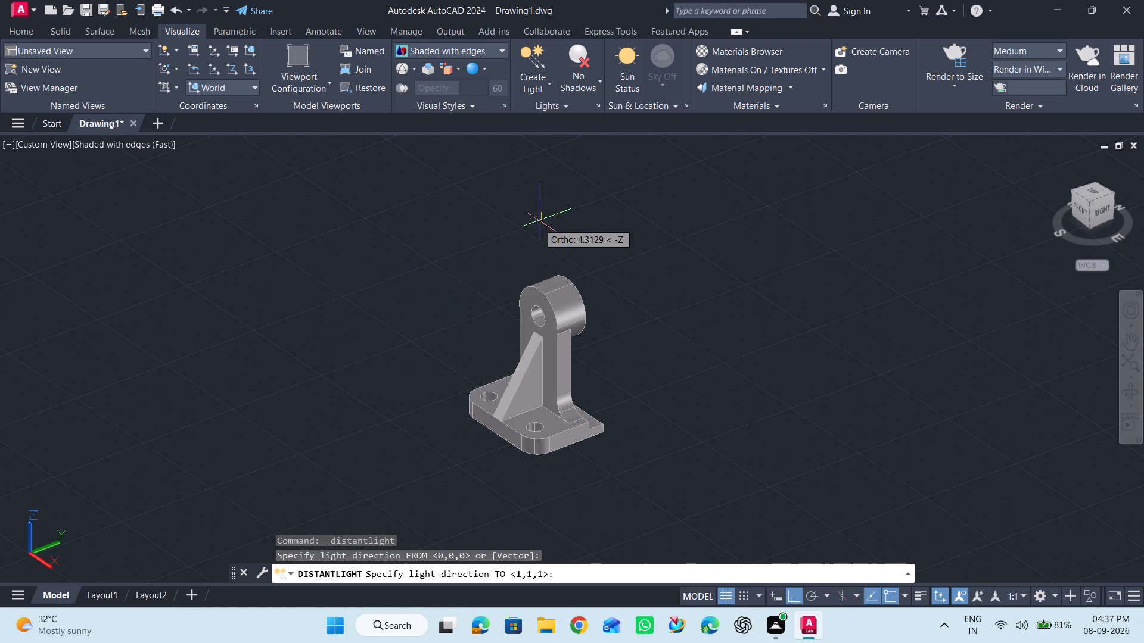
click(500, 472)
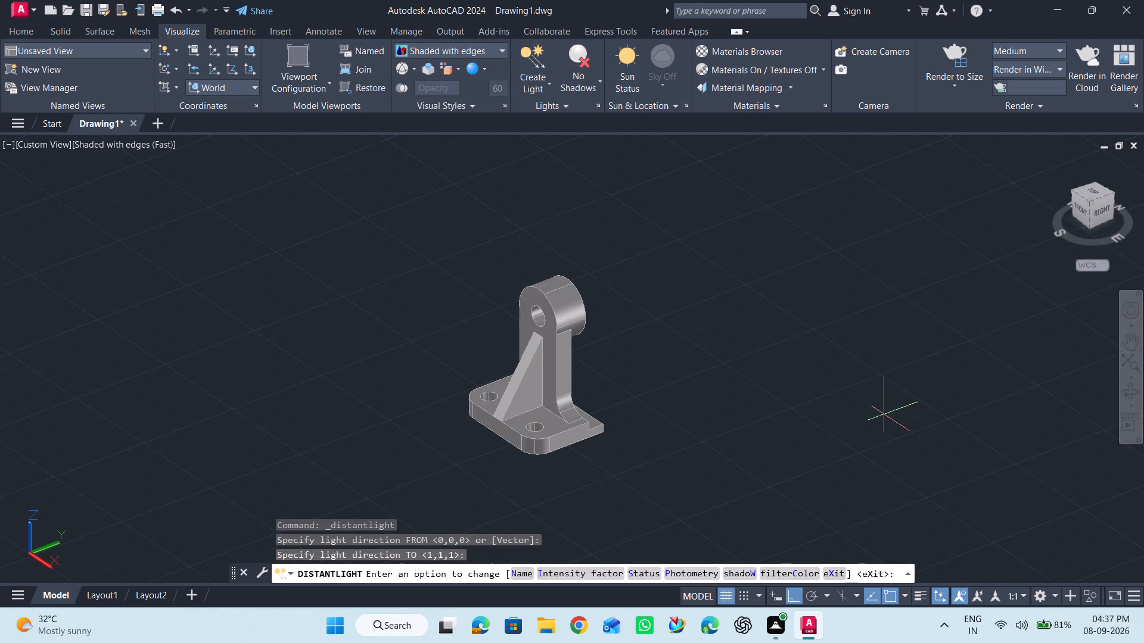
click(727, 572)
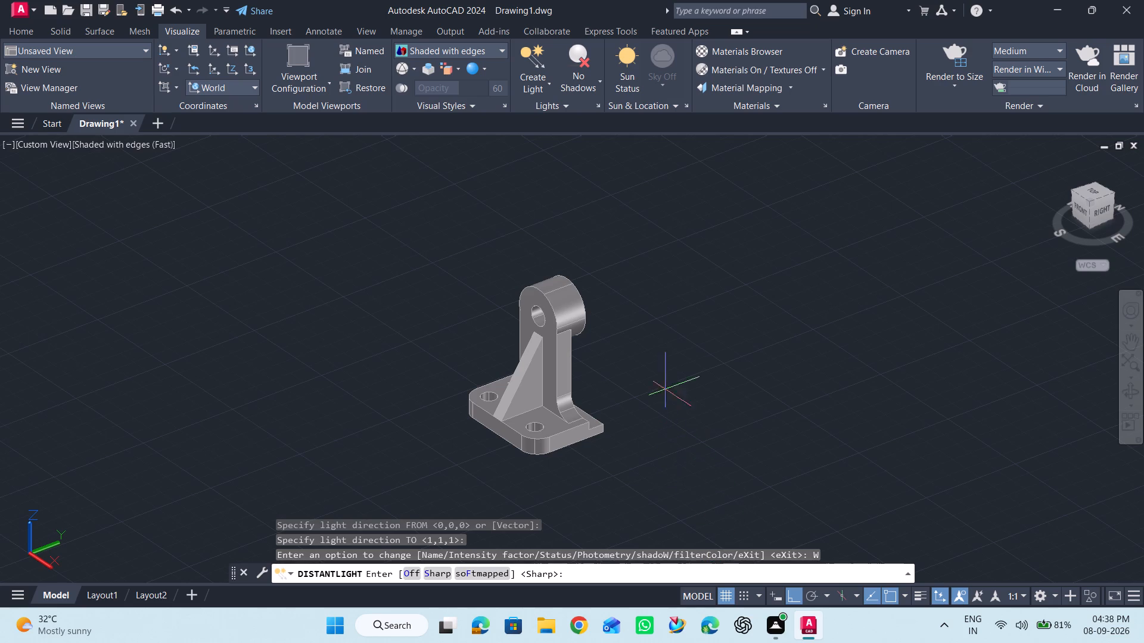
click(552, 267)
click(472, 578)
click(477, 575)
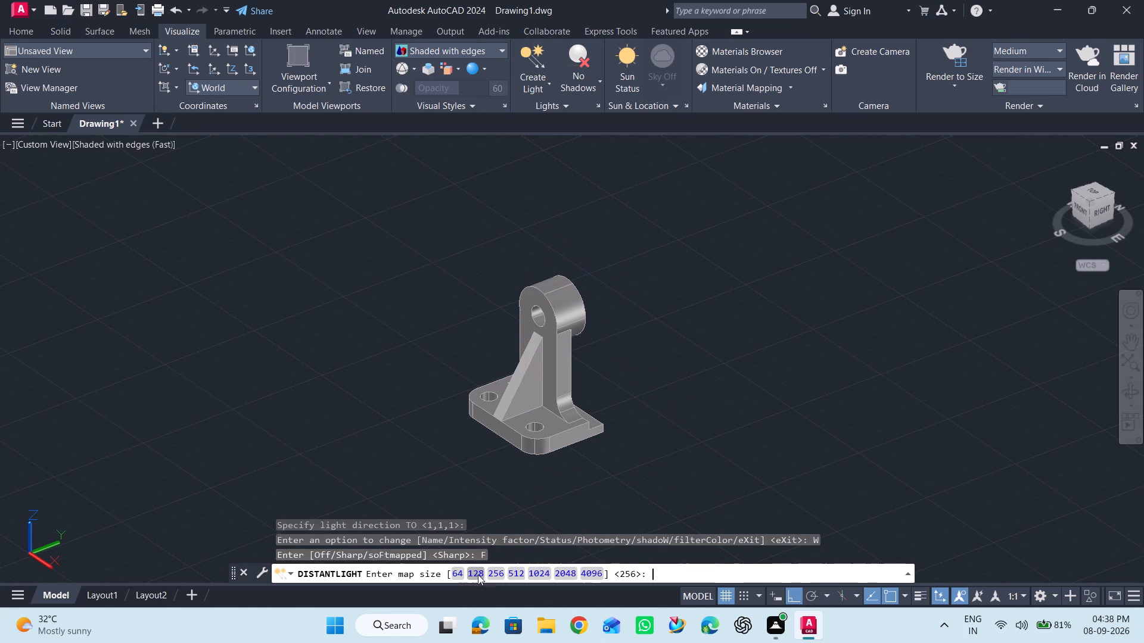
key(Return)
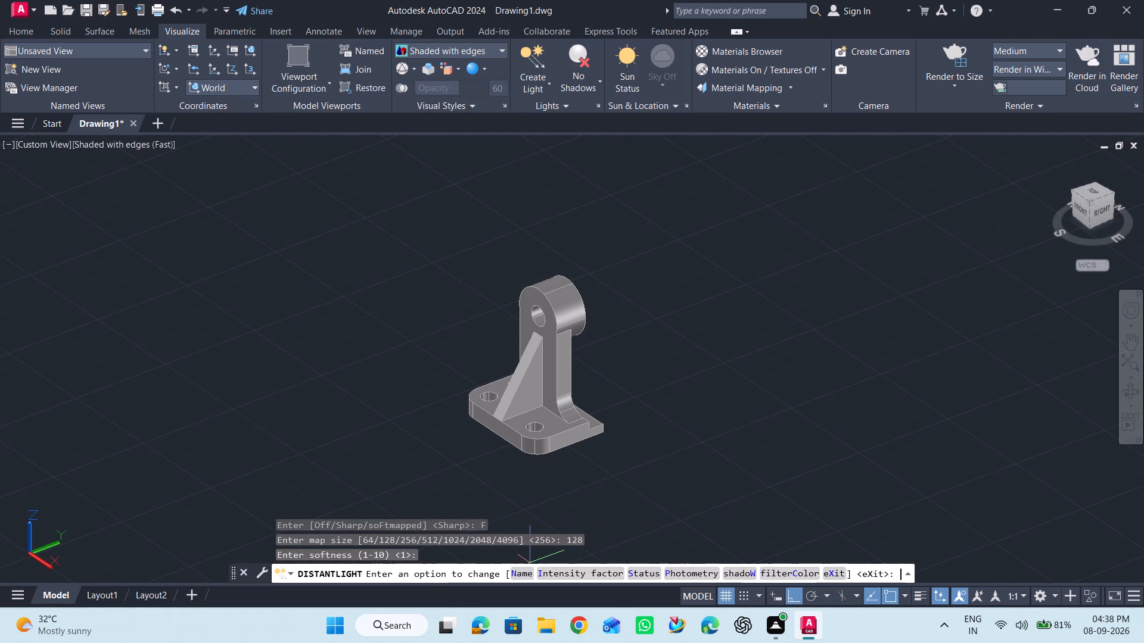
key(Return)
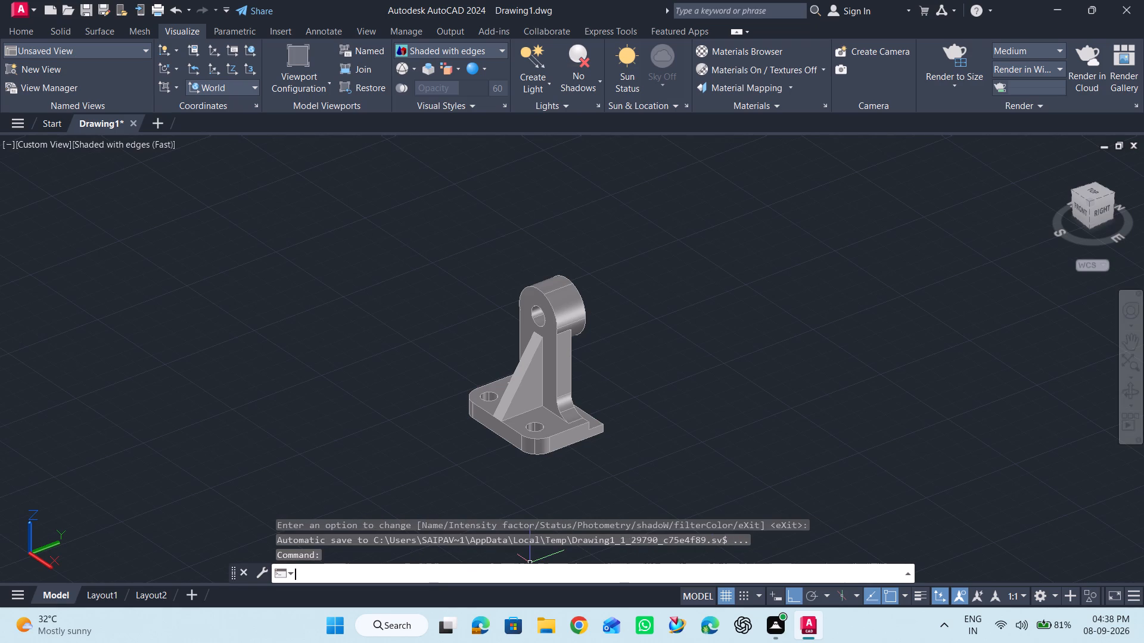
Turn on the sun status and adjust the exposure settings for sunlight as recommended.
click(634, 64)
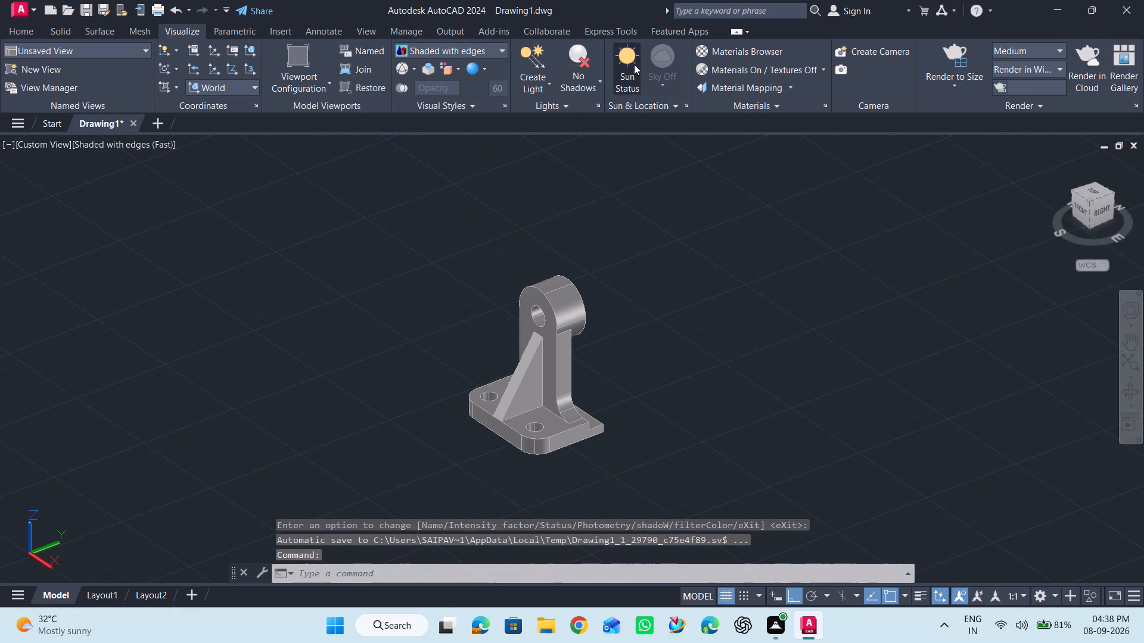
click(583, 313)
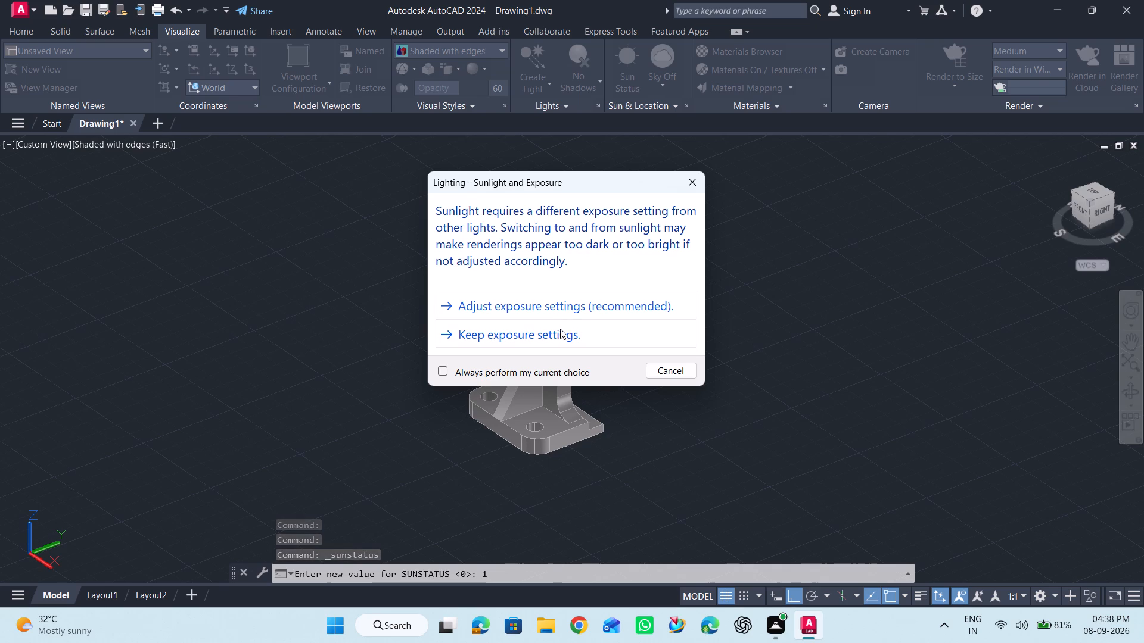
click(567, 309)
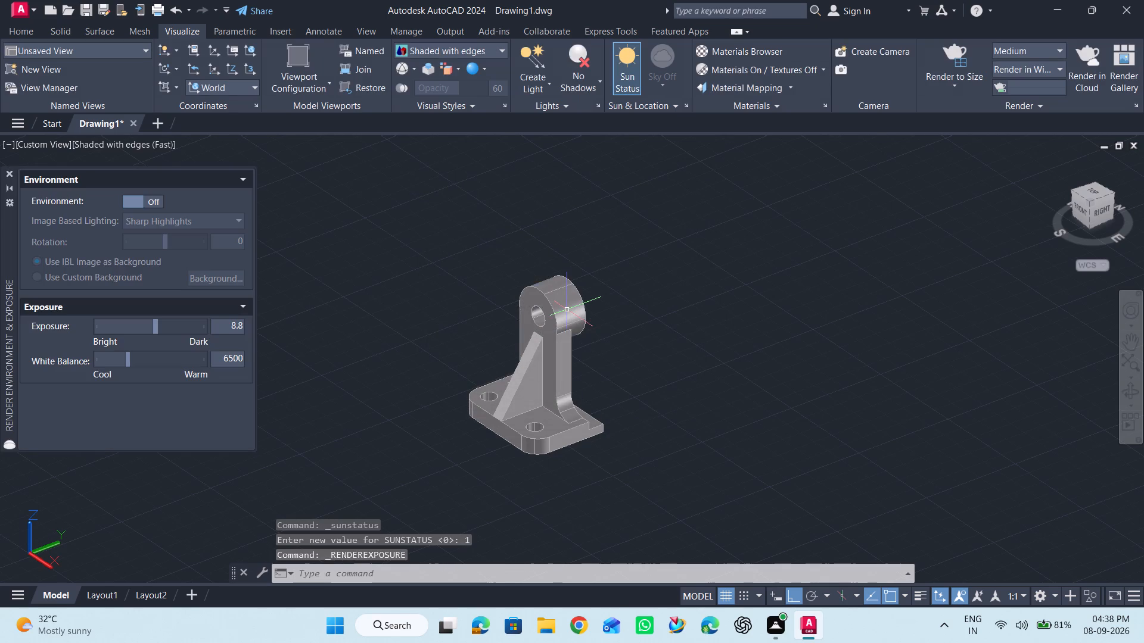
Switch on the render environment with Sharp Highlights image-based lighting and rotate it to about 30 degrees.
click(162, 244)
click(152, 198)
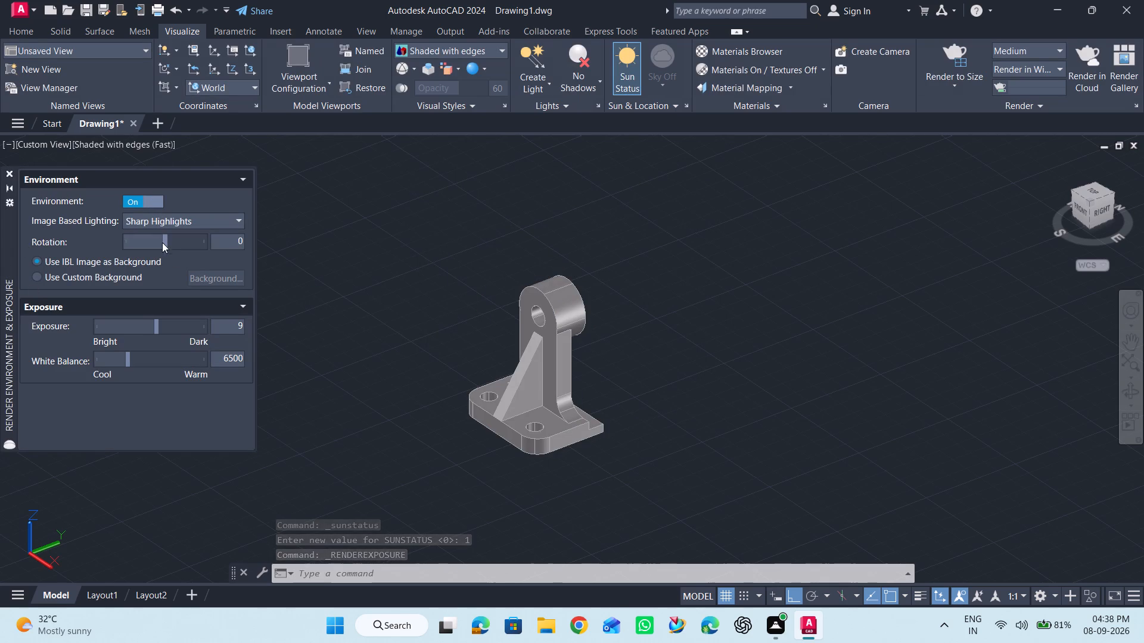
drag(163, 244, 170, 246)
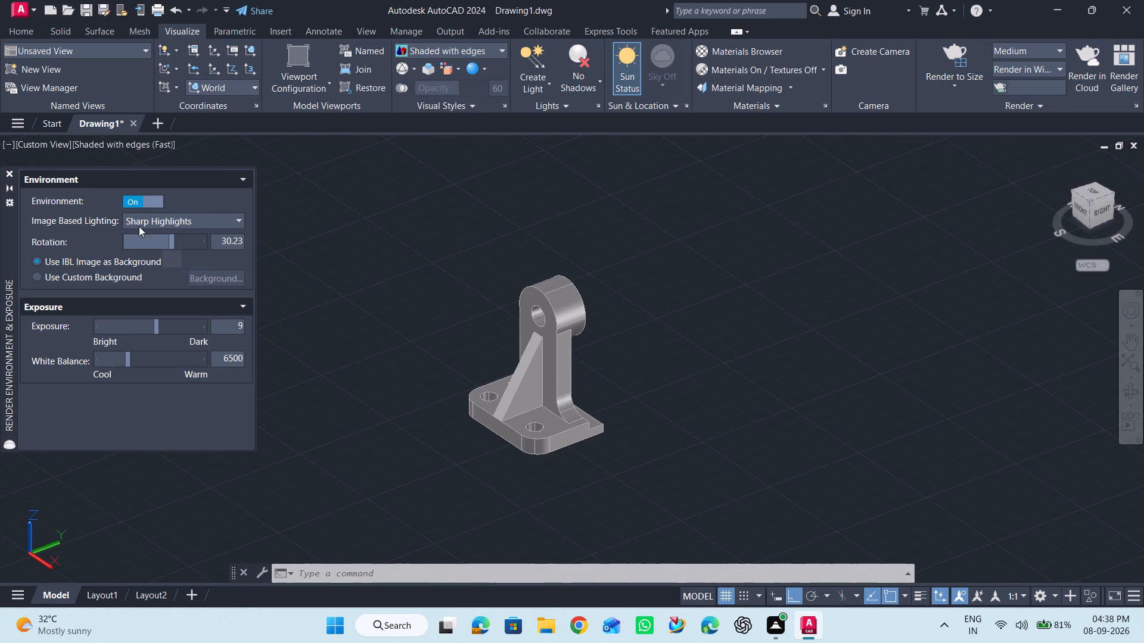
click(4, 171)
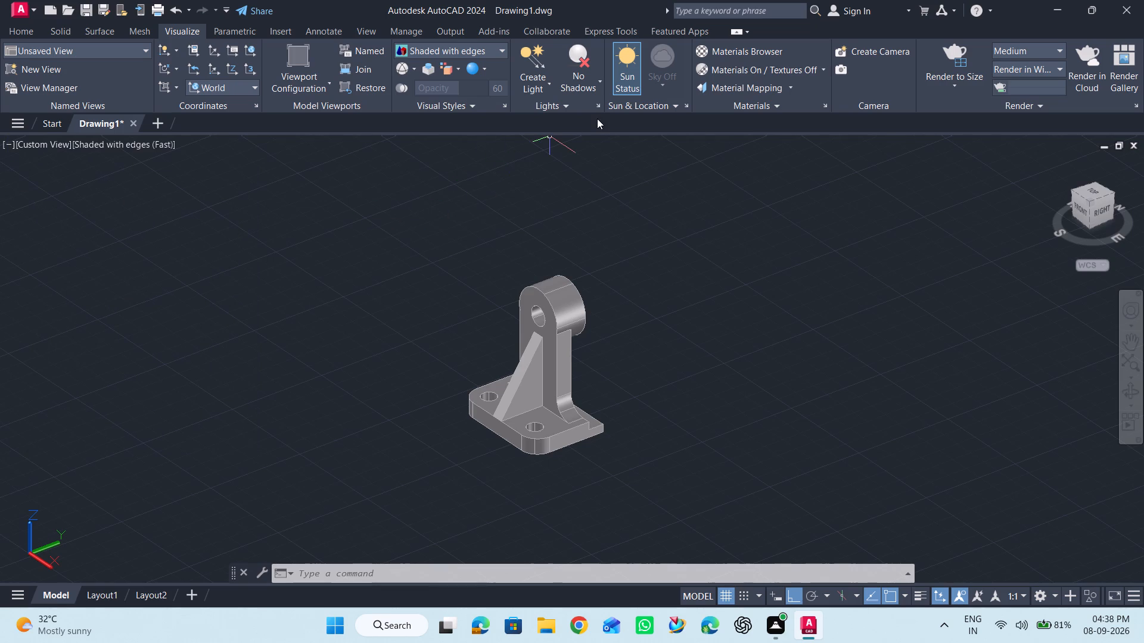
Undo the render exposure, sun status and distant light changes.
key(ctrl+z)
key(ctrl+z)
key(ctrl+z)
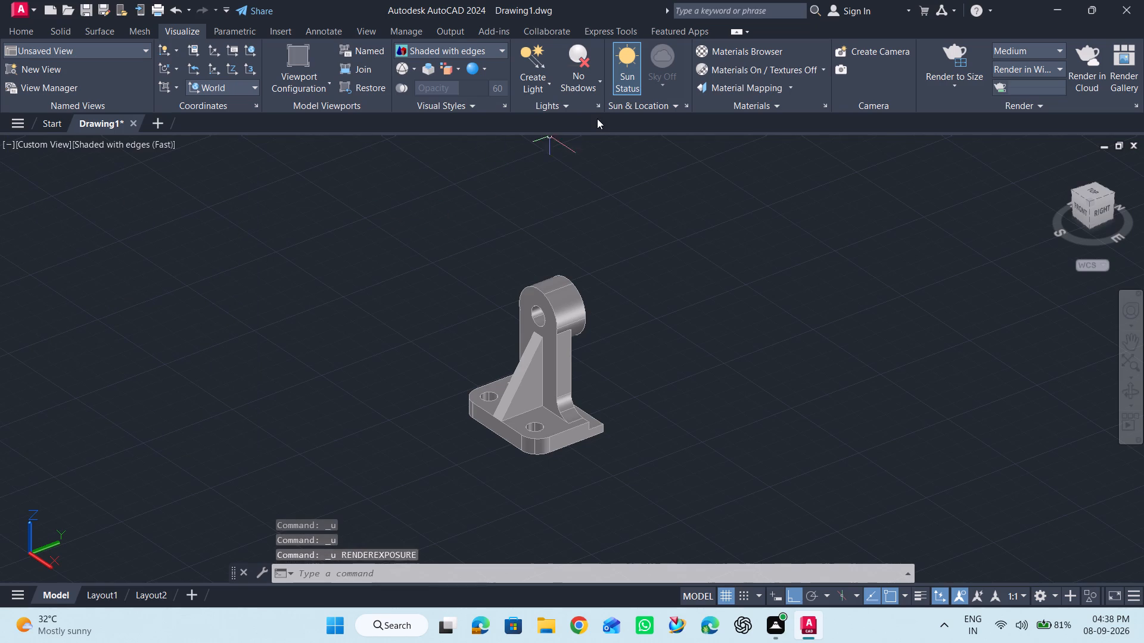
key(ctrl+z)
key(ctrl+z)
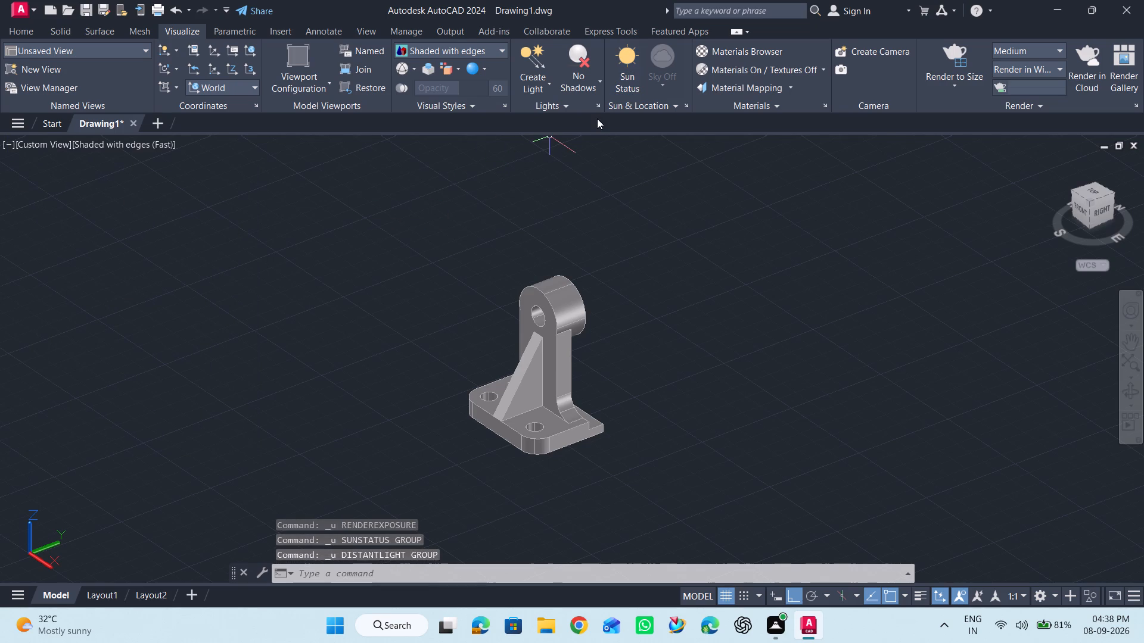
Apply the Realistic face style to the viewport display.
click(483, 70)
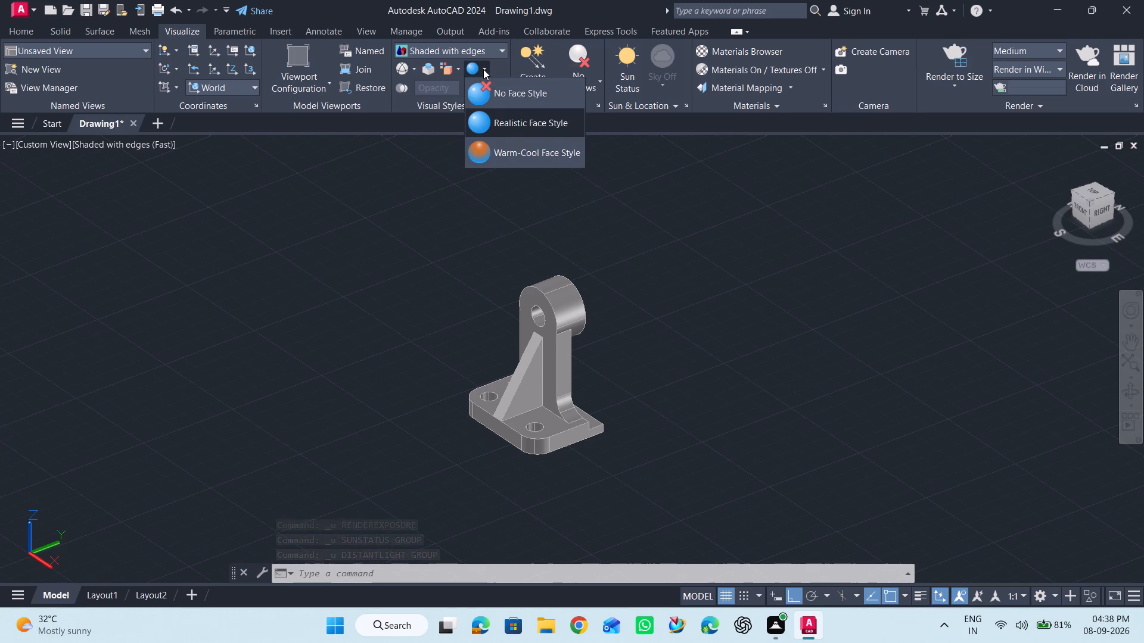
click(487, 123)
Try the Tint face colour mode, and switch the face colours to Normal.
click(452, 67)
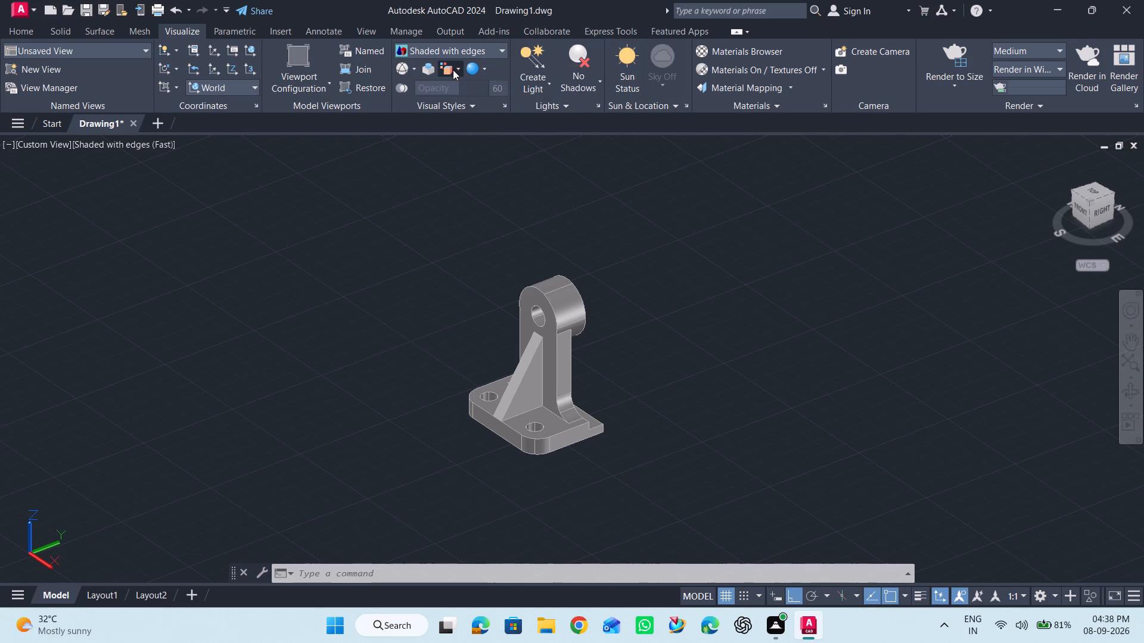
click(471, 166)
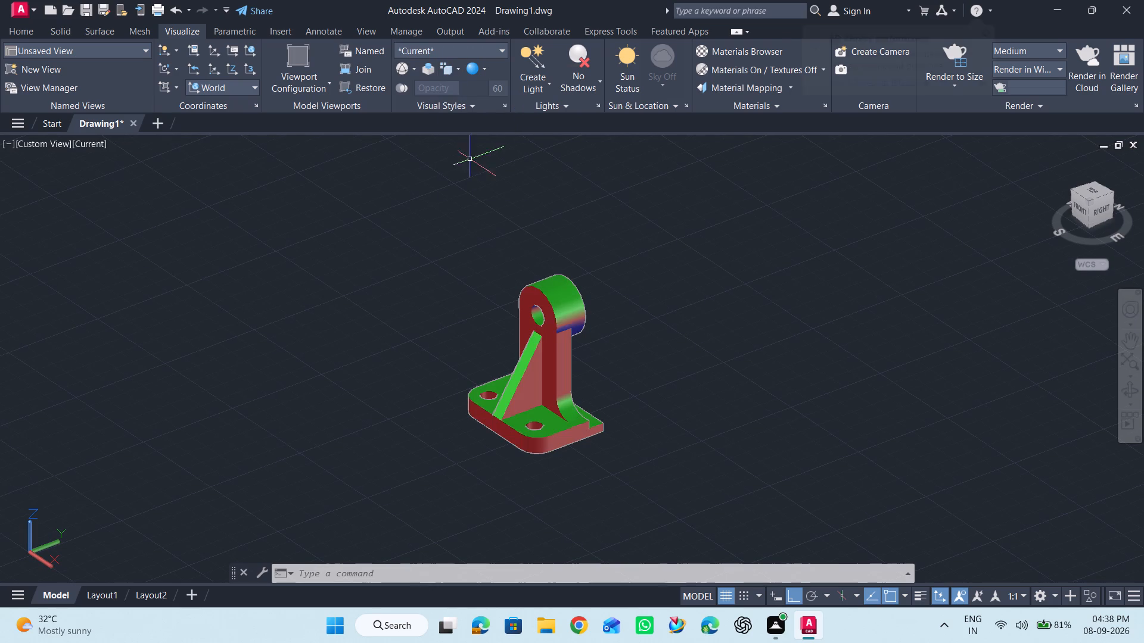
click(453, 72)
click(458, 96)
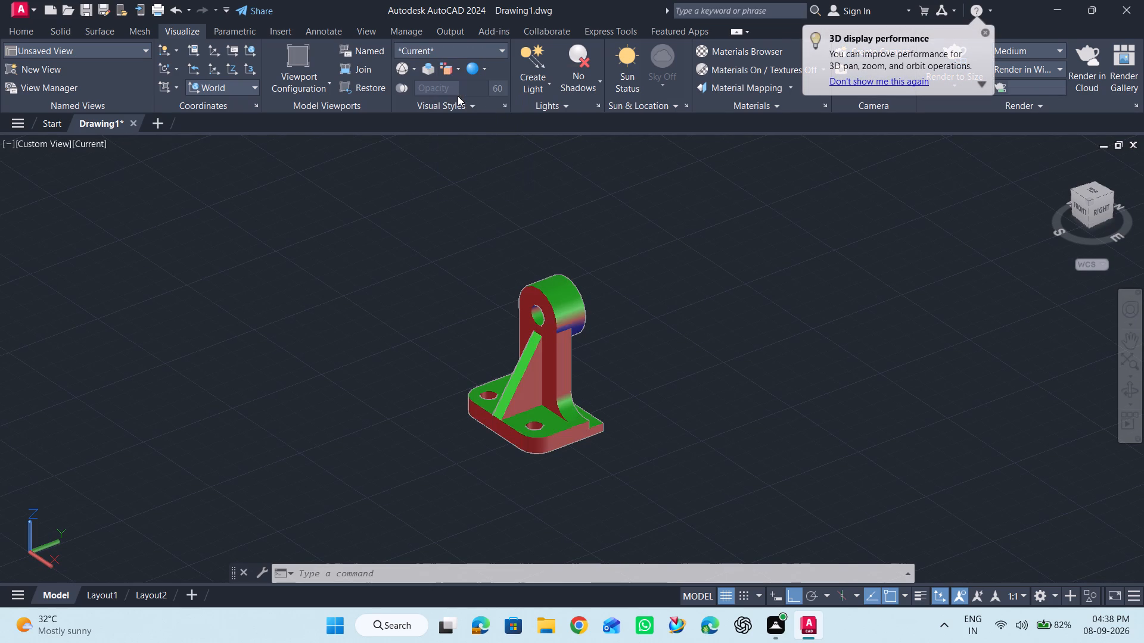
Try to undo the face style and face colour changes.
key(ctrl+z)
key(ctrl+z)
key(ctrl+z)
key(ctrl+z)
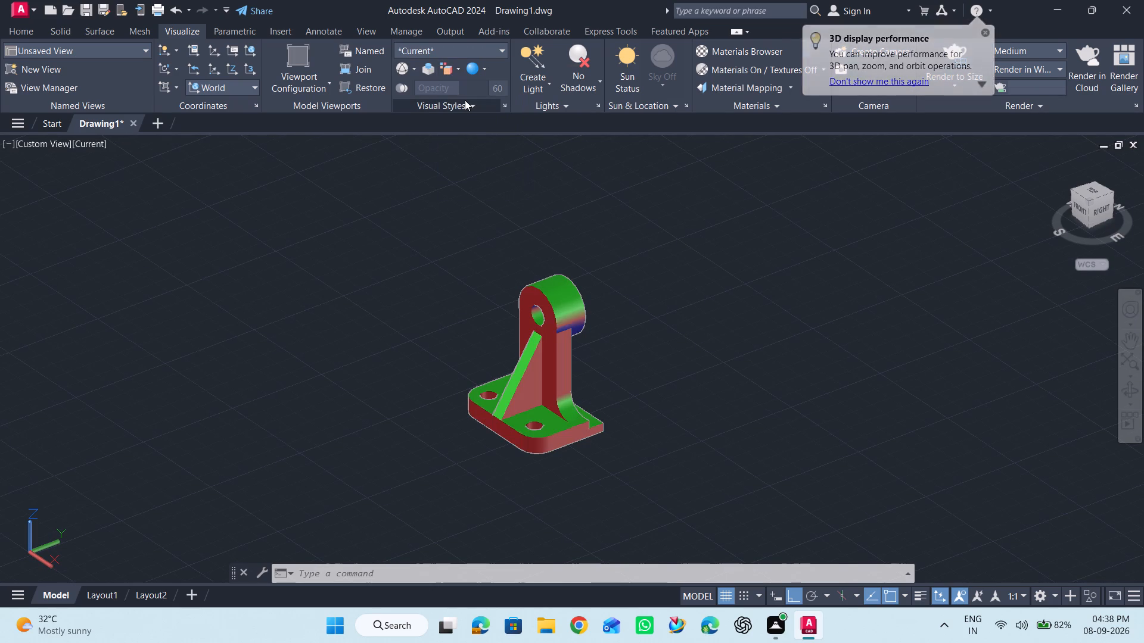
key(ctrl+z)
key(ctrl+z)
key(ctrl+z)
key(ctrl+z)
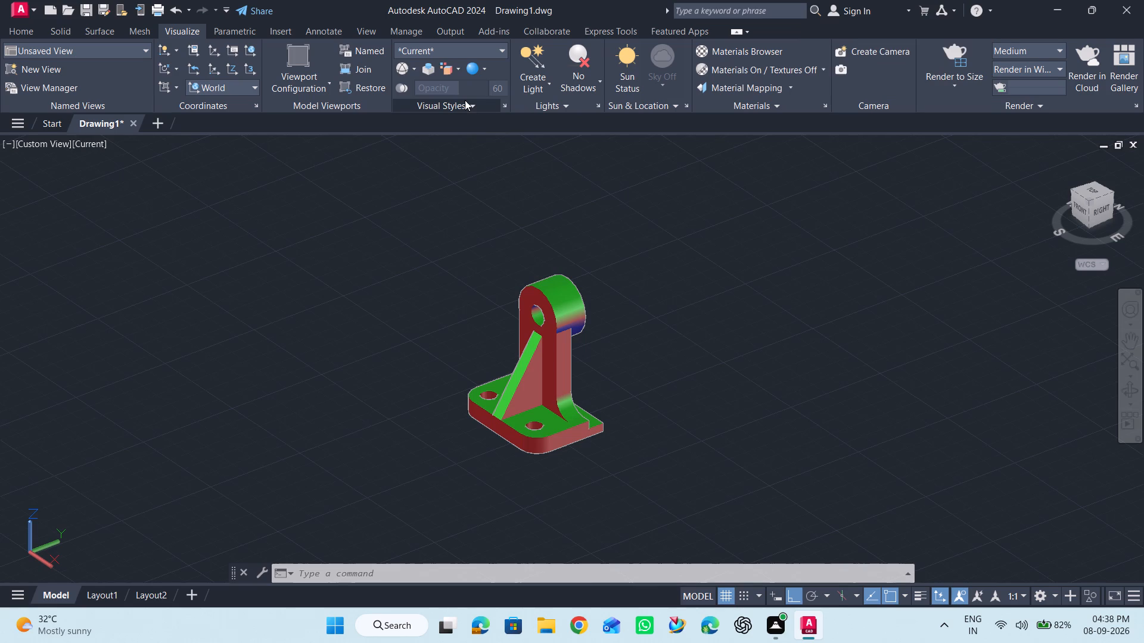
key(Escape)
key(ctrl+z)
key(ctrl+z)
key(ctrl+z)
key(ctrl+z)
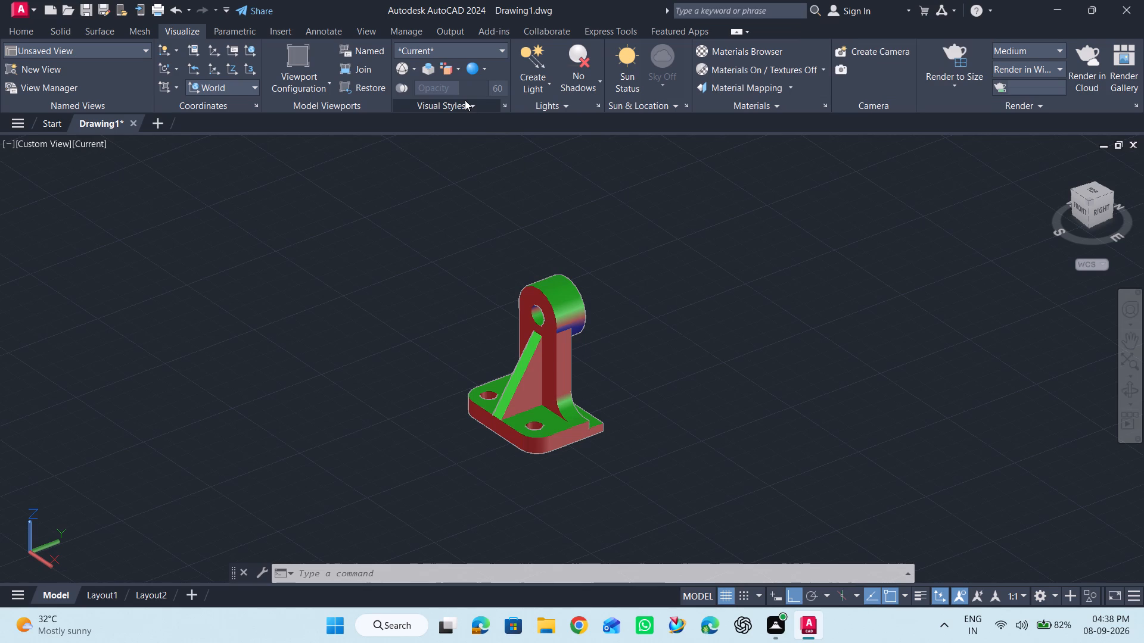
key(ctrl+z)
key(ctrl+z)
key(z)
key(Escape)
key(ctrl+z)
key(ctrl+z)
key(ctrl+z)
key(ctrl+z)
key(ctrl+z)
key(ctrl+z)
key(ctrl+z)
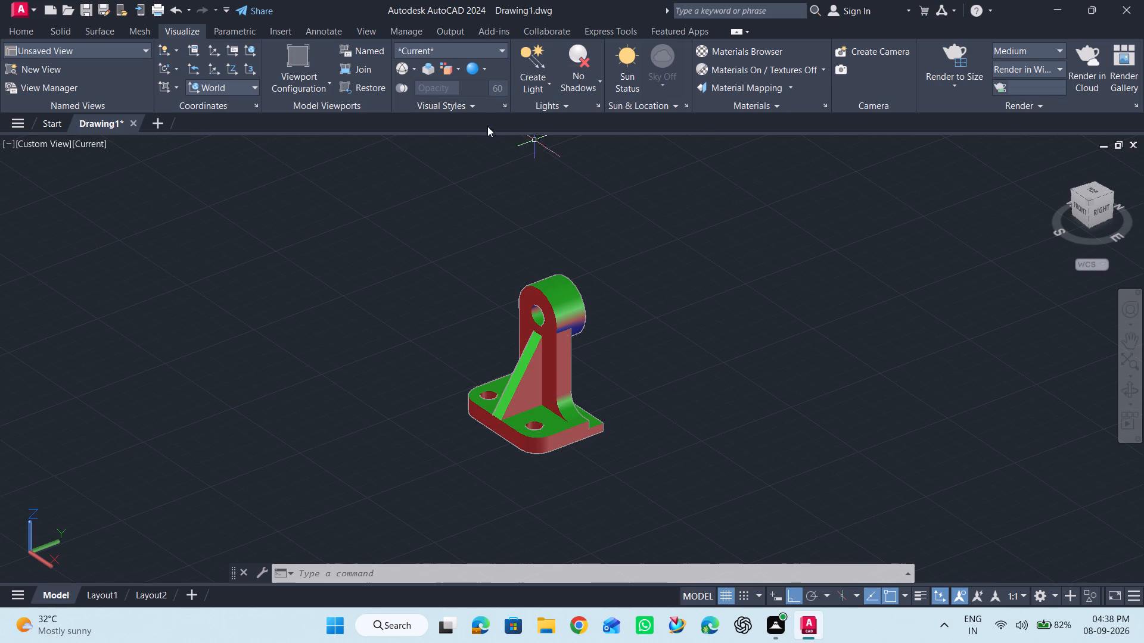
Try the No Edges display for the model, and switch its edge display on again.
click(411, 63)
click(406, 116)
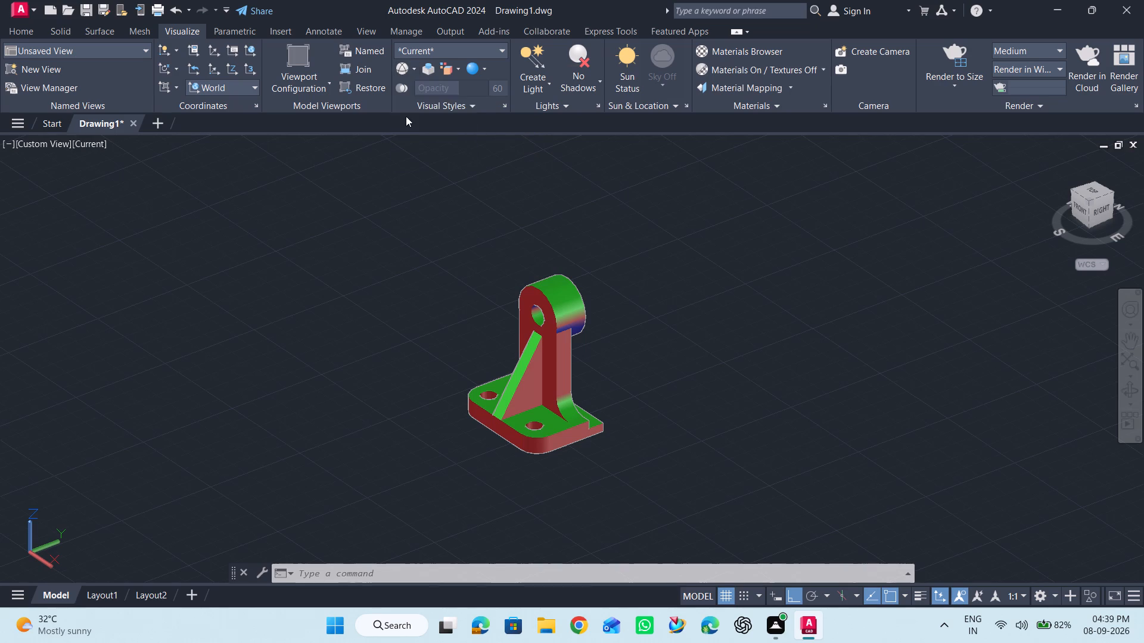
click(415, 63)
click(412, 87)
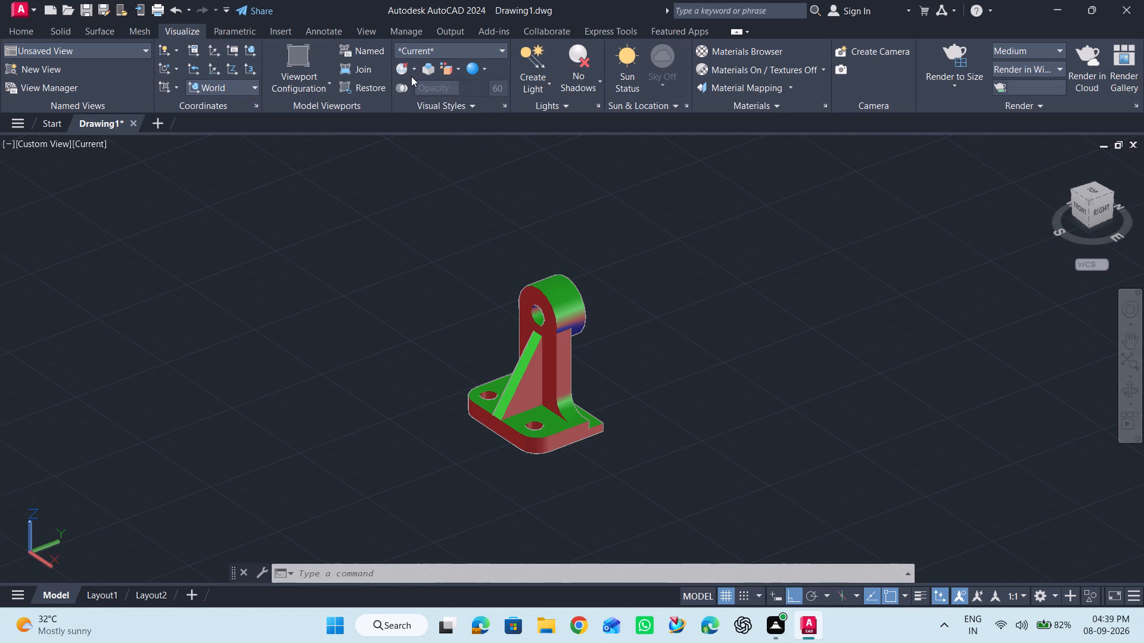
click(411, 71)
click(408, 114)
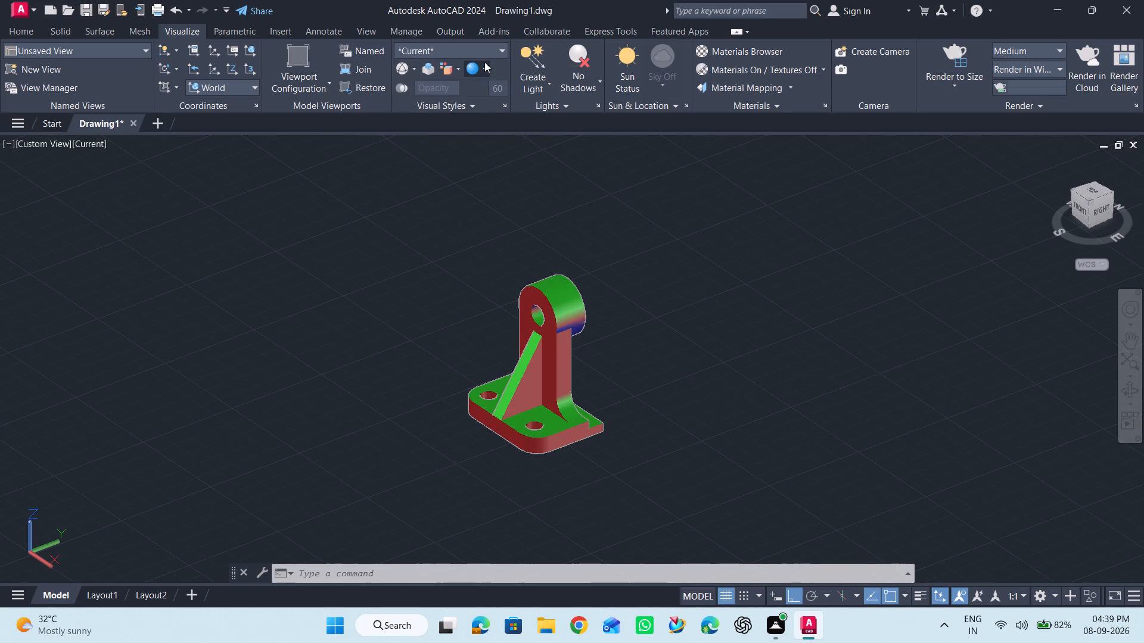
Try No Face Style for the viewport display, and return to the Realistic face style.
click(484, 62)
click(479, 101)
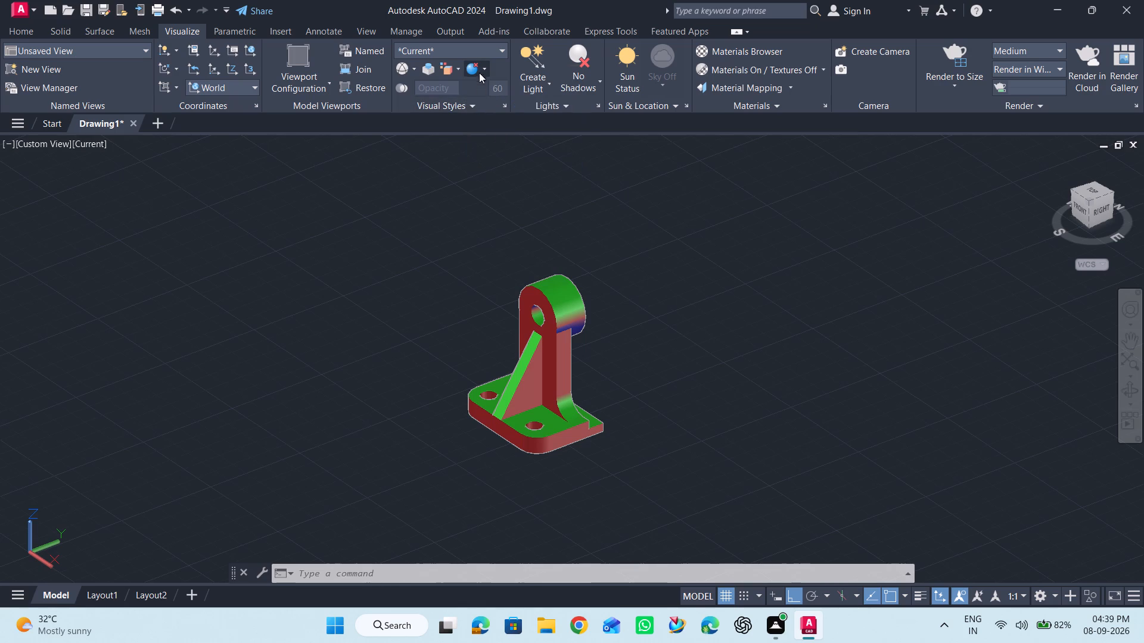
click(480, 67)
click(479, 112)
Set the face colour mode to Desaturate.
click(455, 70)
click(464, 185)
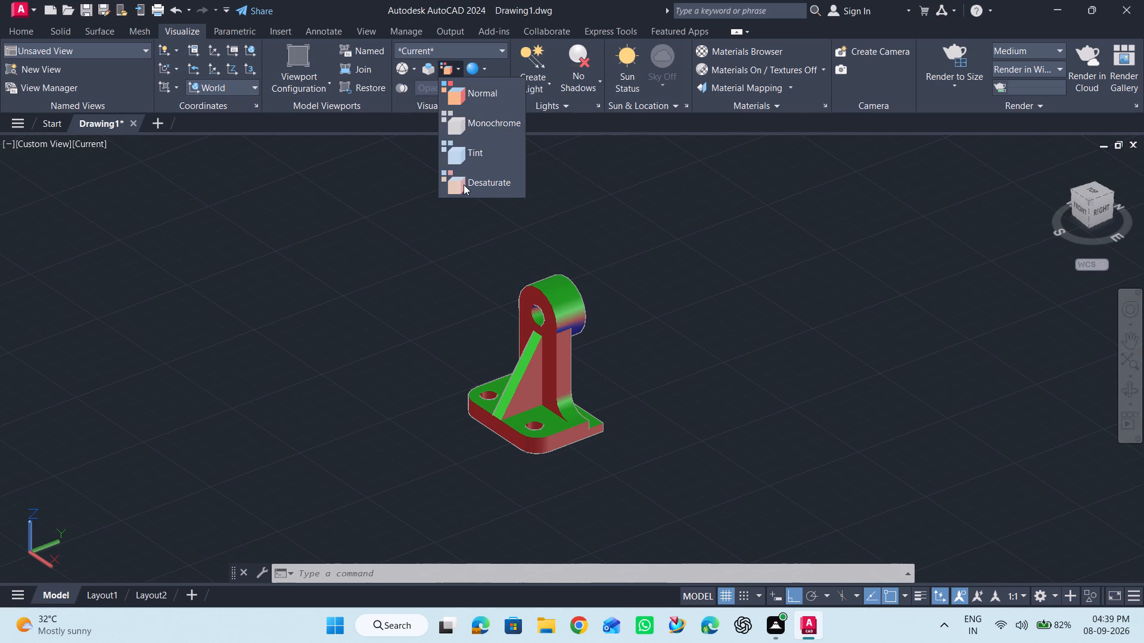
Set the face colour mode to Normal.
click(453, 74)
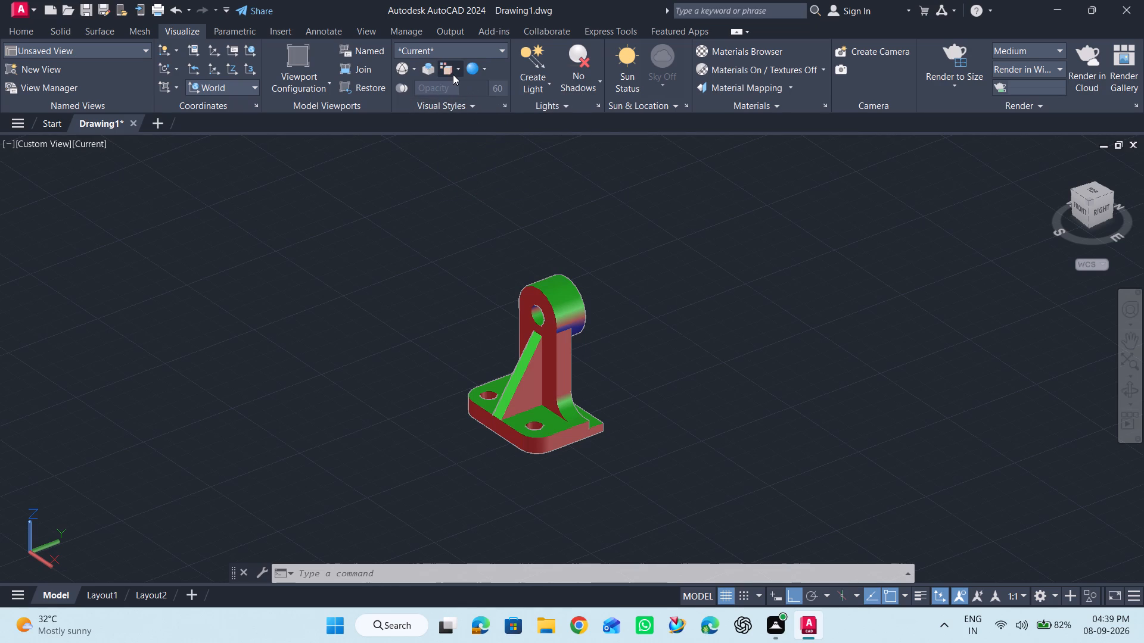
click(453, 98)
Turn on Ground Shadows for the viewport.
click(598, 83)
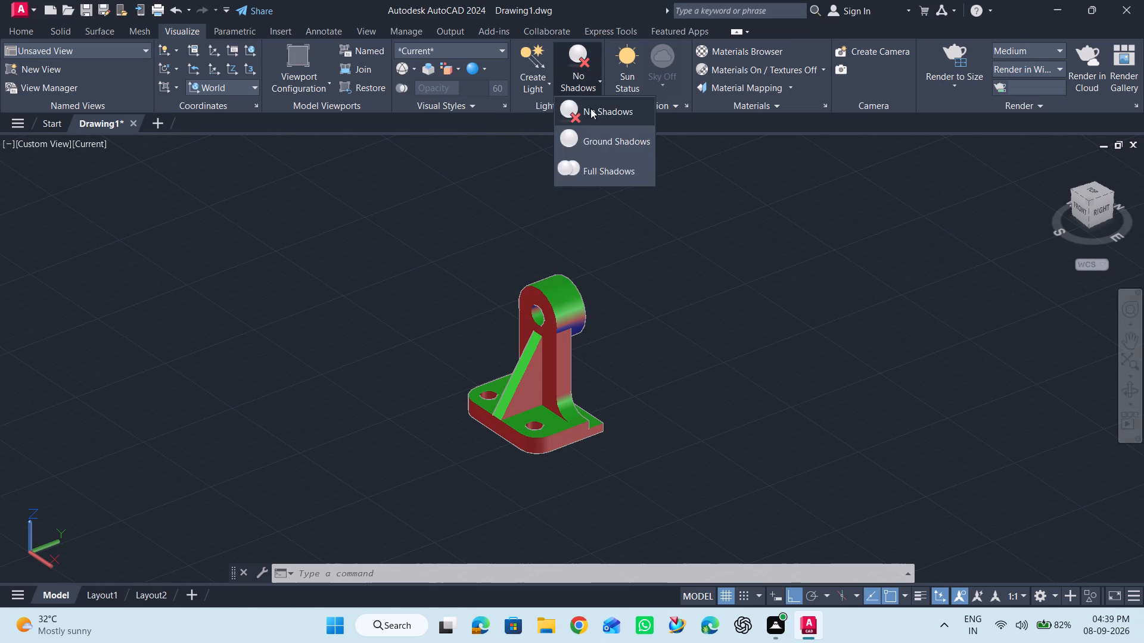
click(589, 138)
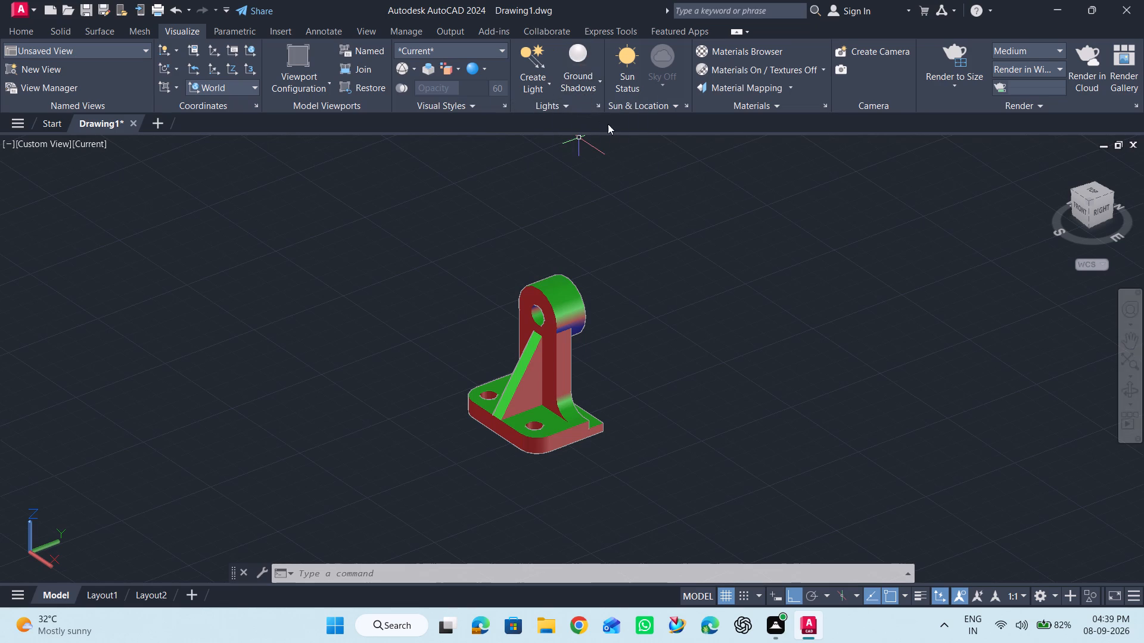
Undo the shadow, face colour mode and distant light changes, back to the Shaded with edges visual style.
key(ctrl+z)
key(ctrl+z)
key(ctrl+z)
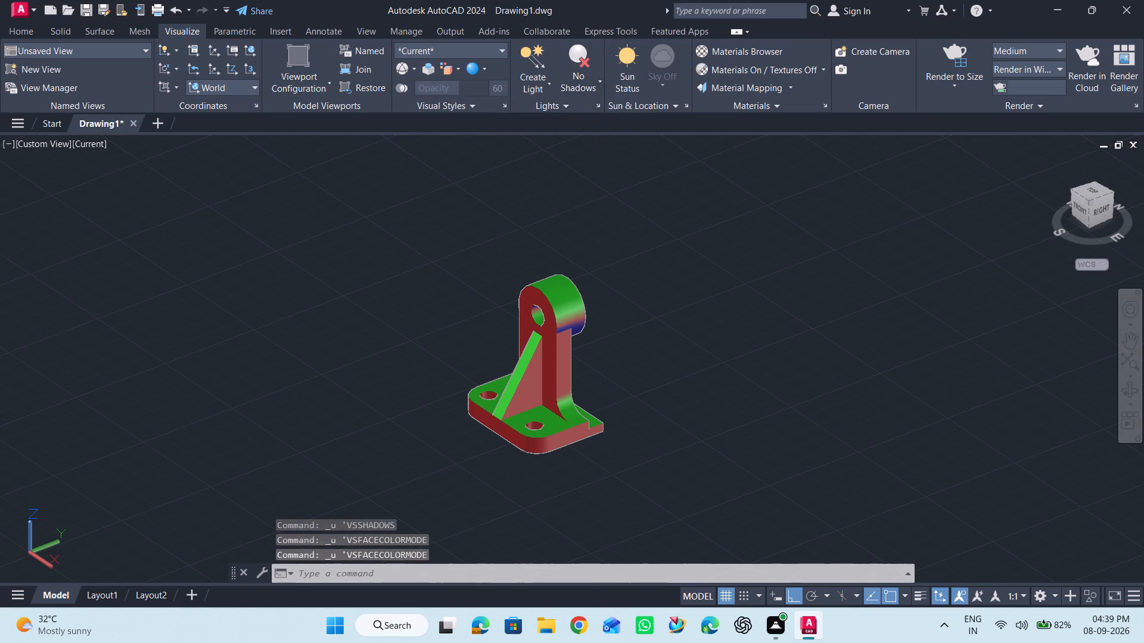
key(ctrl+z)
key(ctrl+z)
key(ctrl+z)
key(ctrl+z)
key(ctrl+z)
key(ctrl+z)
key(ctrl+z)
key(ctrl+z)
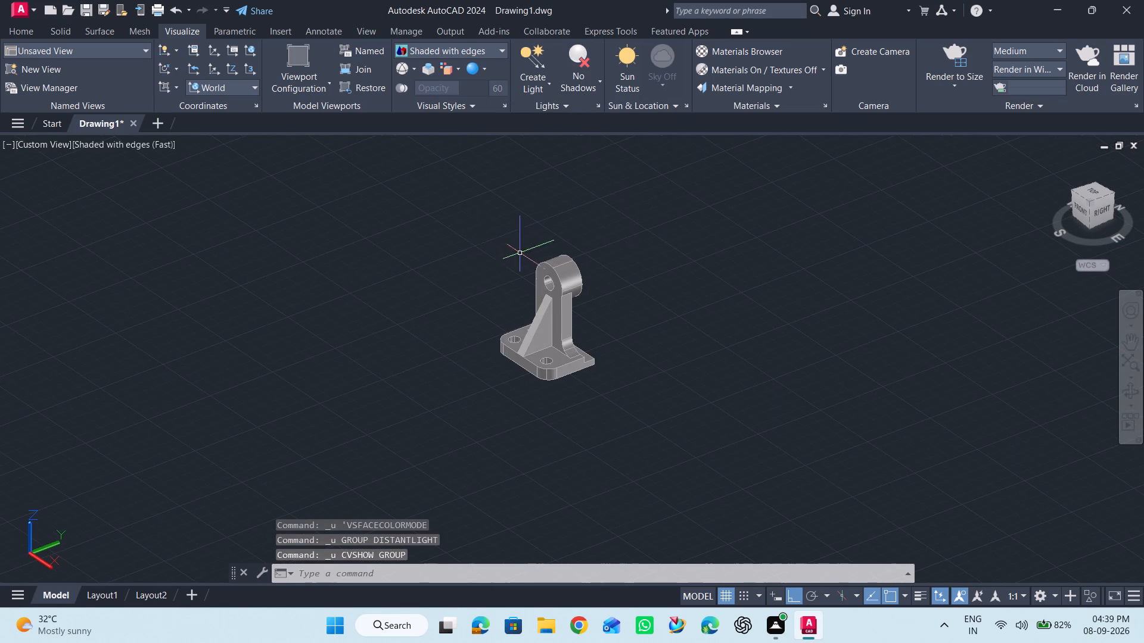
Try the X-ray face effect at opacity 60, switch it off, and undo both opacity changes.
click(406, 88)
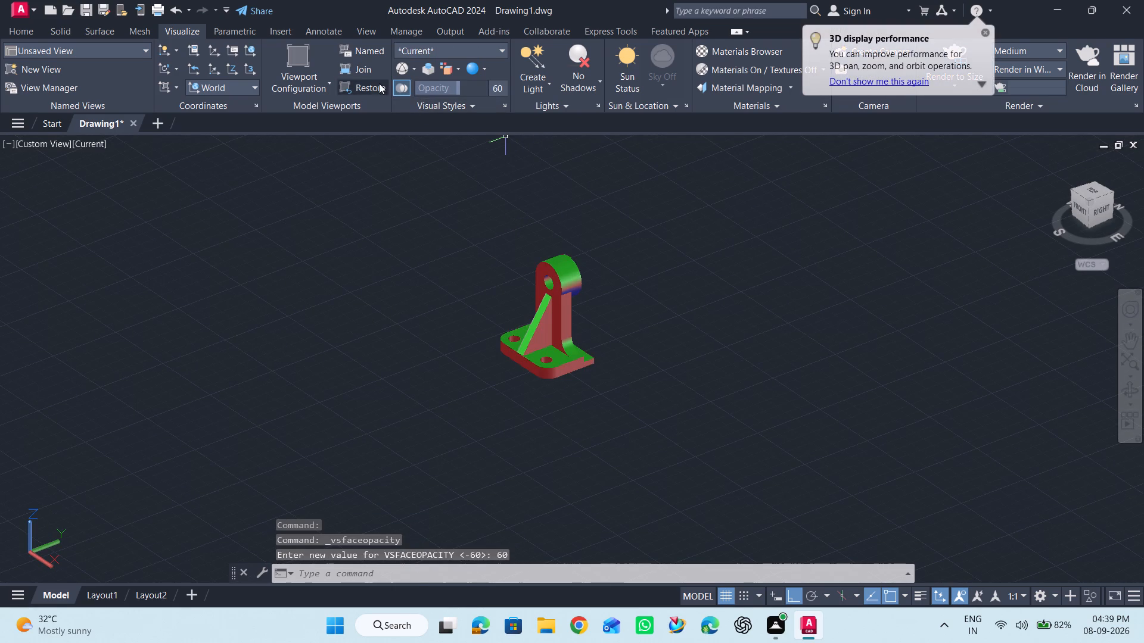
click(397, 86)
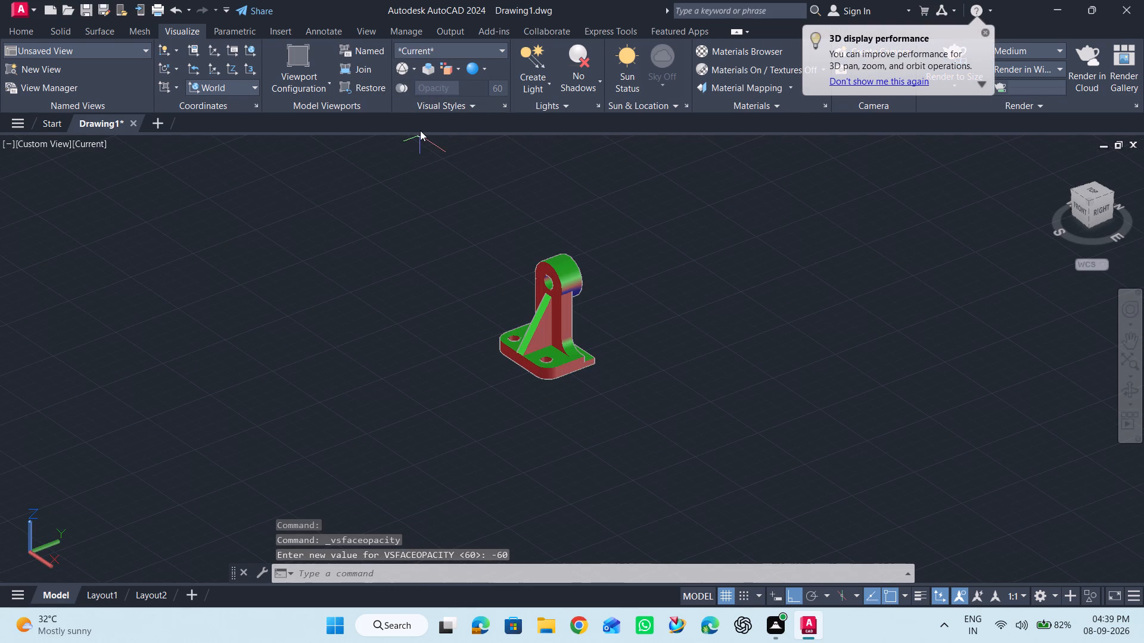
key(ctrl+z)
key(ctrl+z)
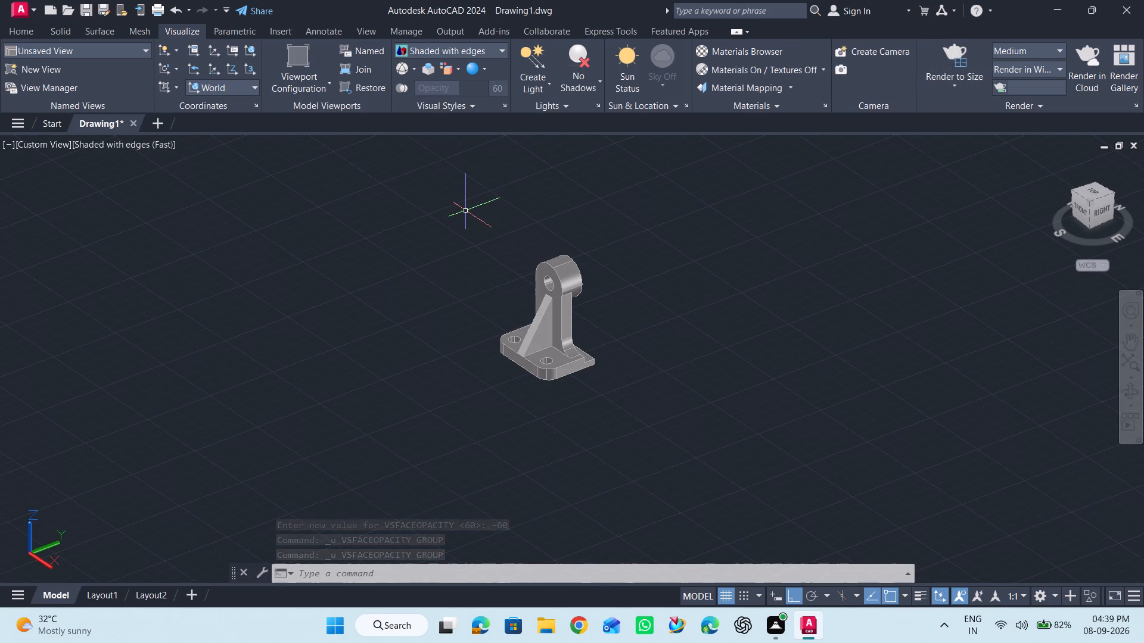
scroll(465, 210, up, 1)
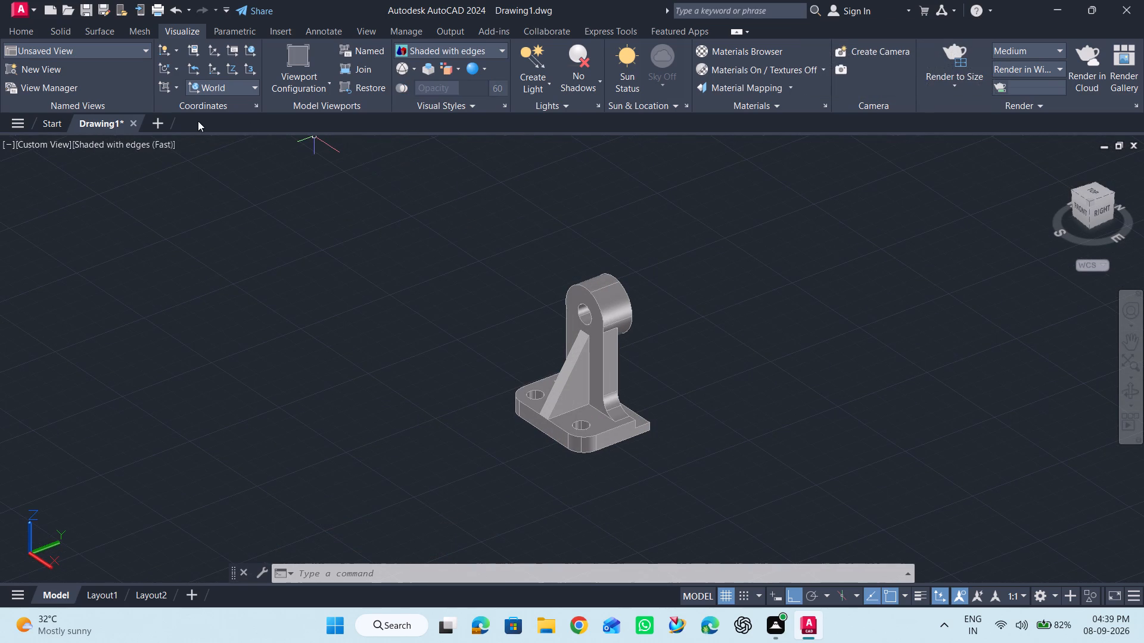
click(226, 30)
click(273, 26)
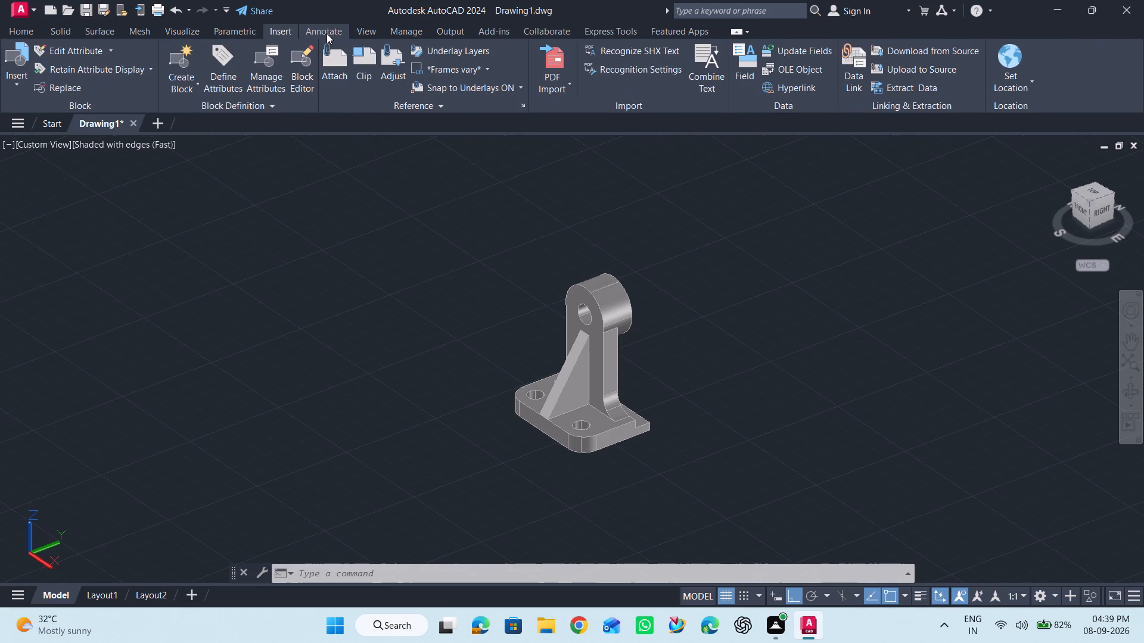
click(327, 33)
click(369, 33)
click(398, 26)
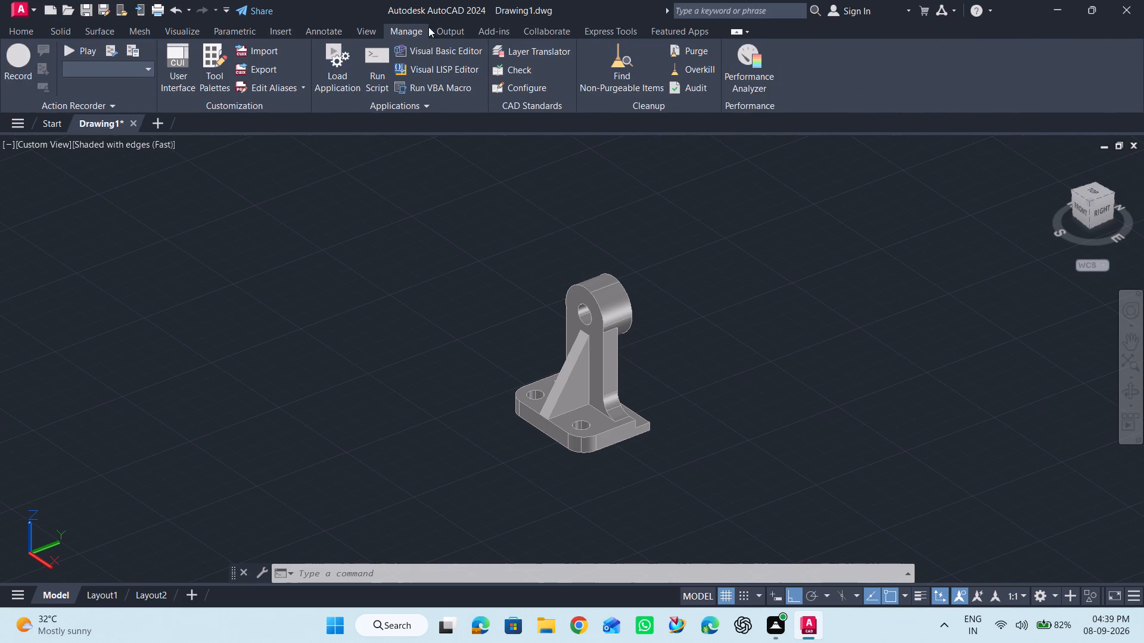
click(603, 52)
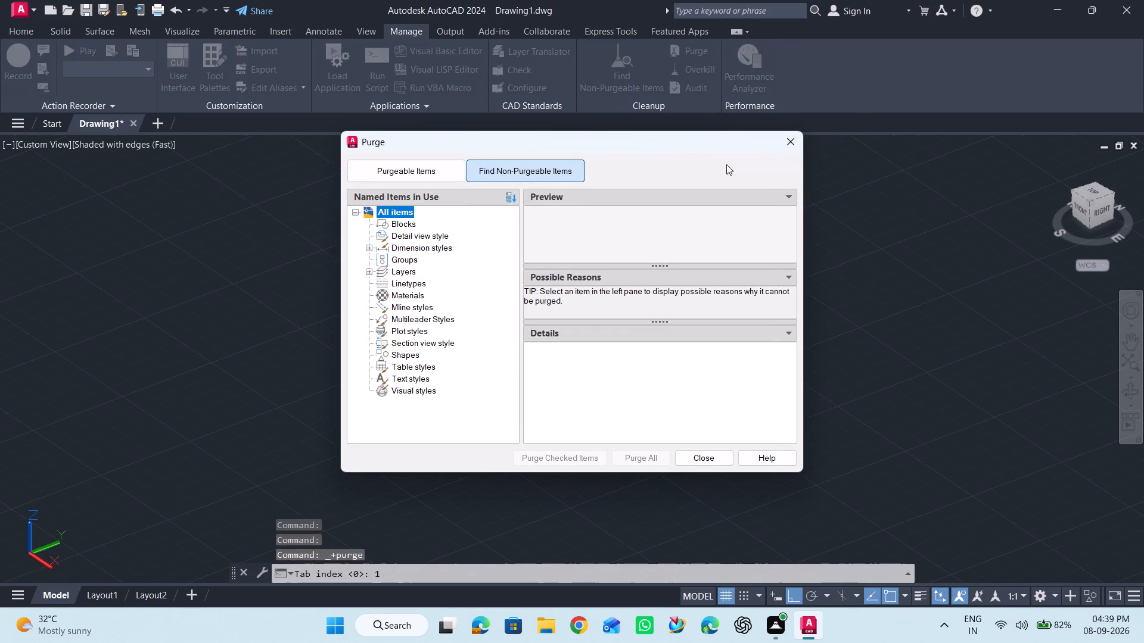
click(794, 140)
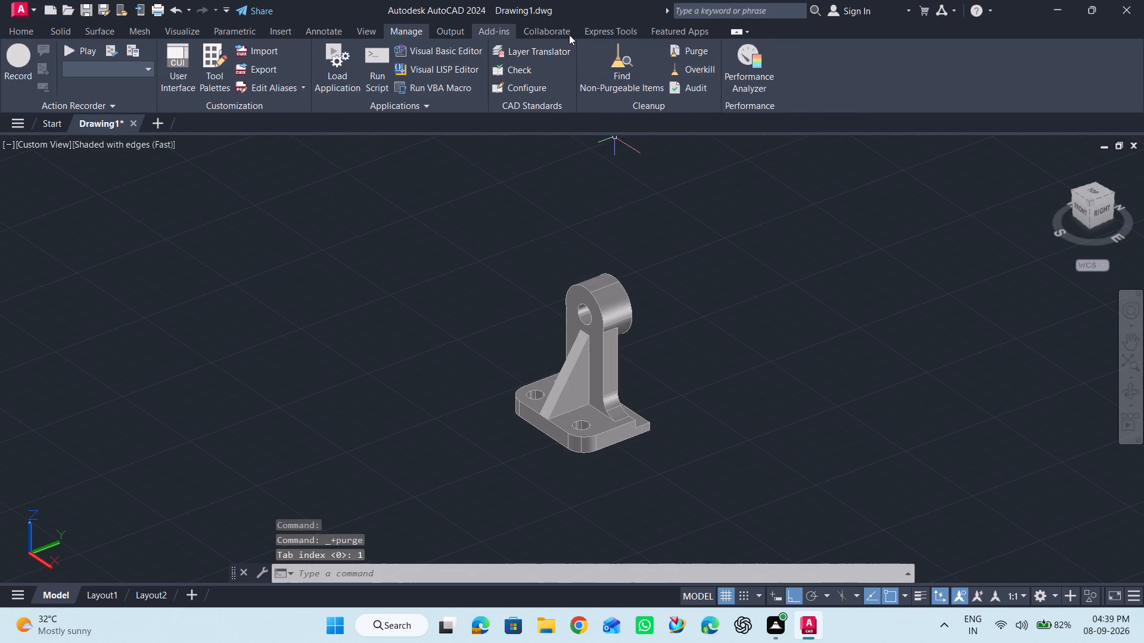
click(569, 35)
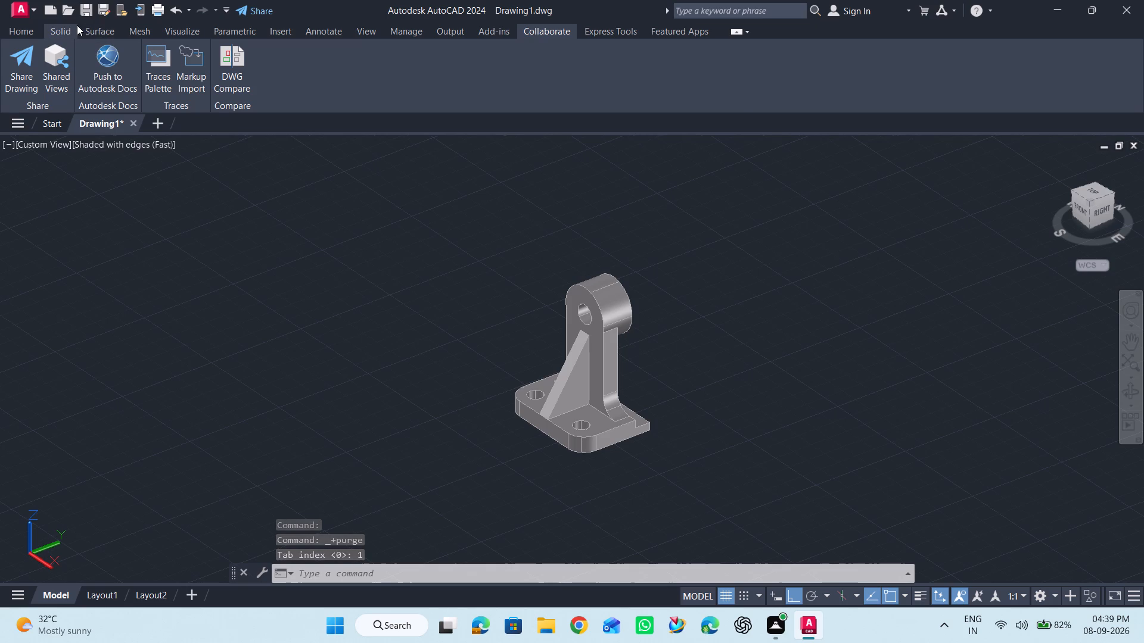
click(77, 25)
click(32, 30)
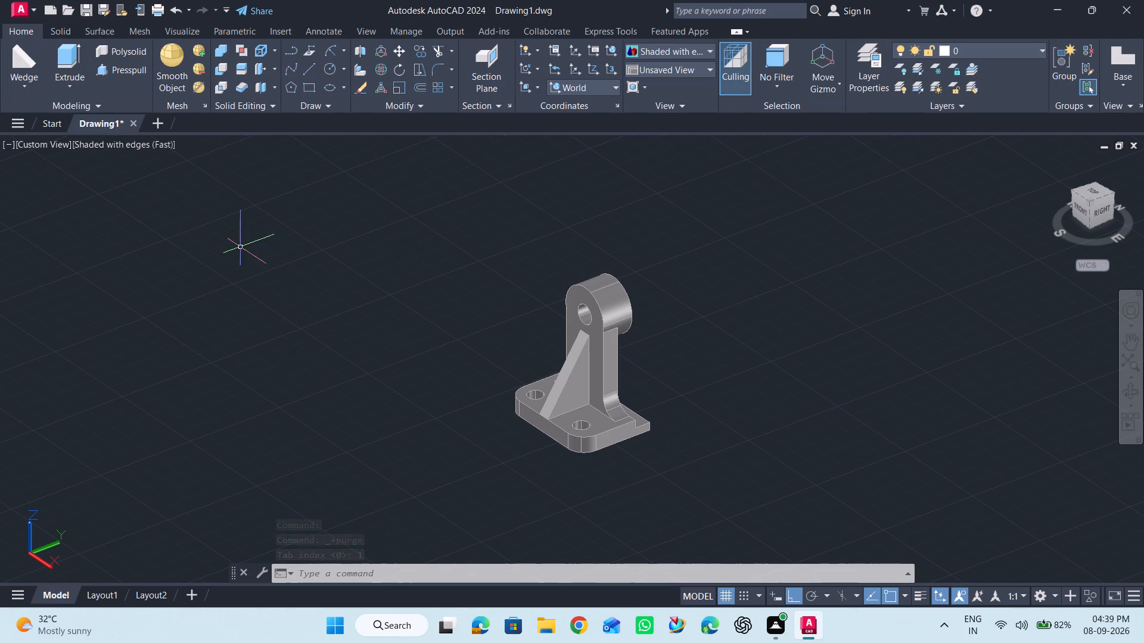
Start a plot with the previous plot's DWG To PDF and ISO A4 settings, and set its window around the whole bracket.
scroll(422, 336, down, 1)
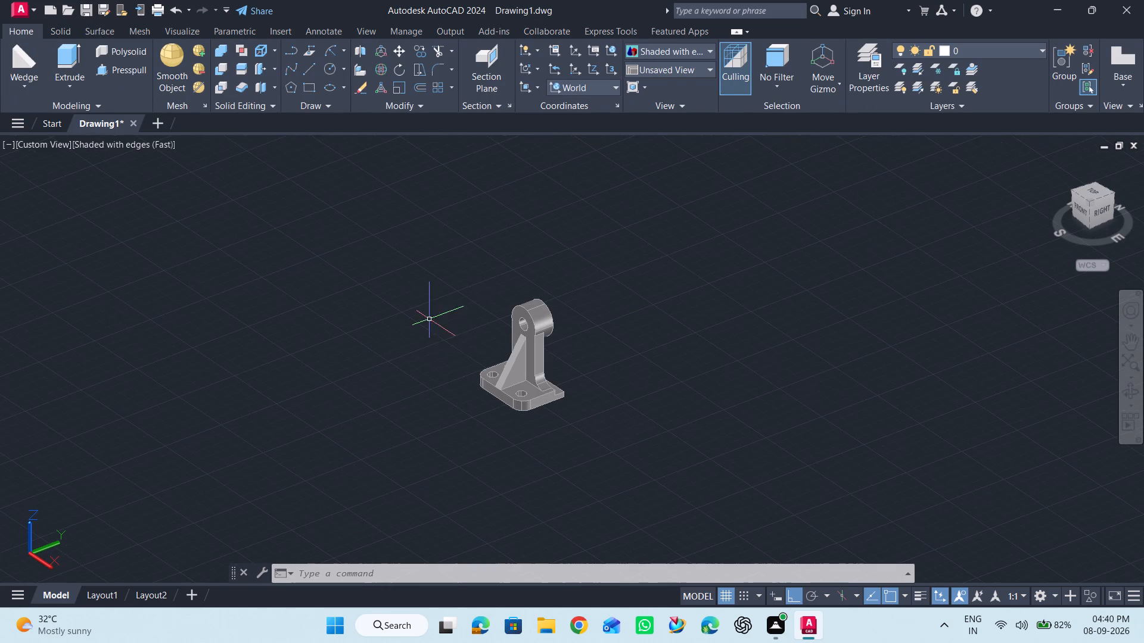
scroll(446, 369, up, 2)
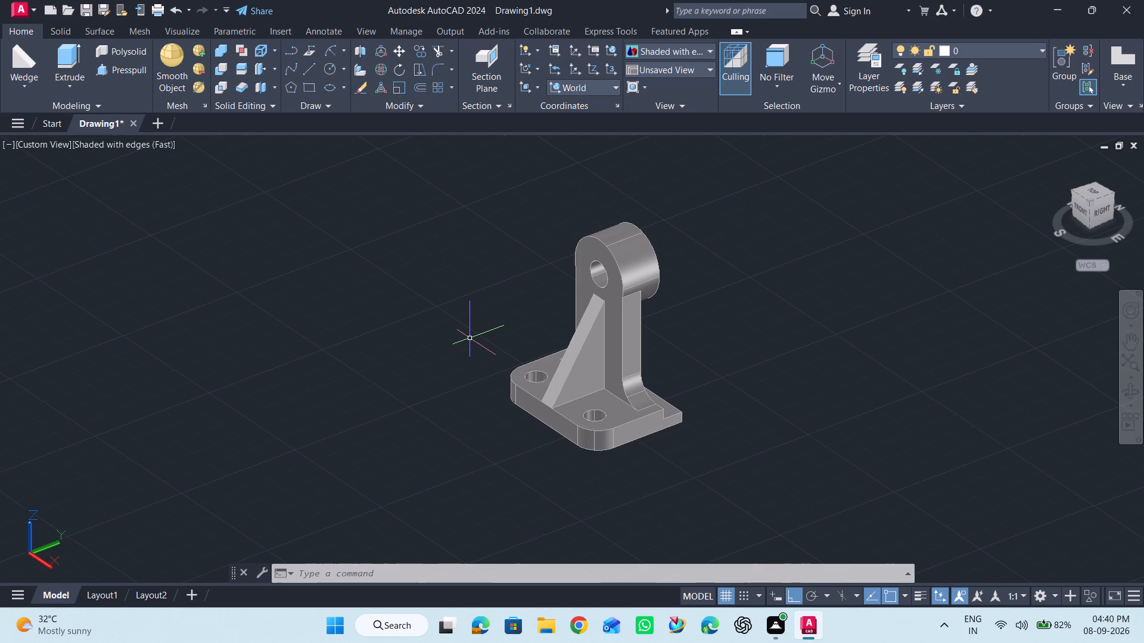
key(ctrl+p)
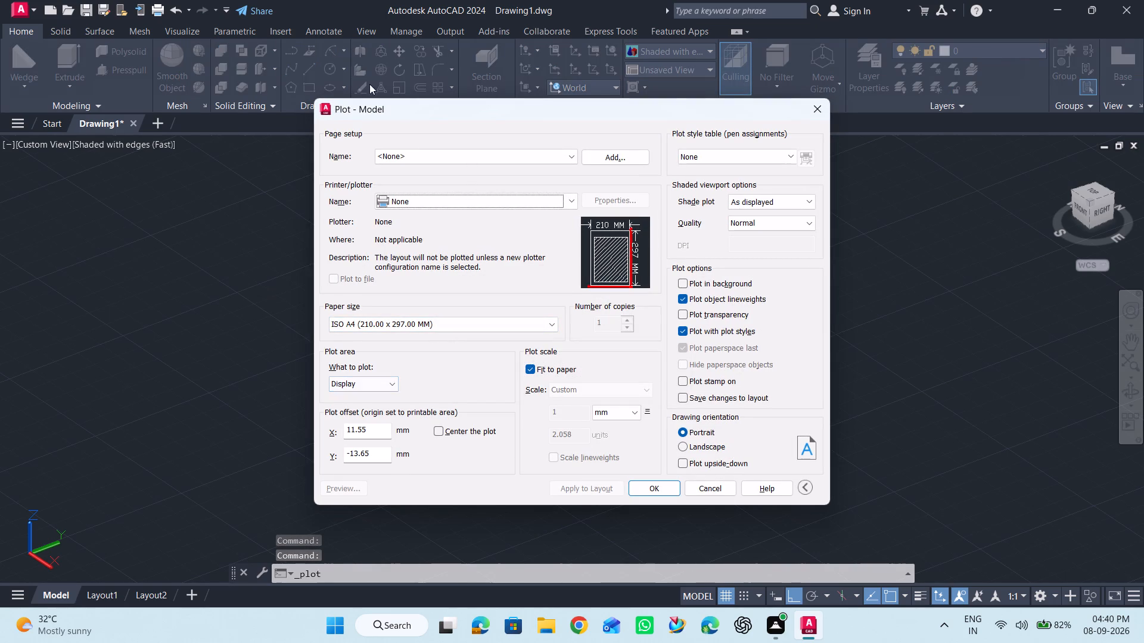
click(441, 154)
click(411, 179)
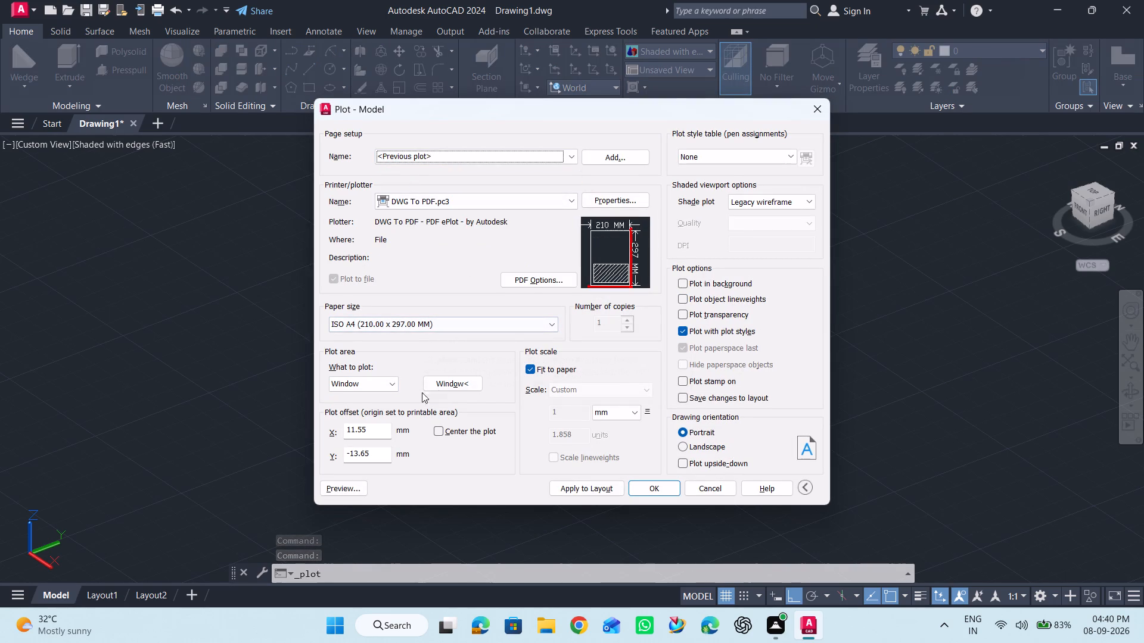
click(452, 383)
click(444, 145)
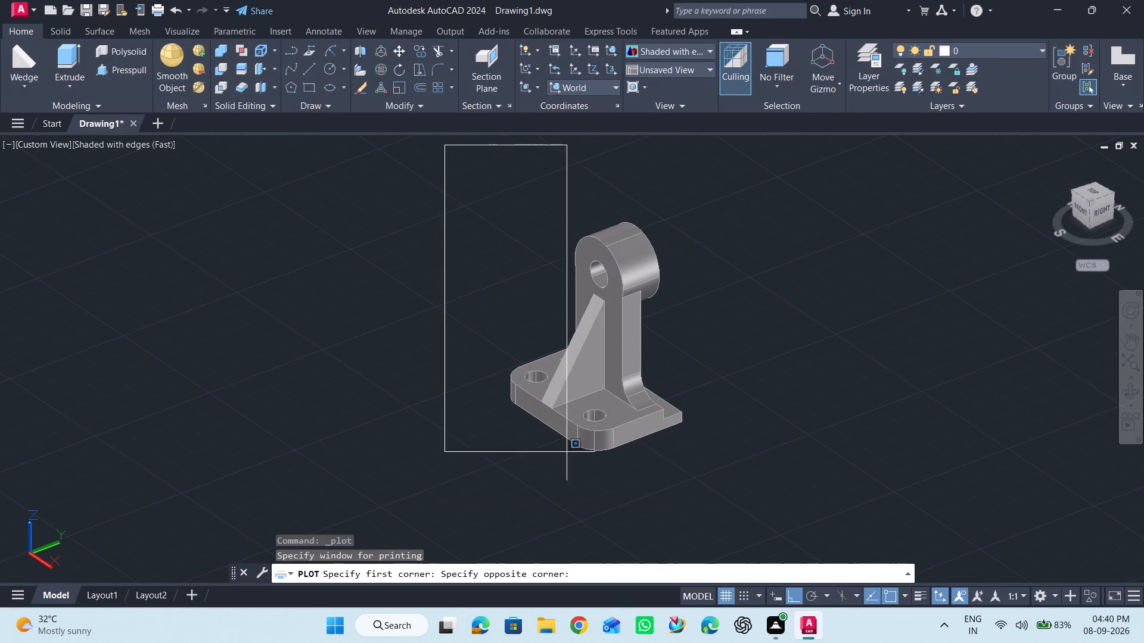
click(772, 525)
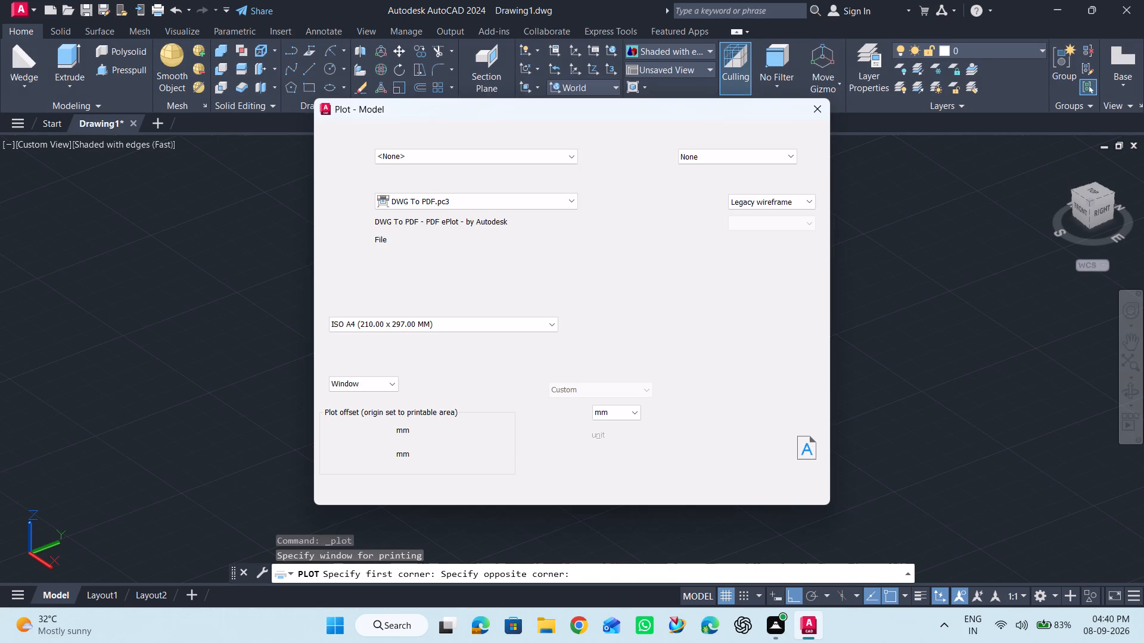
Preview the A4 plot of the bracket with the Legacy wireframe shade plot, and close the preview.
click(353, 486)
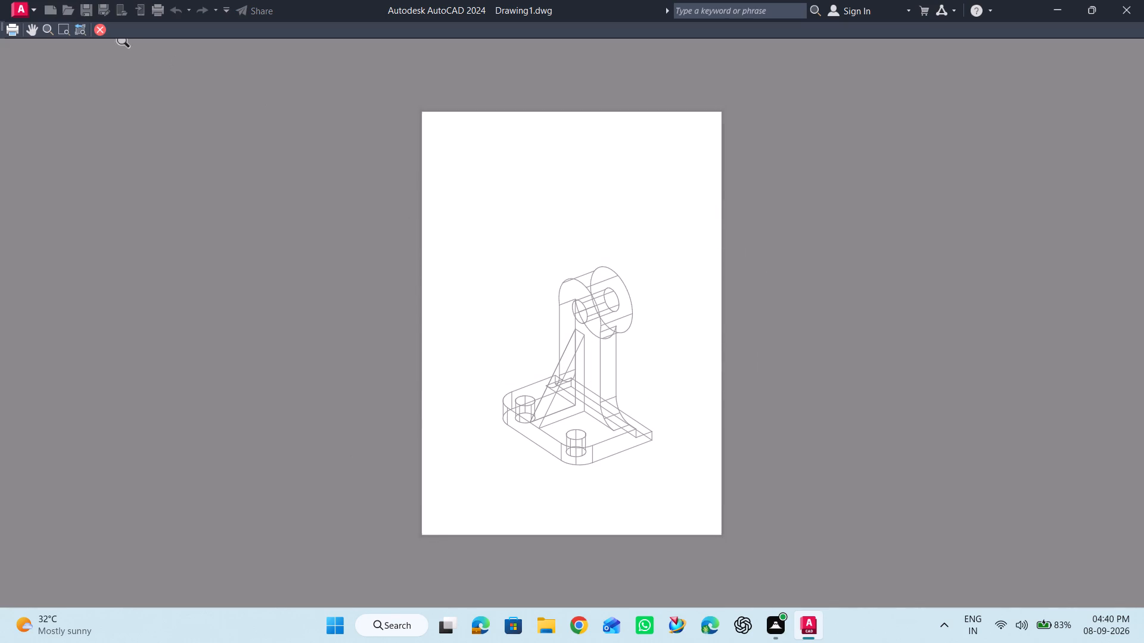
click(101, 29)
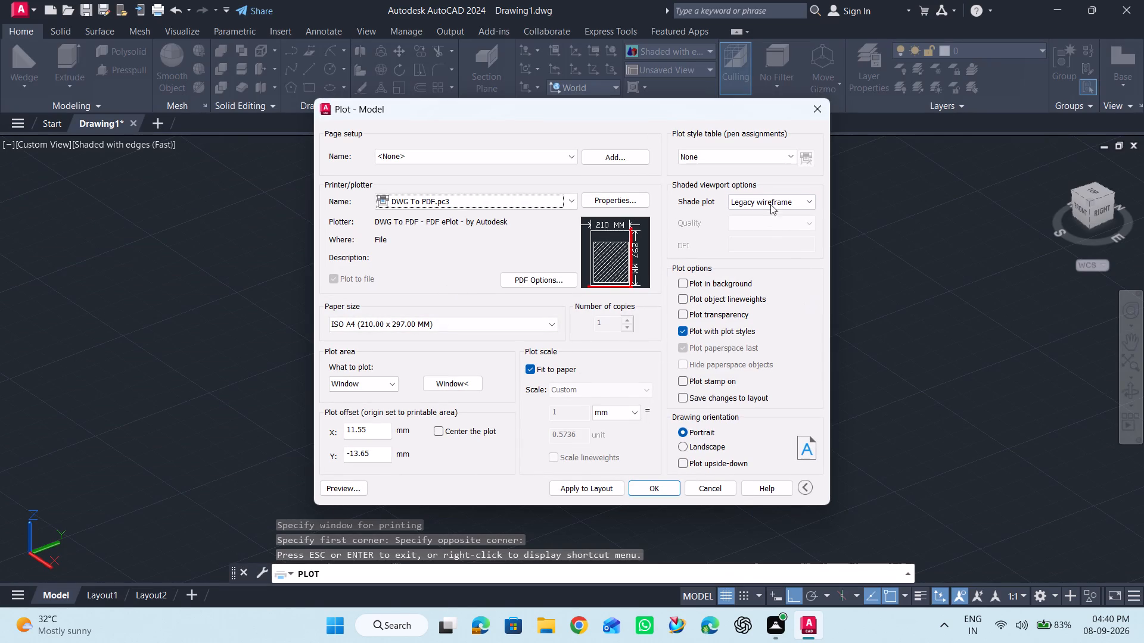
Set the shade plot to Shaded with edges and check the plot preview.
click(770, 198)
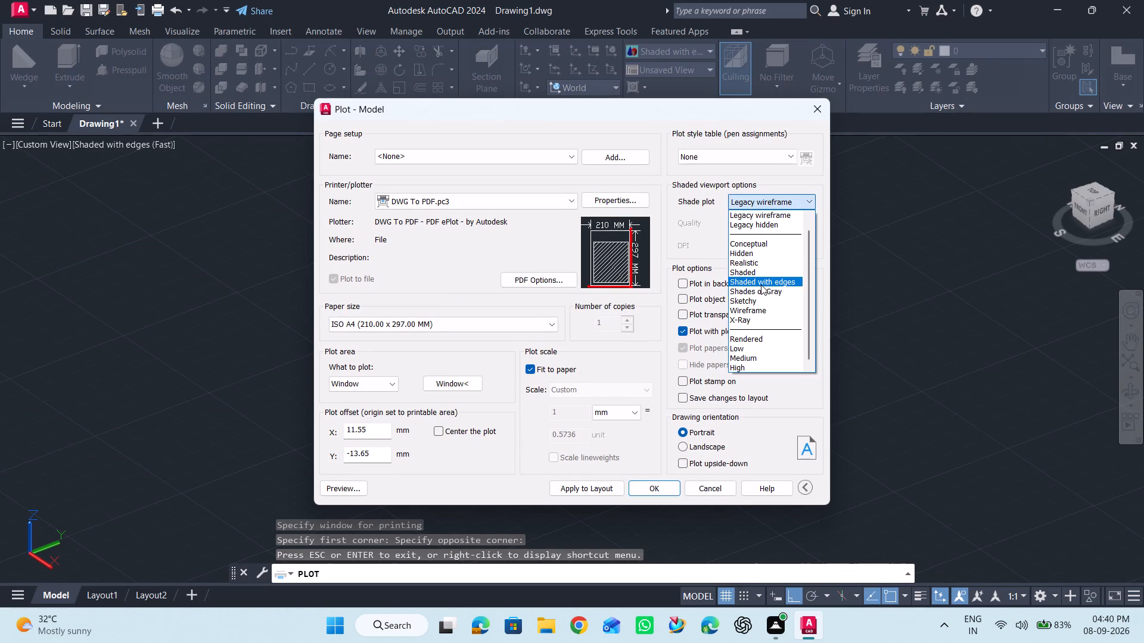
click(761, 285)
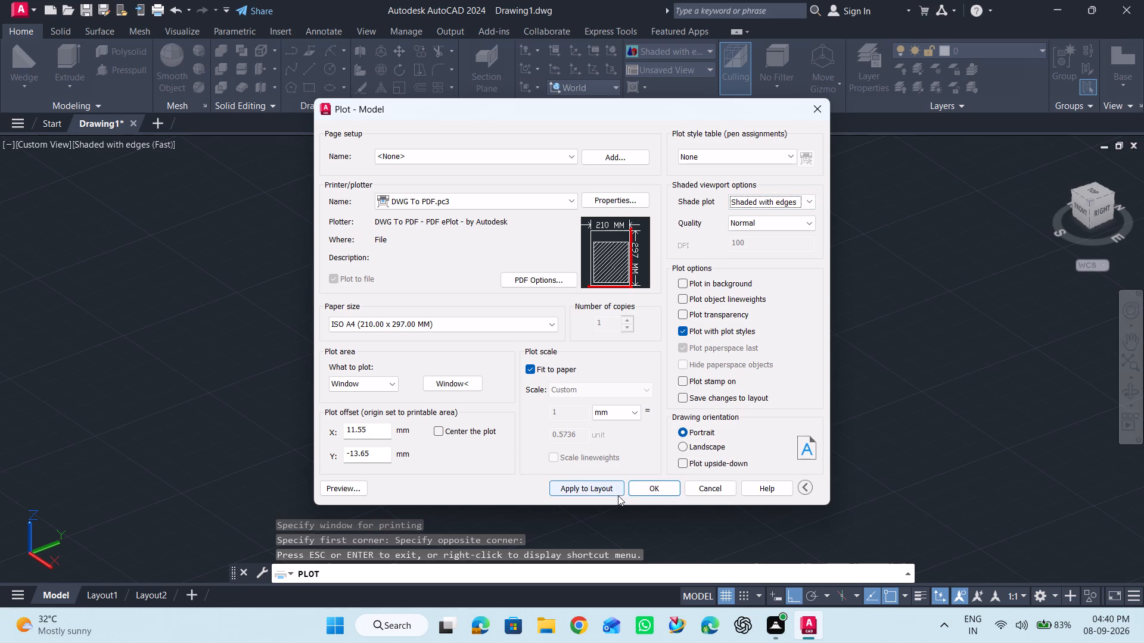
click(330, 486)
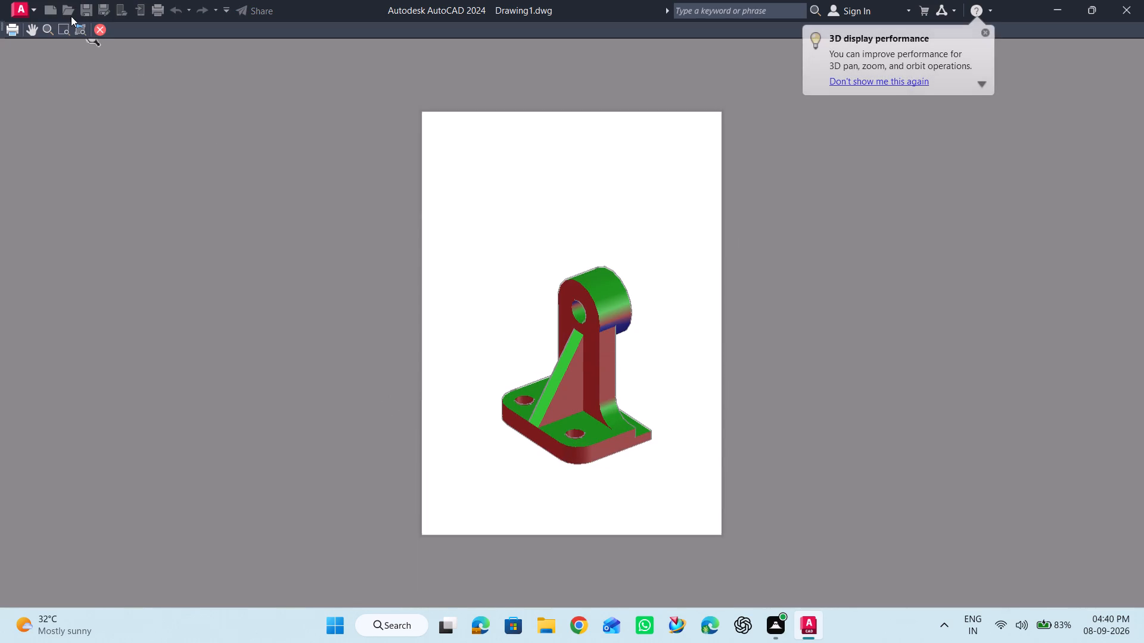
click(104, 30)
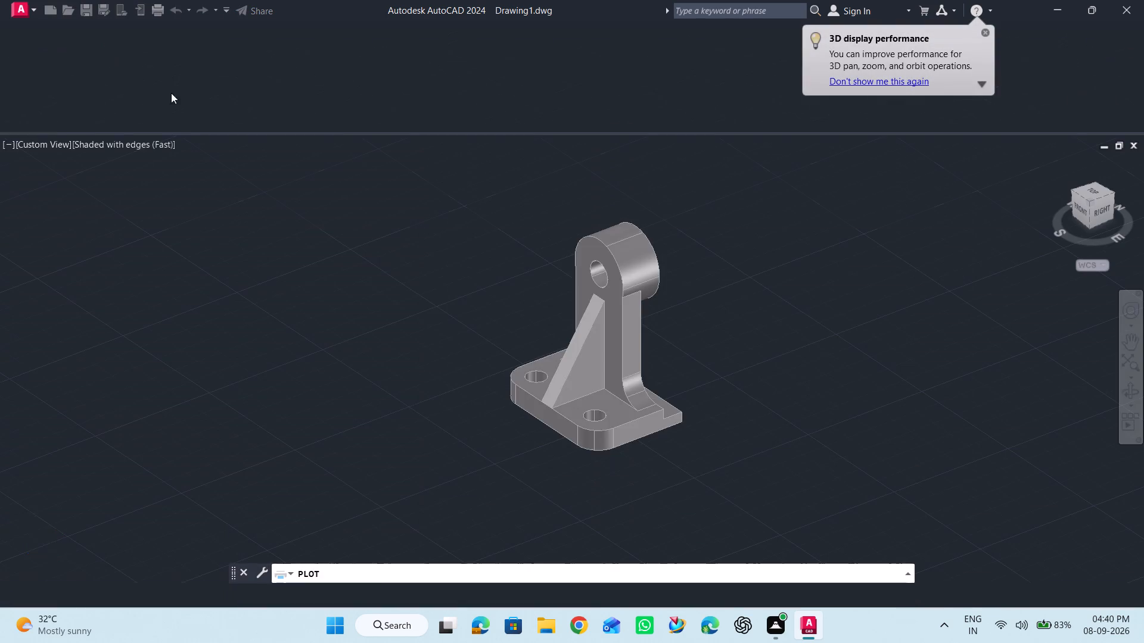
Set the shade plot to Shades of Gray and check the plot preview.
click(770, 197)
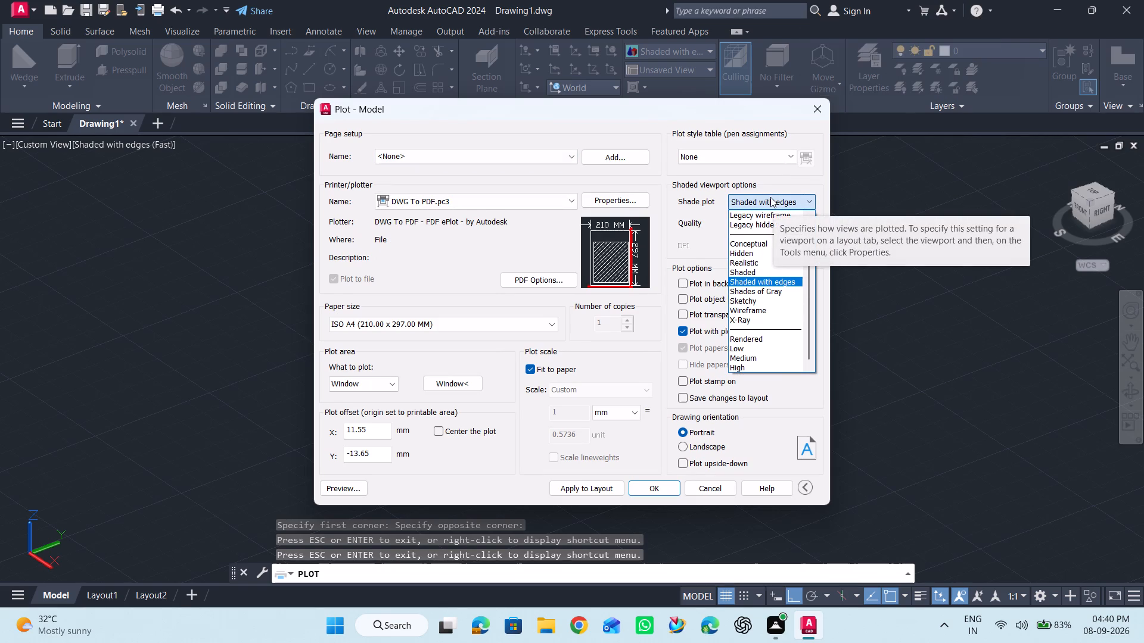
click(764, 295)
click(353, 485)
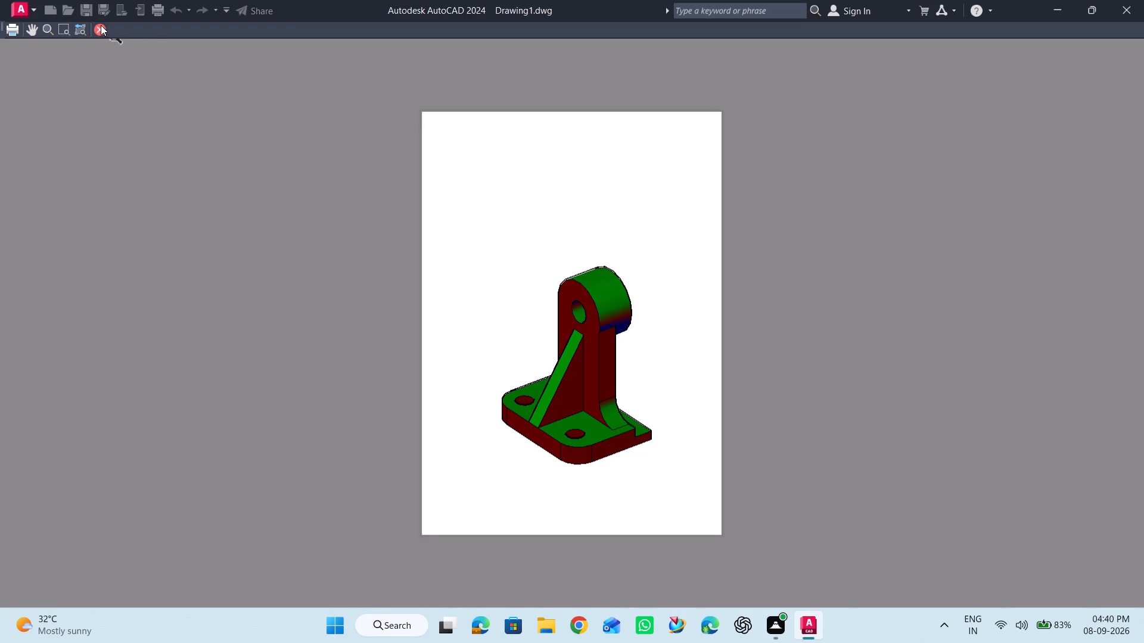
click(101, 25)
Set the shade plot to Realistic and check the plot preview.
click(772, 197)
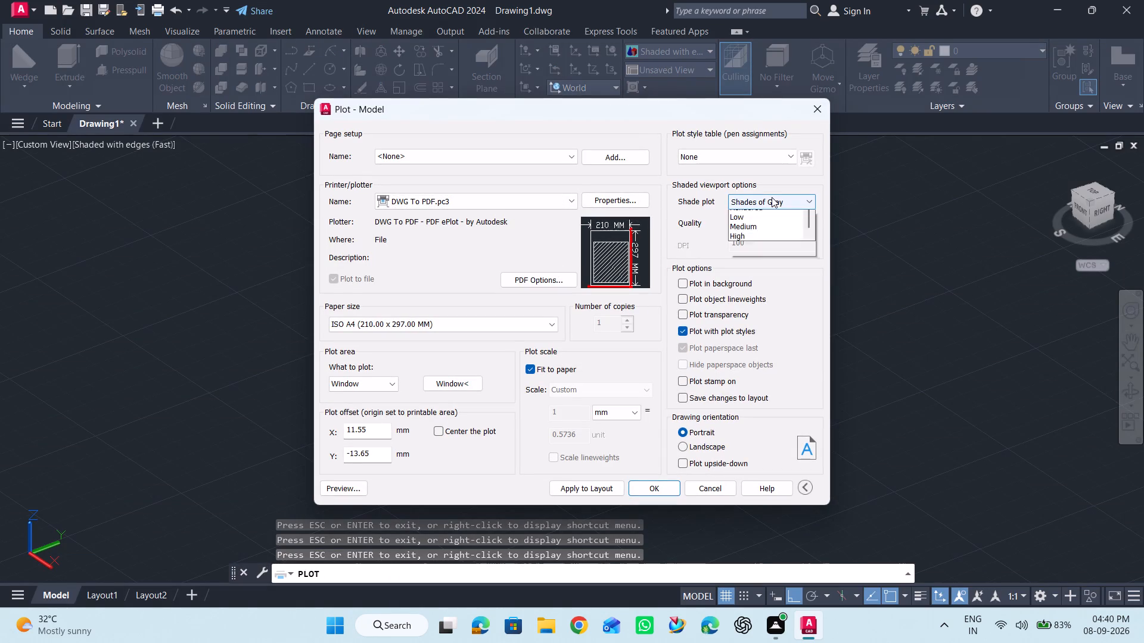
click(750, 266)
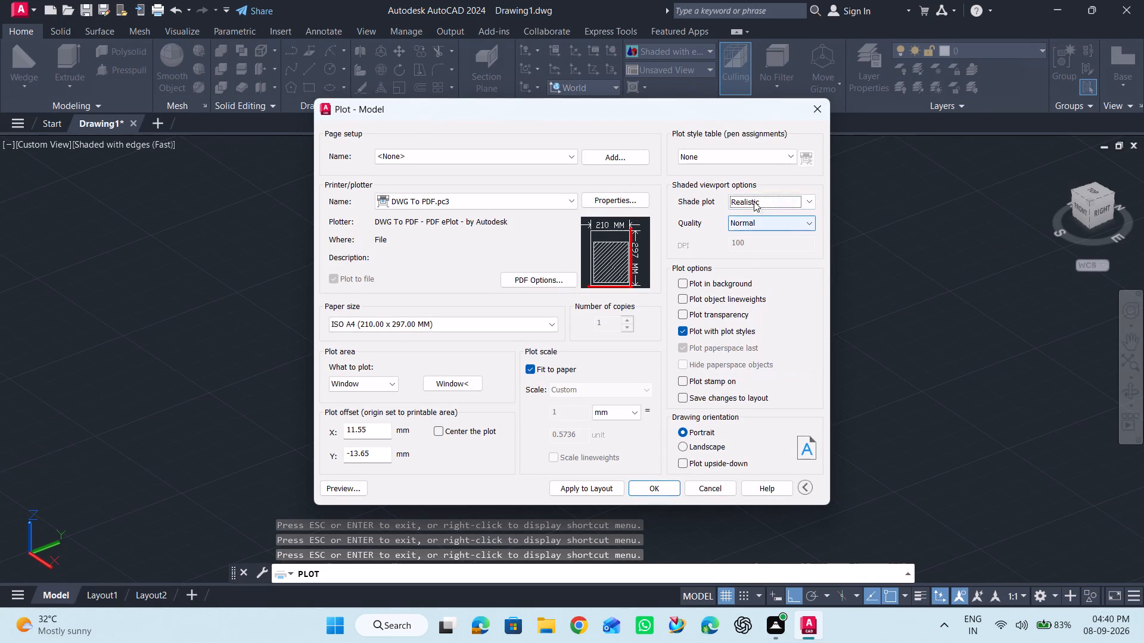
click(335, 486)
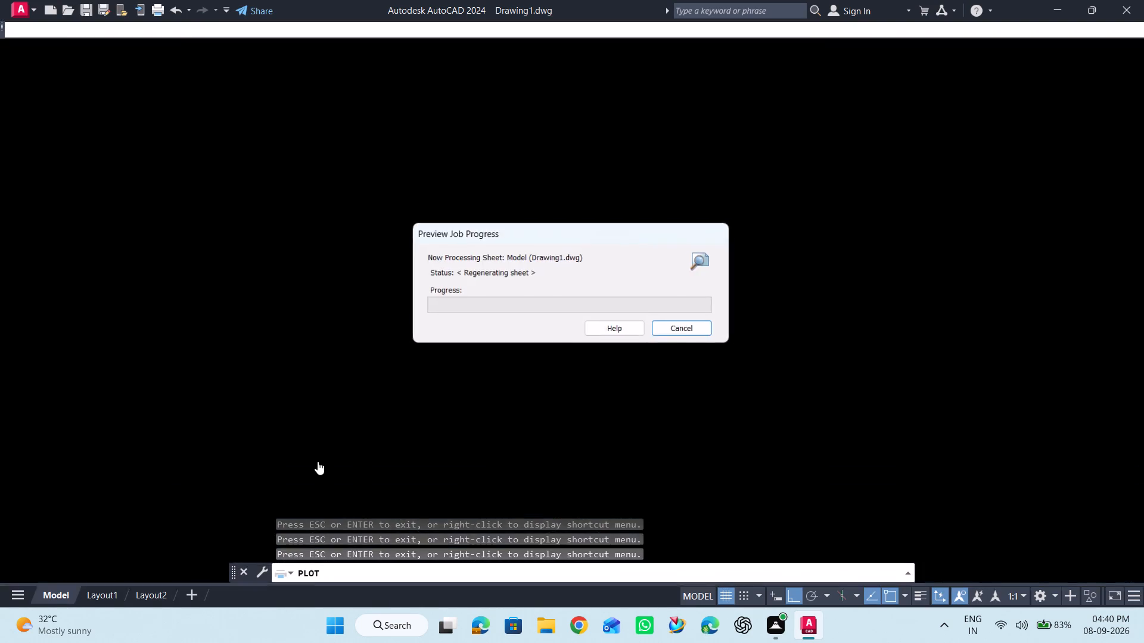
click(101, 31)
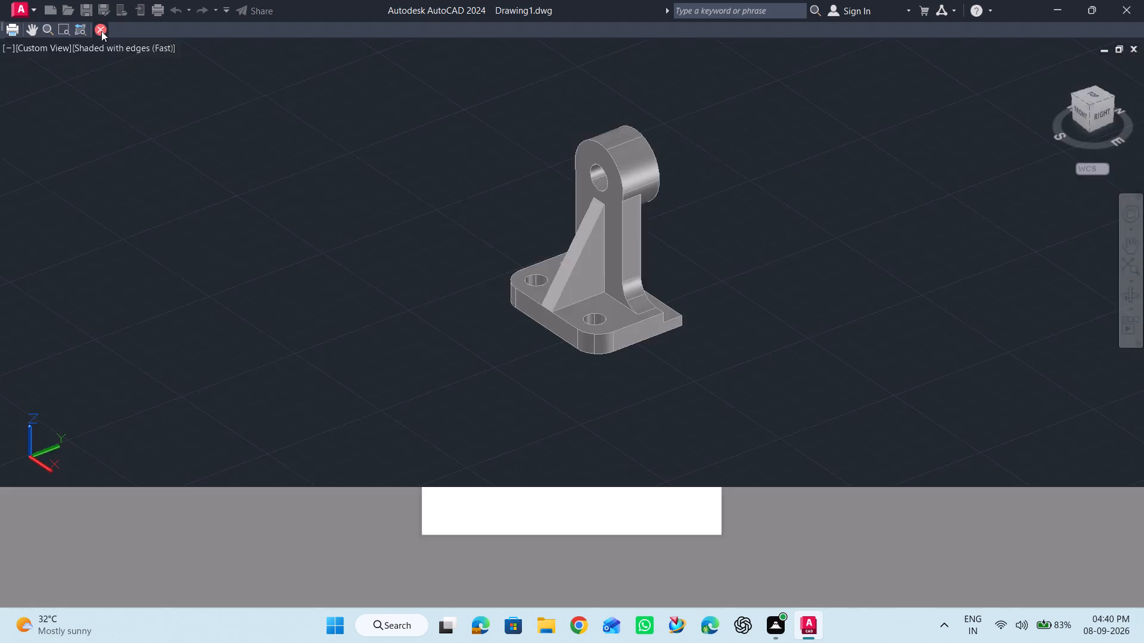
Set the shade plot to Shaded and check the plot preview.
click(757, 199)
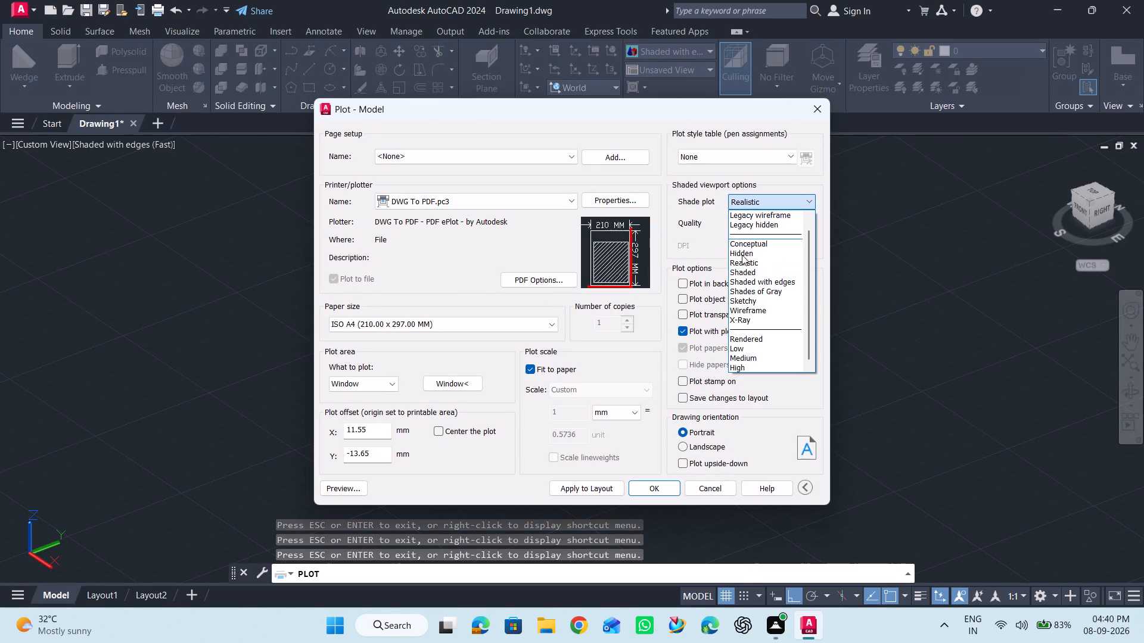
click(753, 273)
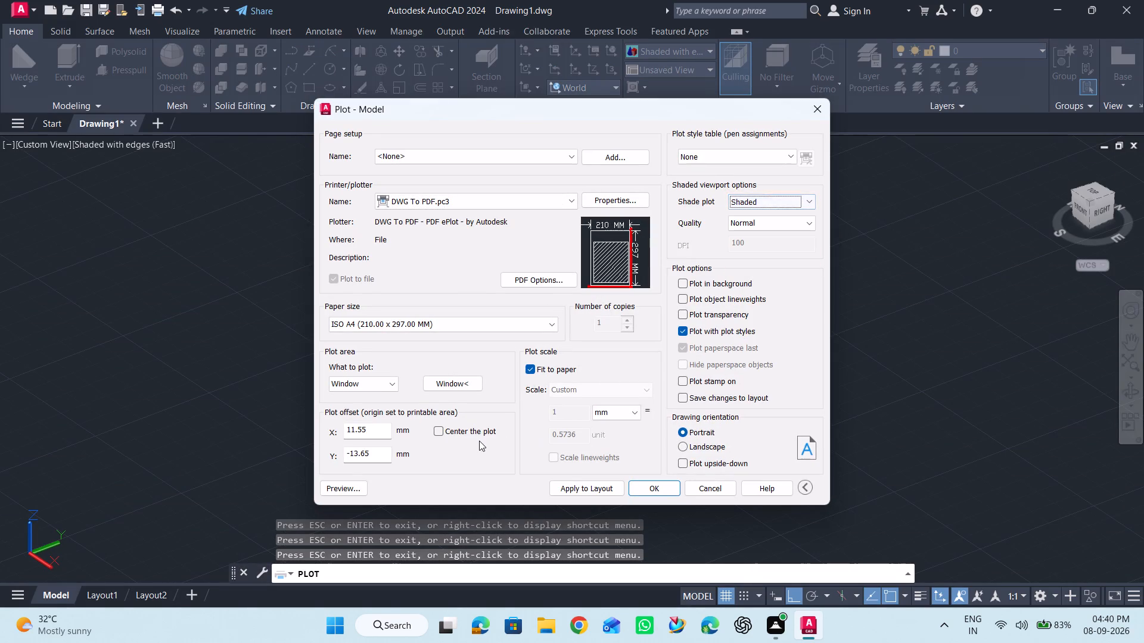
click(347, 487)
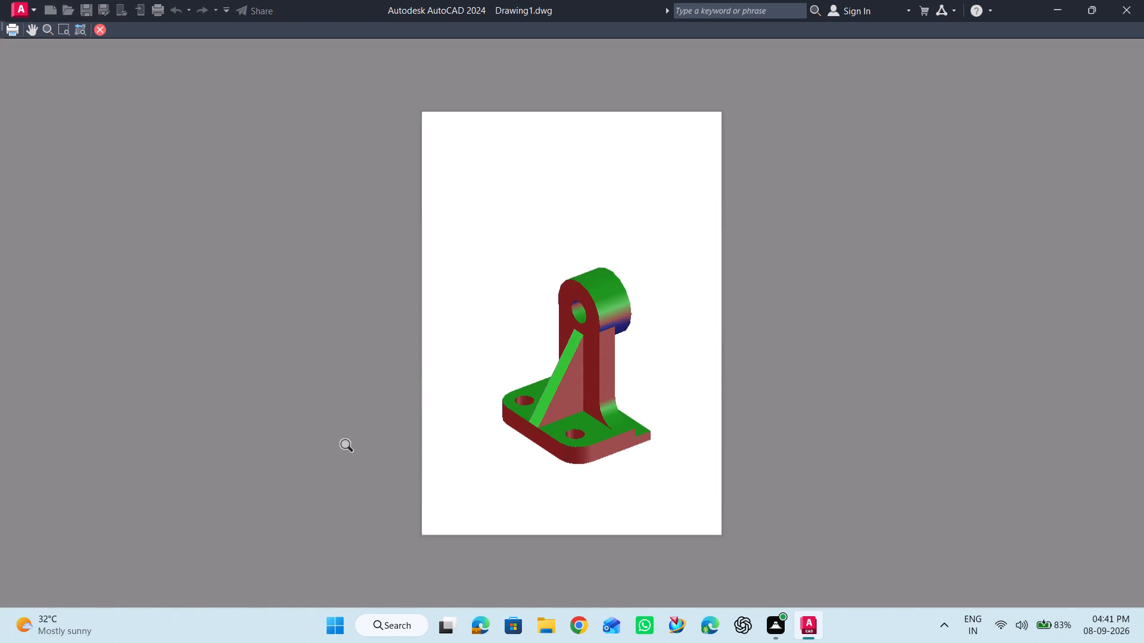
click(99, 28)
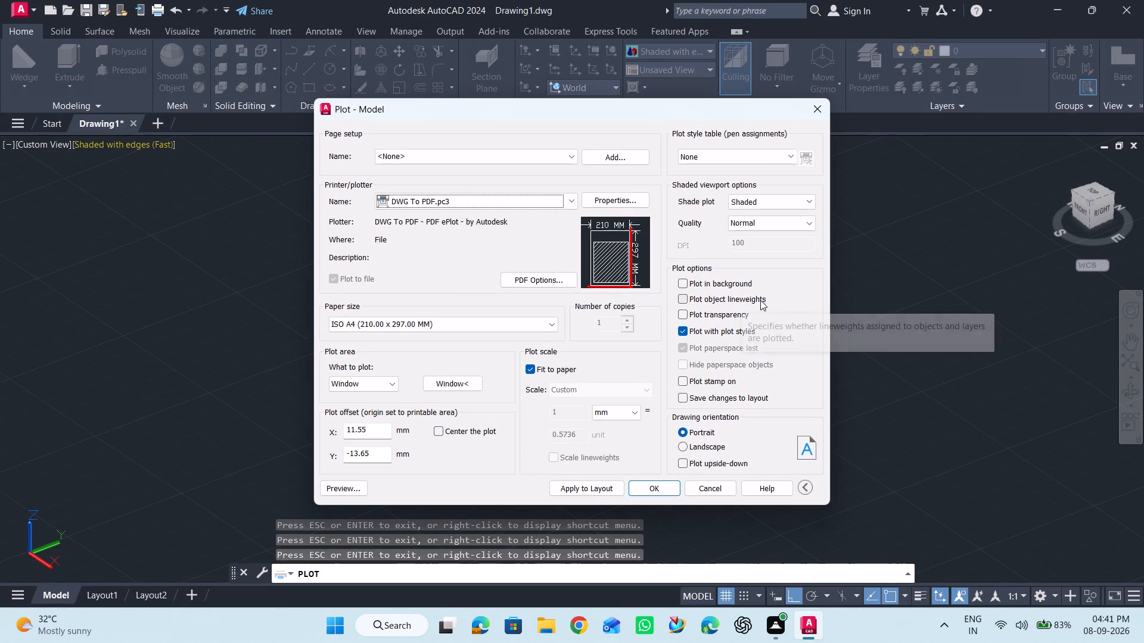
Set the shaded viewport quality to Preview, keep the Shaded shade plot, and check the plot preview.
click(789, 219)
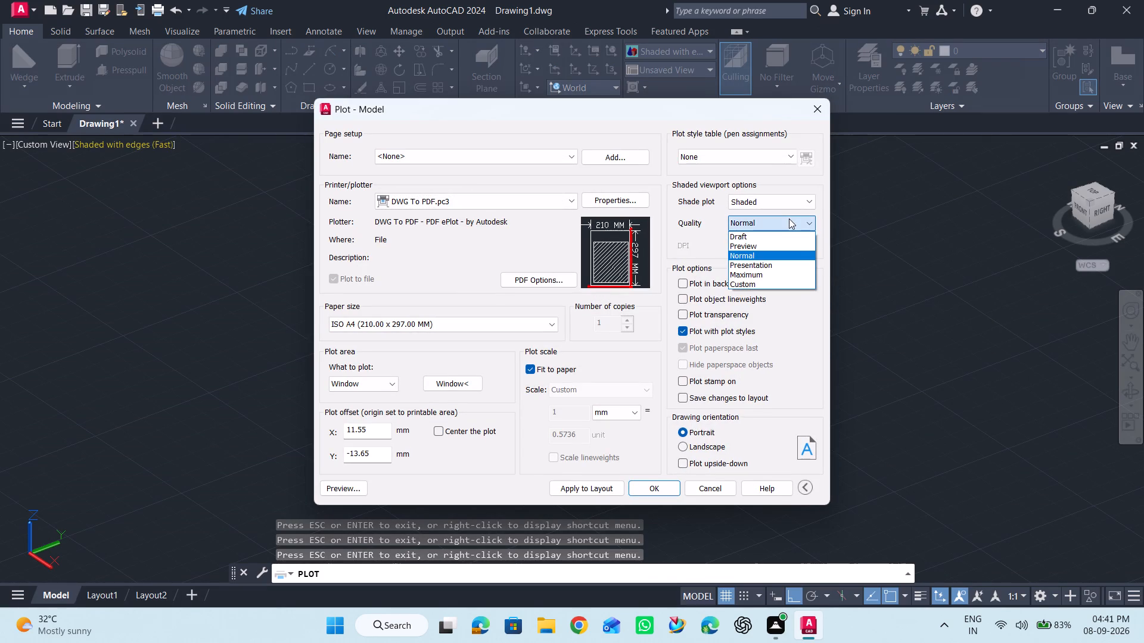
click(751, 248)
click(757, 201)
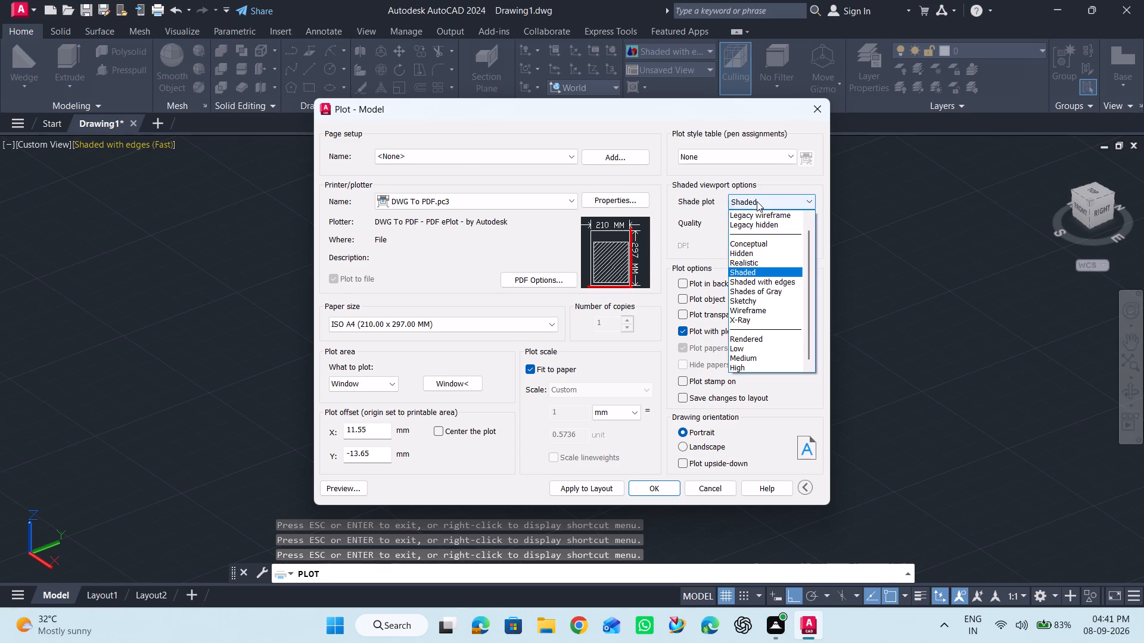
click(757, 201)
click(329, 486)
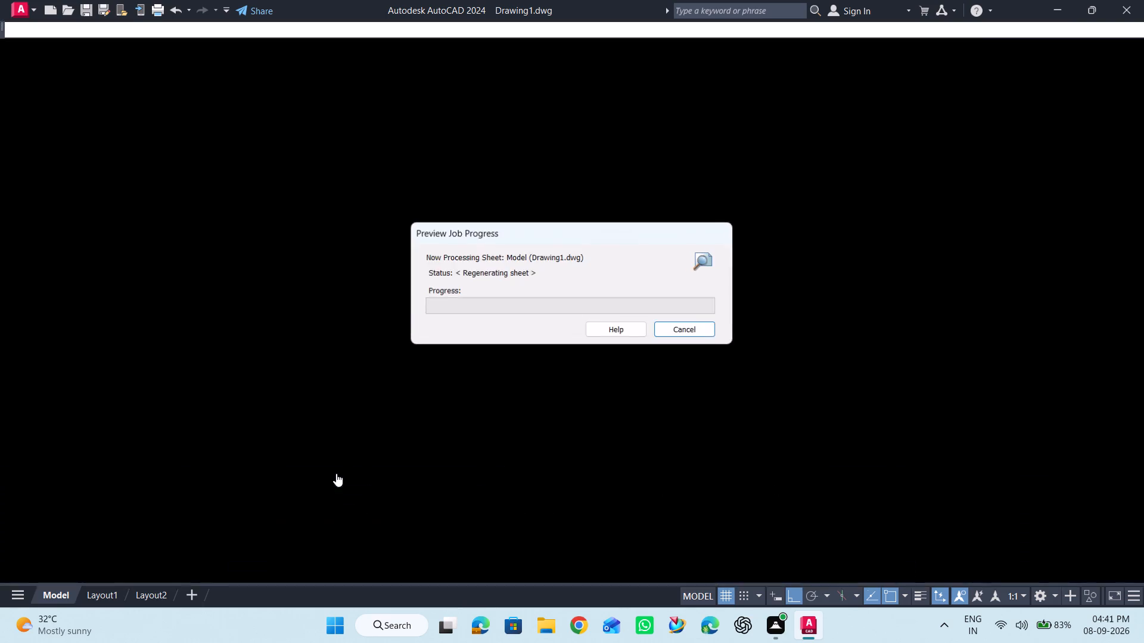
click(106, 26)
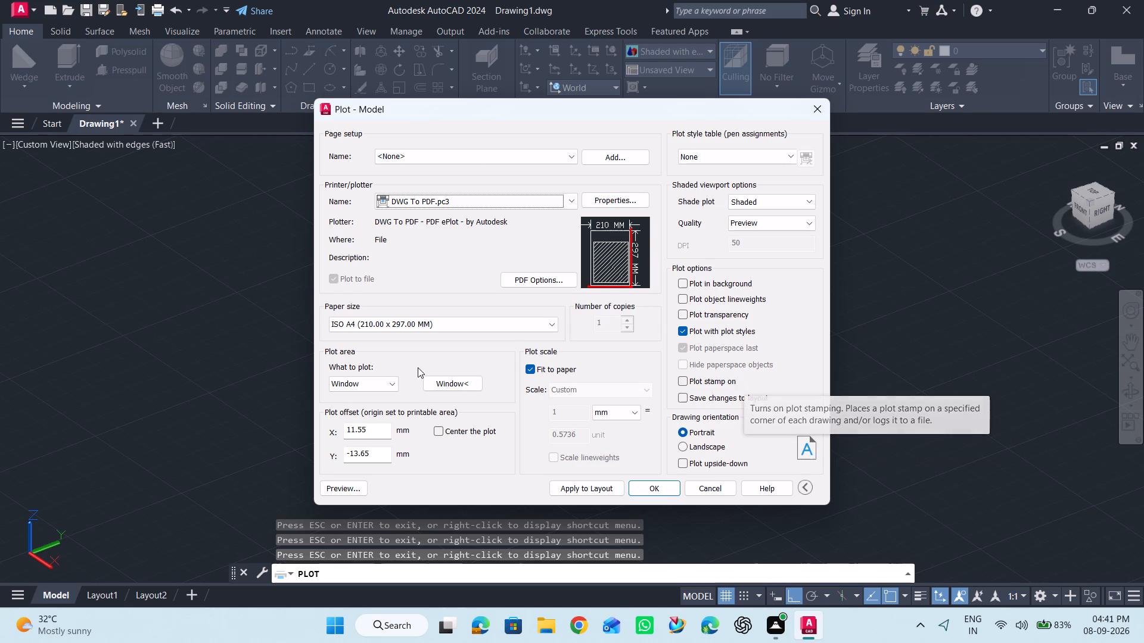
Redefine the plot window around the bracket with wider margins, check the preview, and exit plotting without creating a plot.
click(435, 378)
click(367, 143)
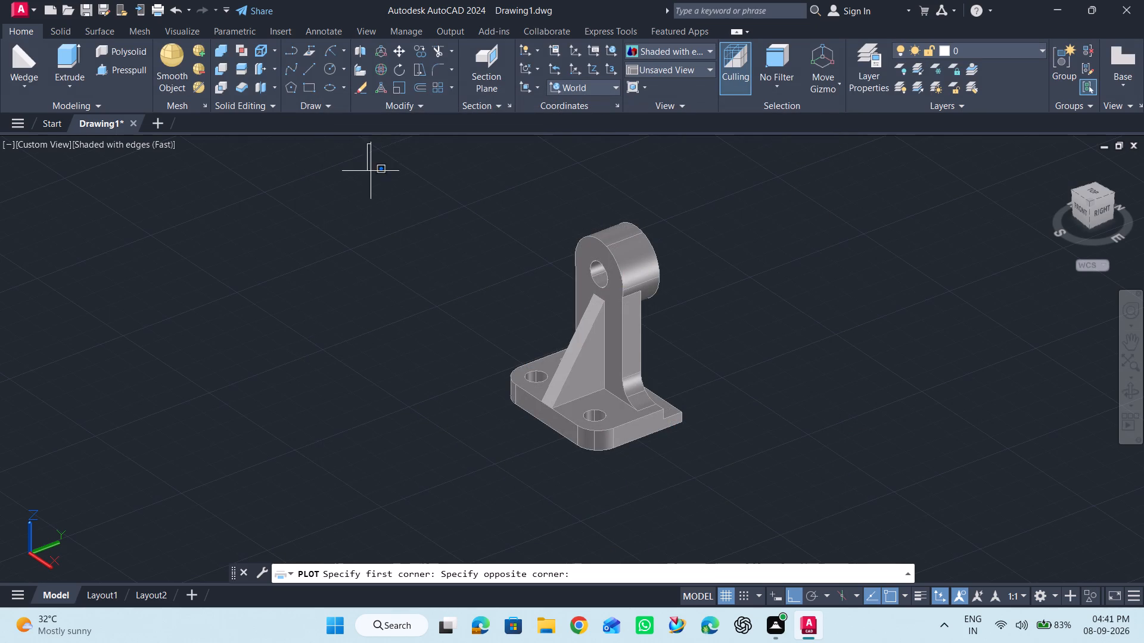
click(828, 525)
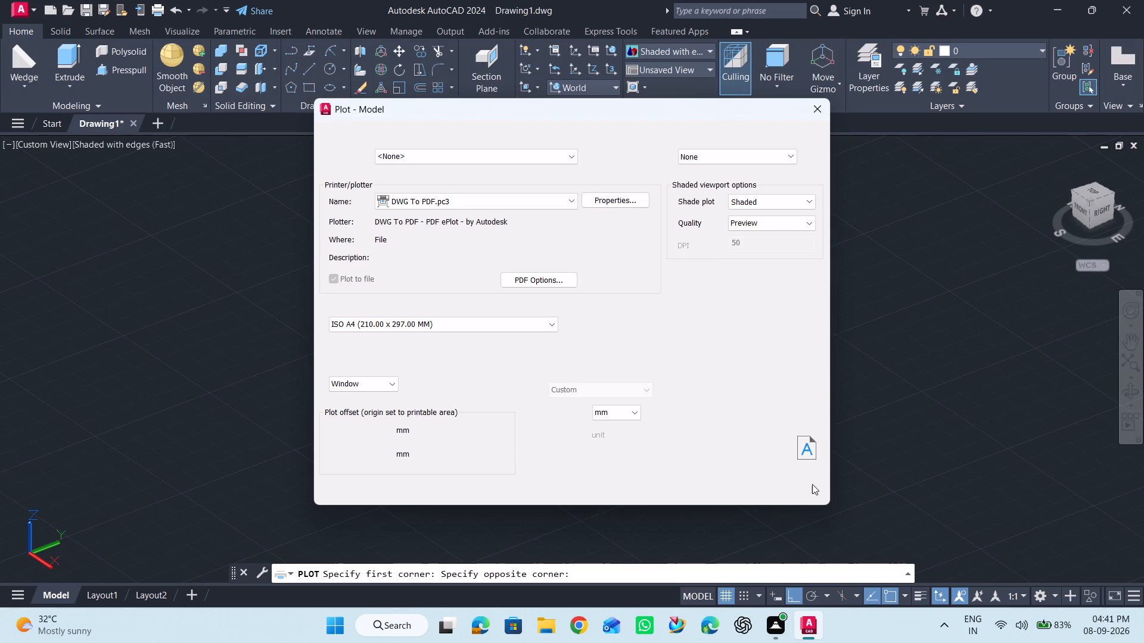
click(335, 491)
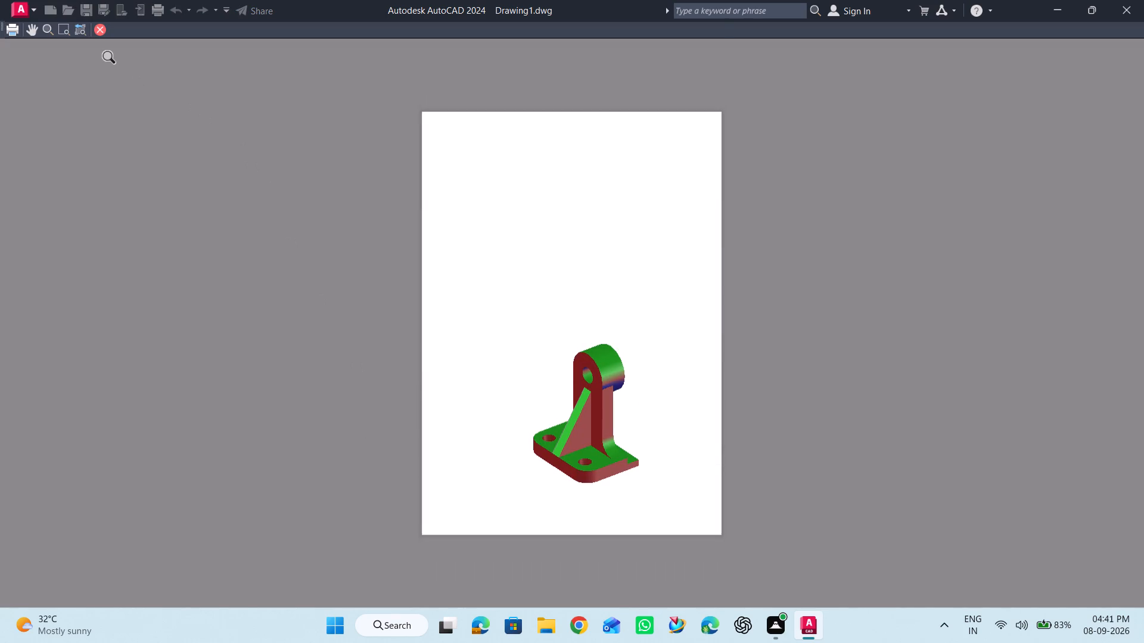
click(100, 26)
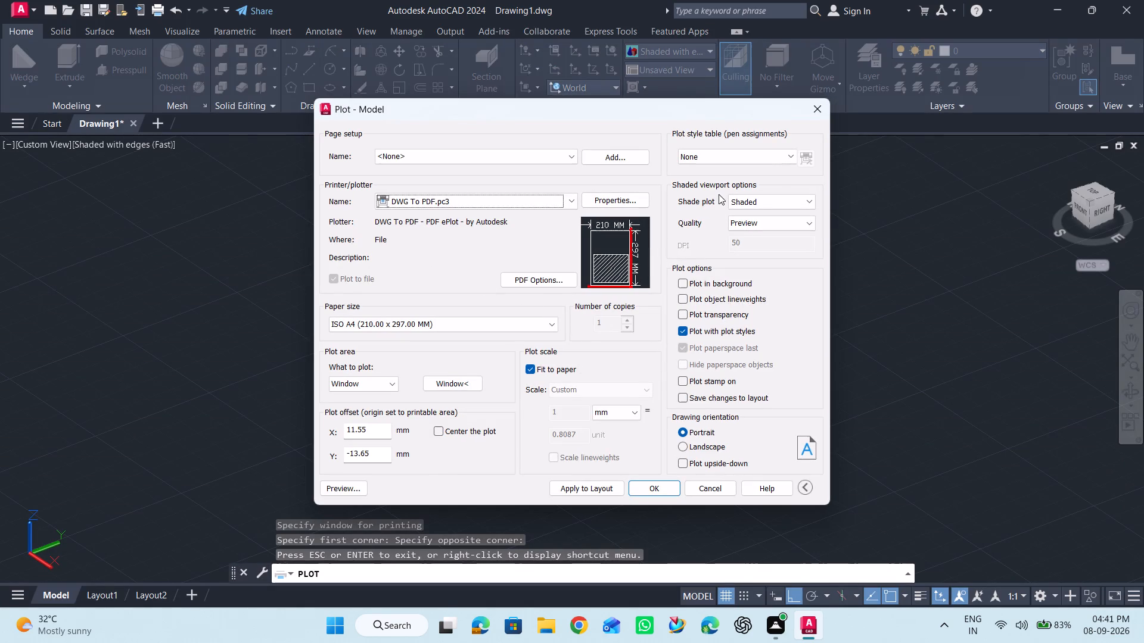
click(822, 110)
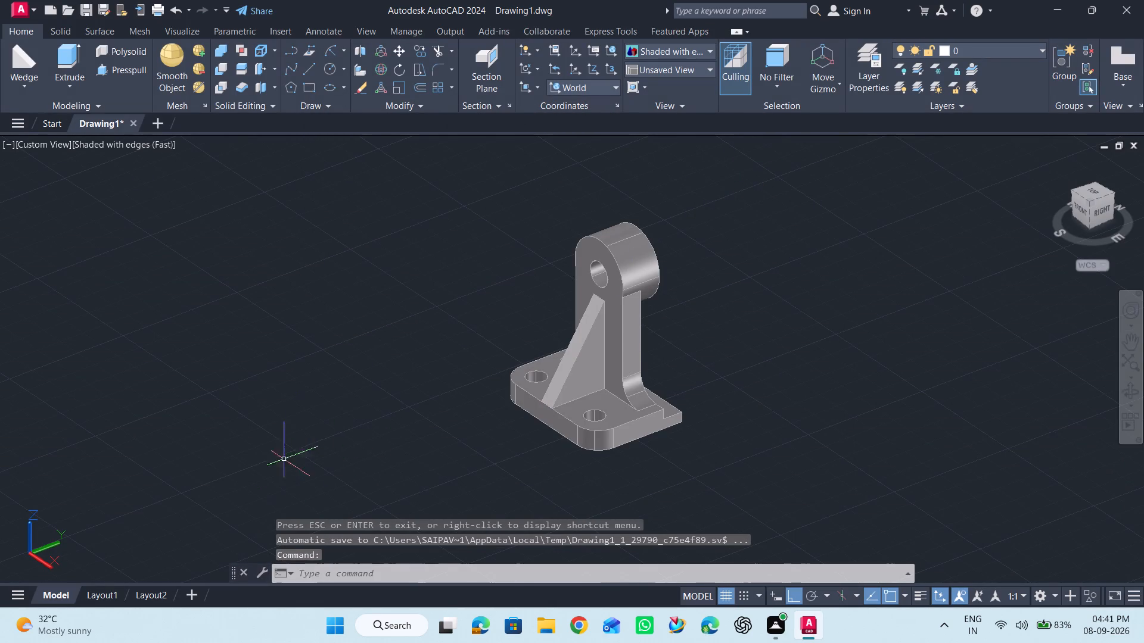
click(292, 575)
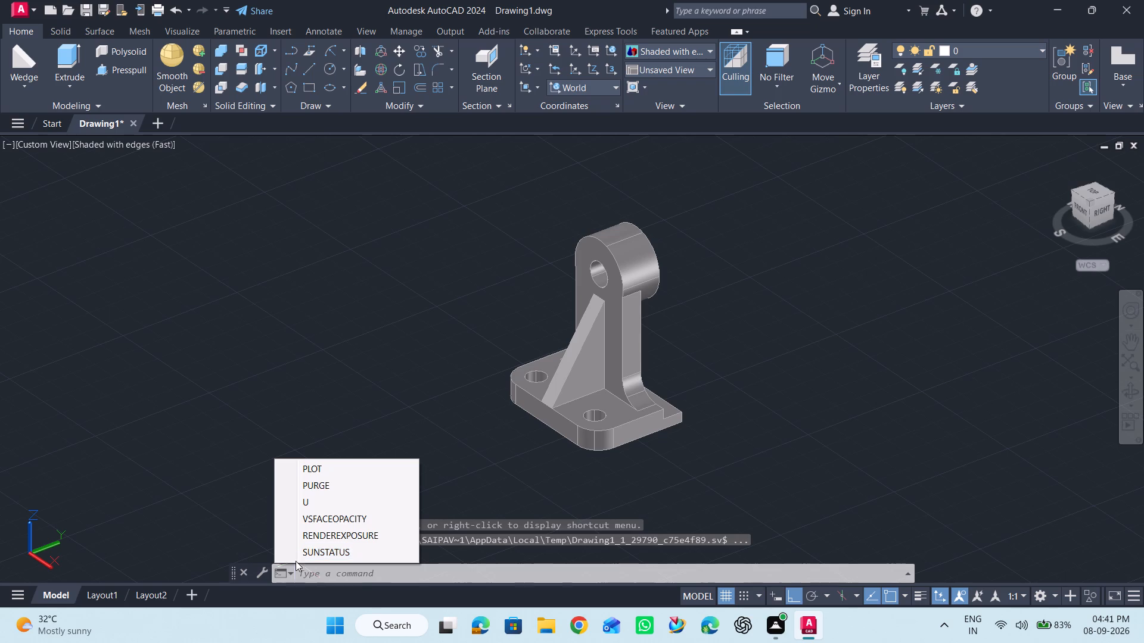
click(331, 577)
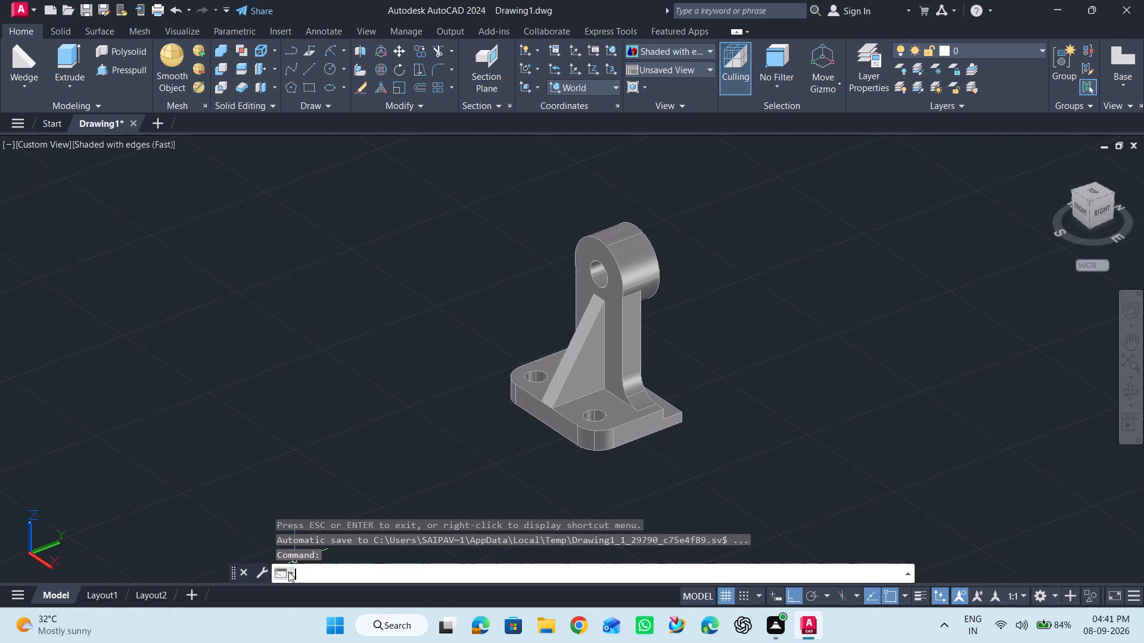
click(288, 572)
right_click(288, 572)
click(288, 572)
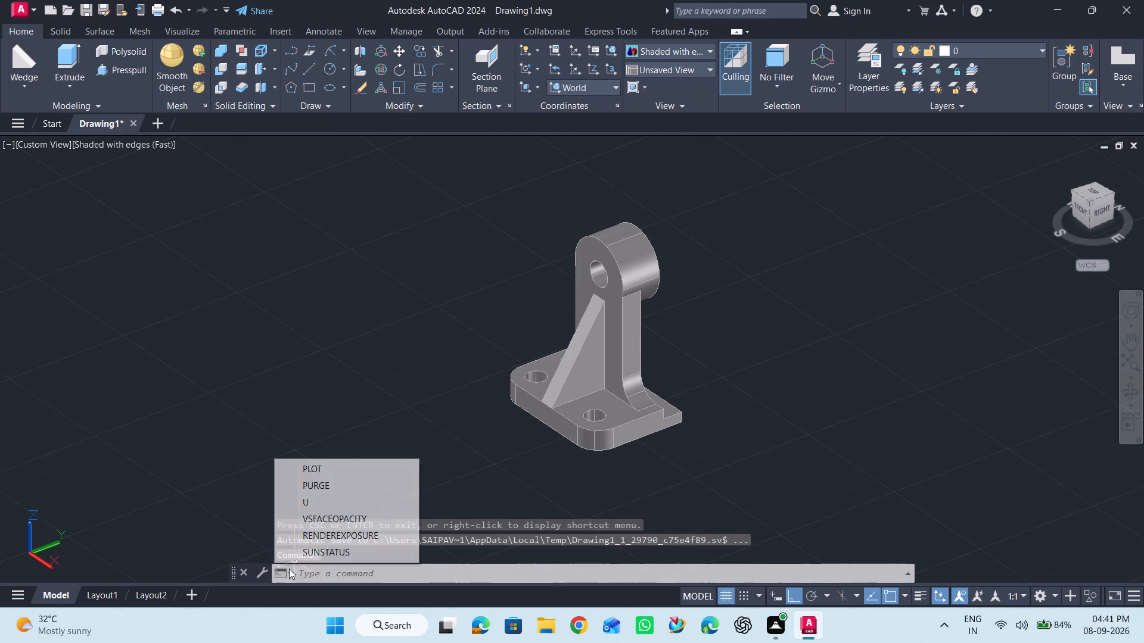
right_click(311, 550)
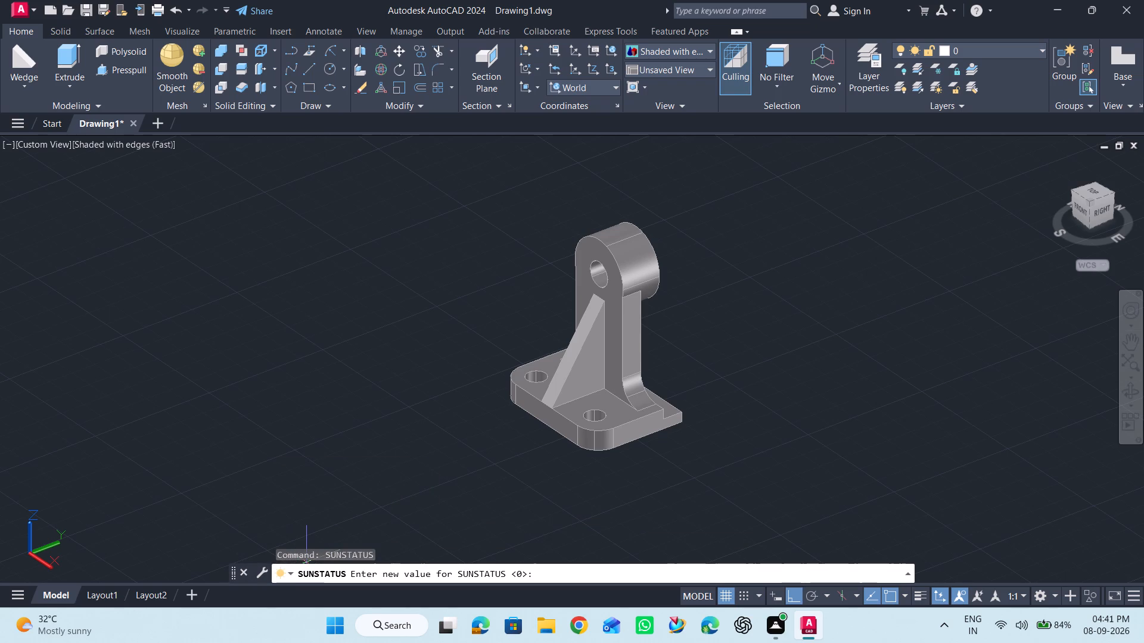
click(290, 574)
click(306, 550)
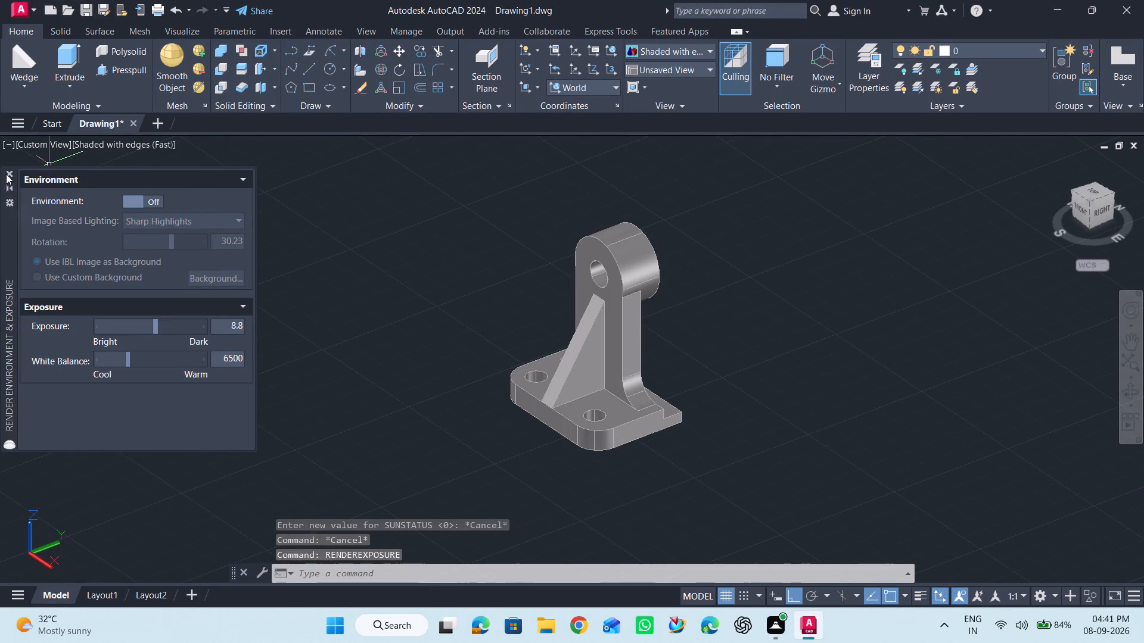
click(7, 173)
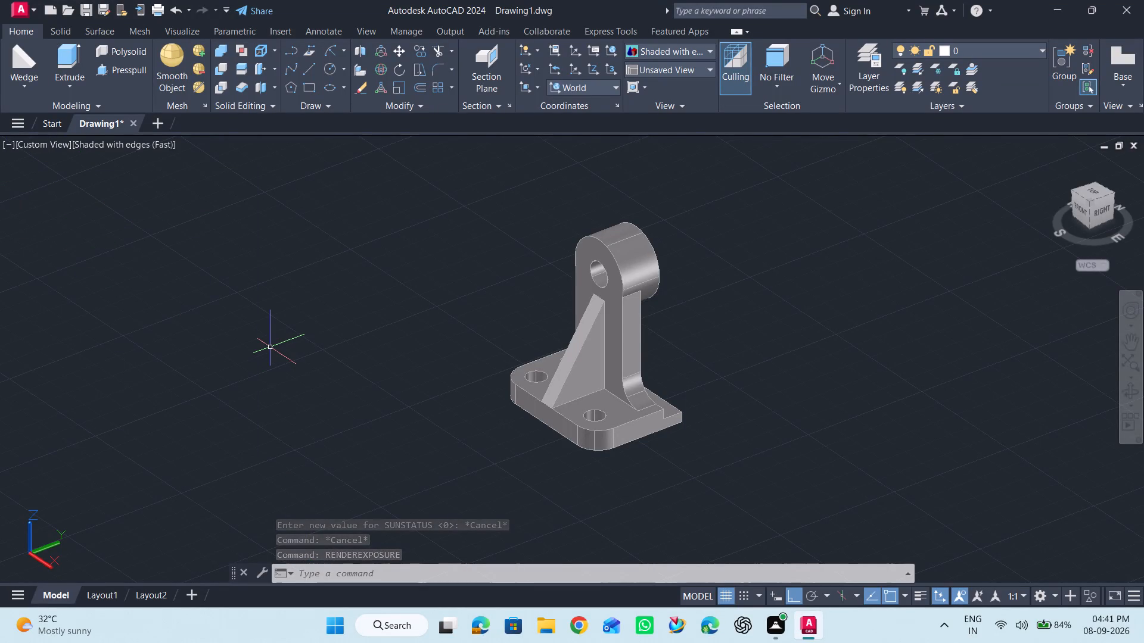
Undo the recent operations back through the purge, draft analyses, property modification and union of the bracket.
key(ctrl+z)
key(ctrl+z)
key(ctrl+z)
key(ctrl+z)
key(ctrl+z)
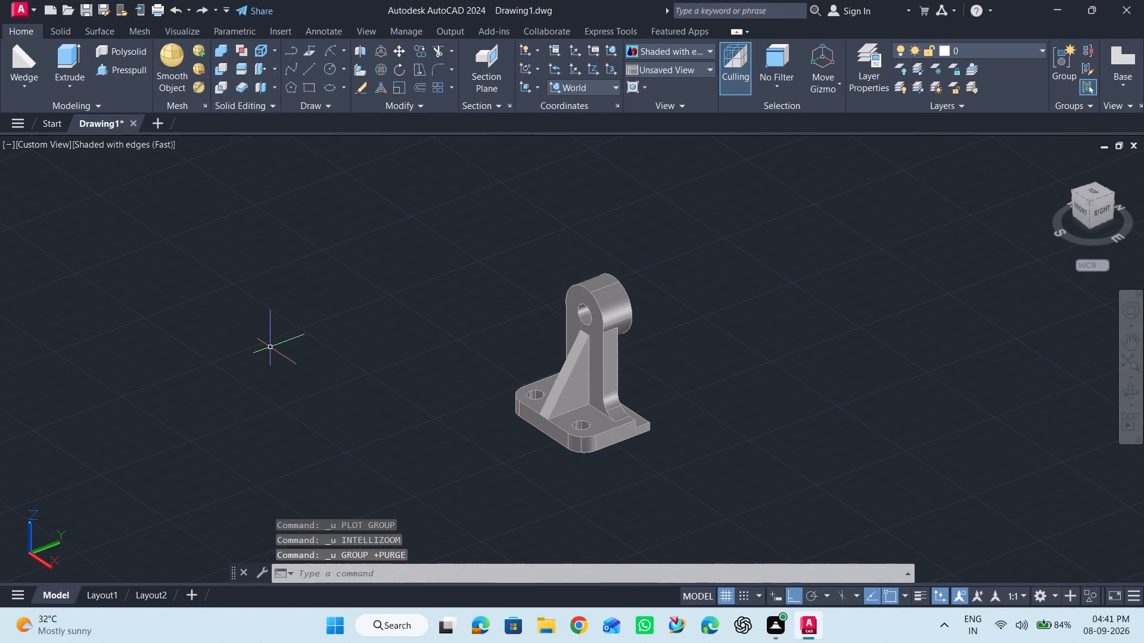
key(ctrl+z)
key(ctrl+z)
key(ctrl+z)
key(ctrl+z)
key(ctrl+z)
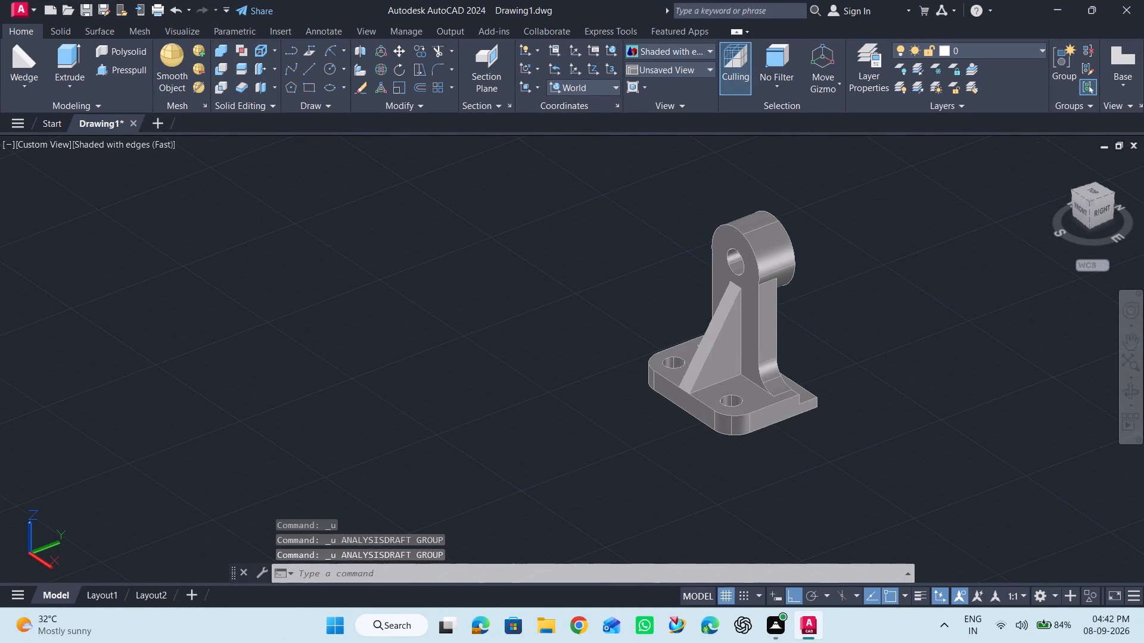
key(ctrl+z)
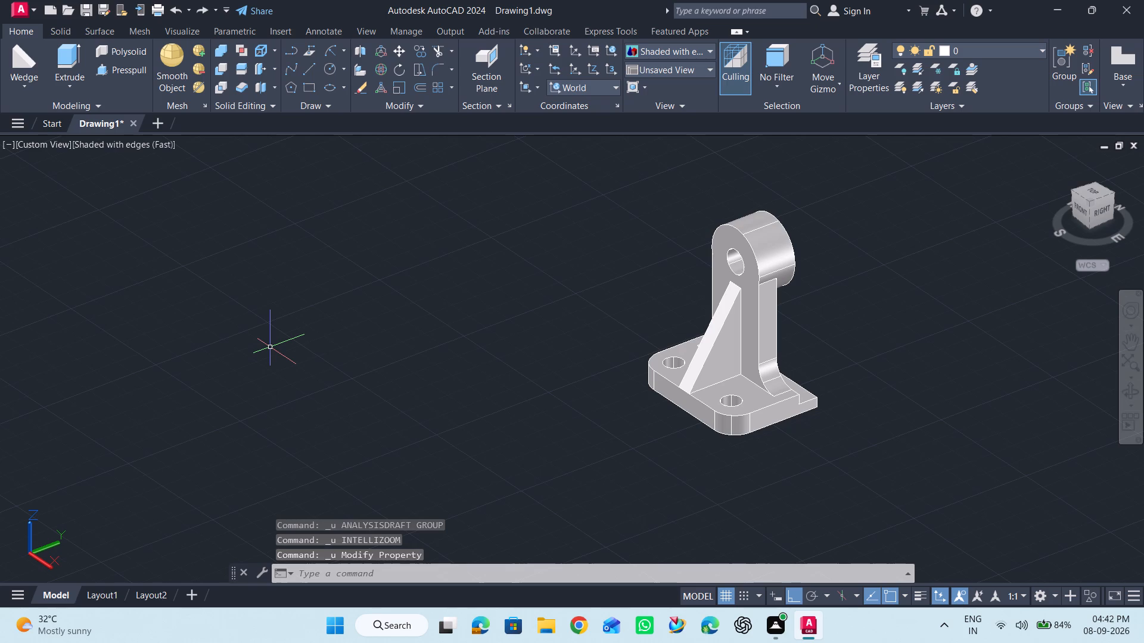
key(ctrl+z)
key(ctrl+z)
key(ctrl+z)
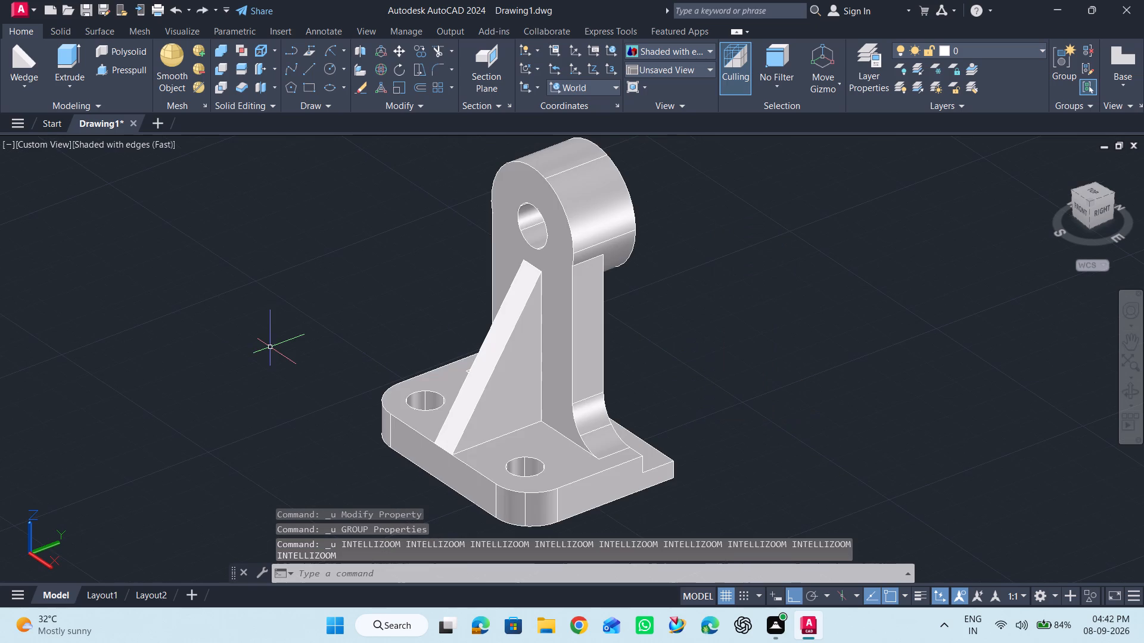
key(ctrl+z)
key(ctrl+z)
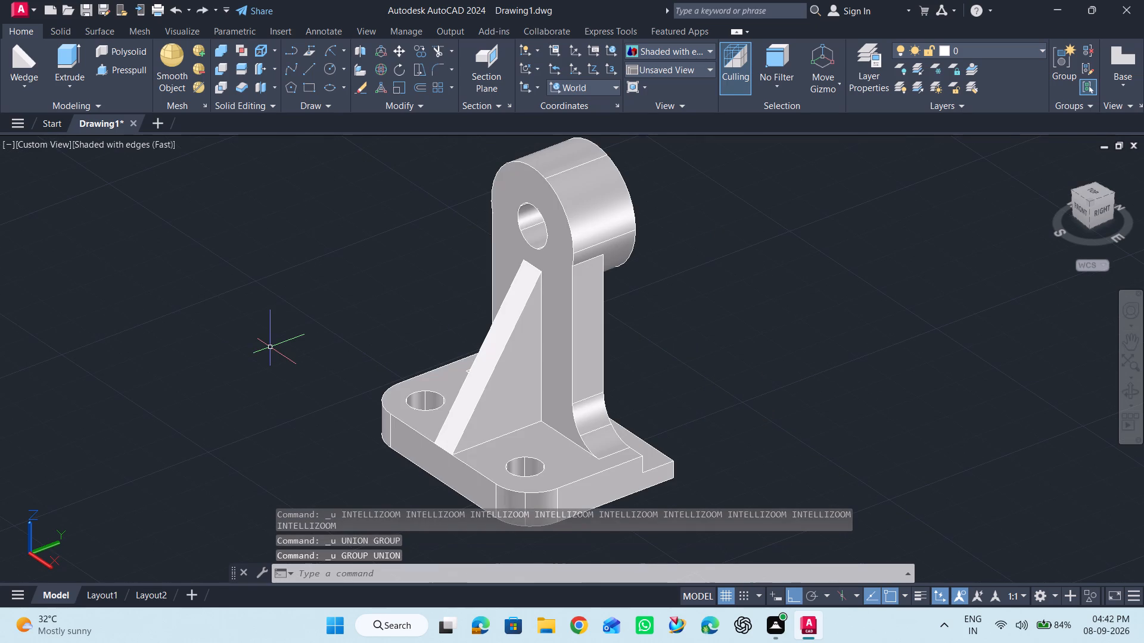
Start a new plot of the bracket and load the <Previous plot> page setup.
scroll(203, 373, down, 2)
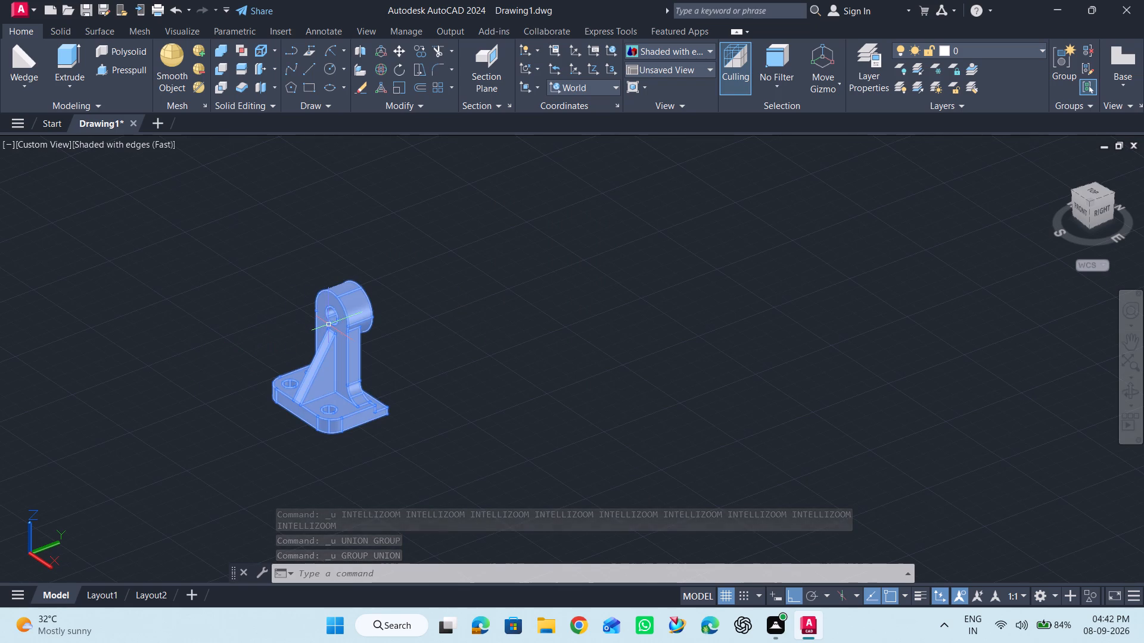
scroll(138, 332, up, 1)
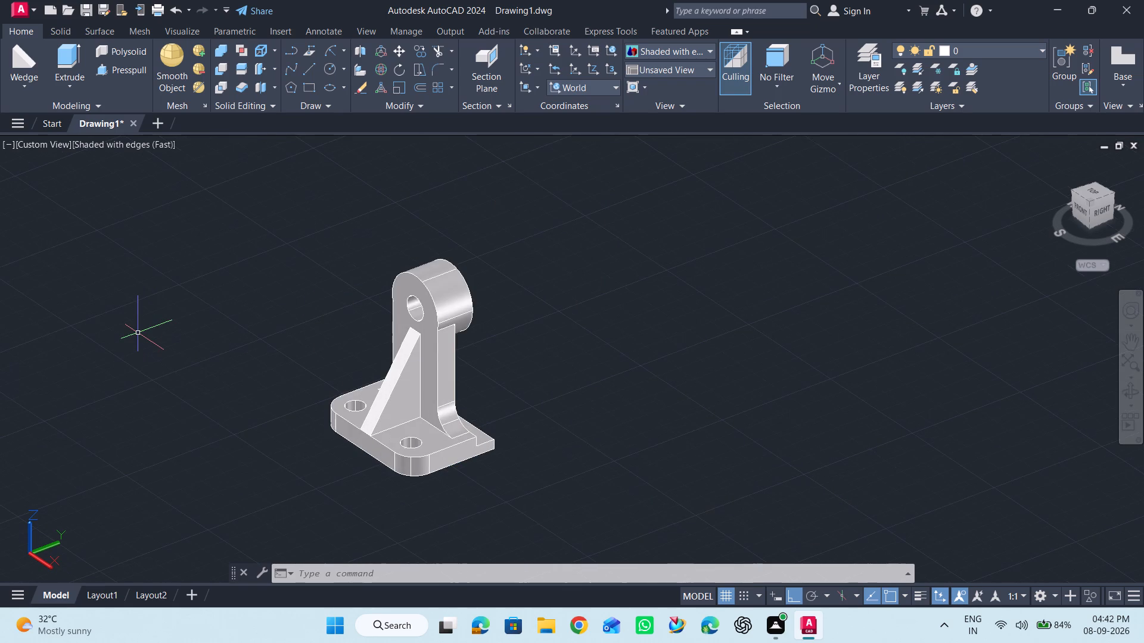
scroll(138, 332, up, 1)
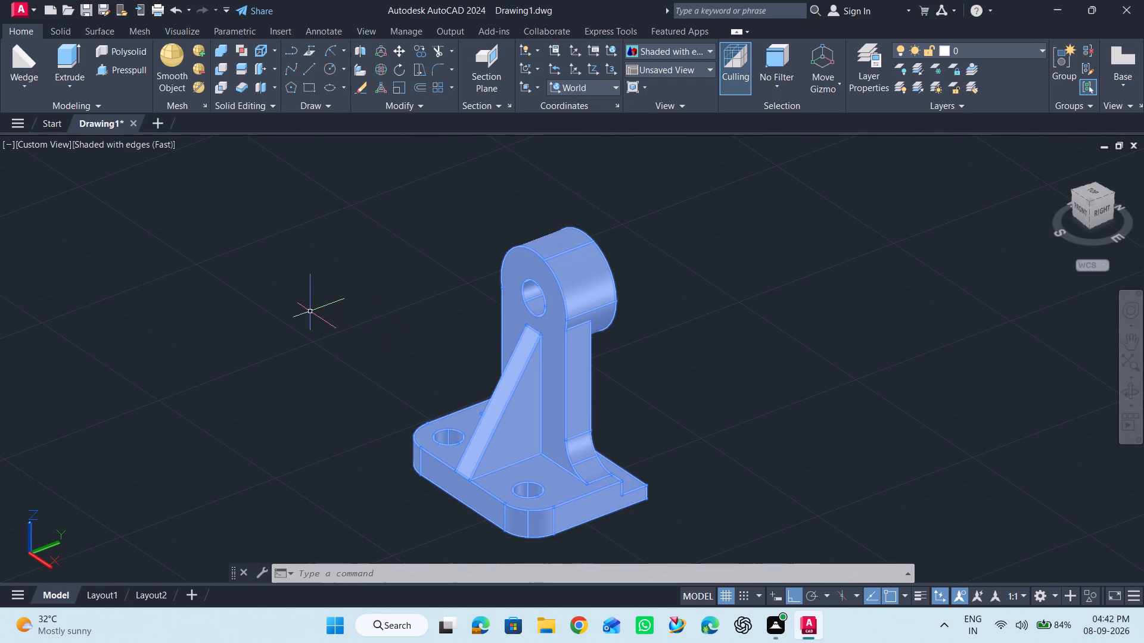
key(ctrl+p)
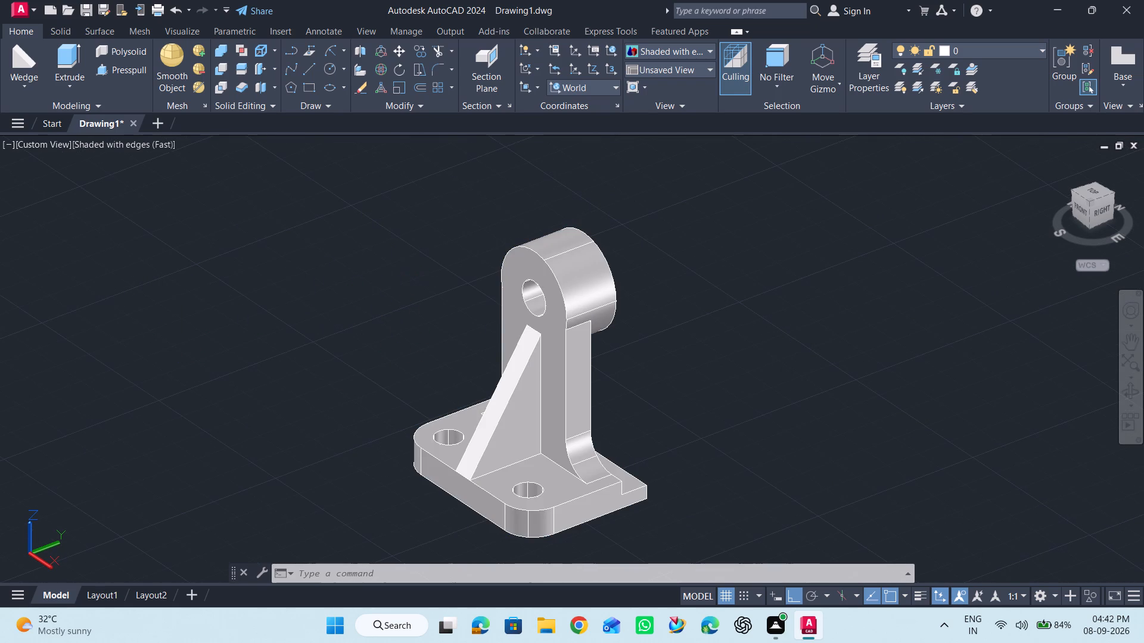
click(434, 151)
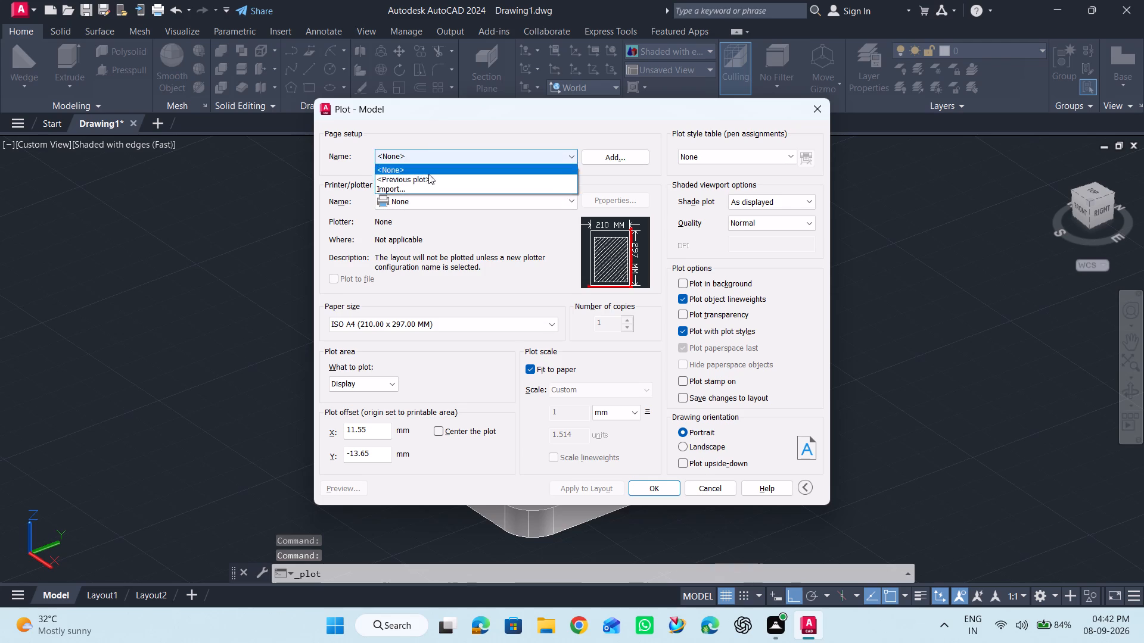
click(426, 178)
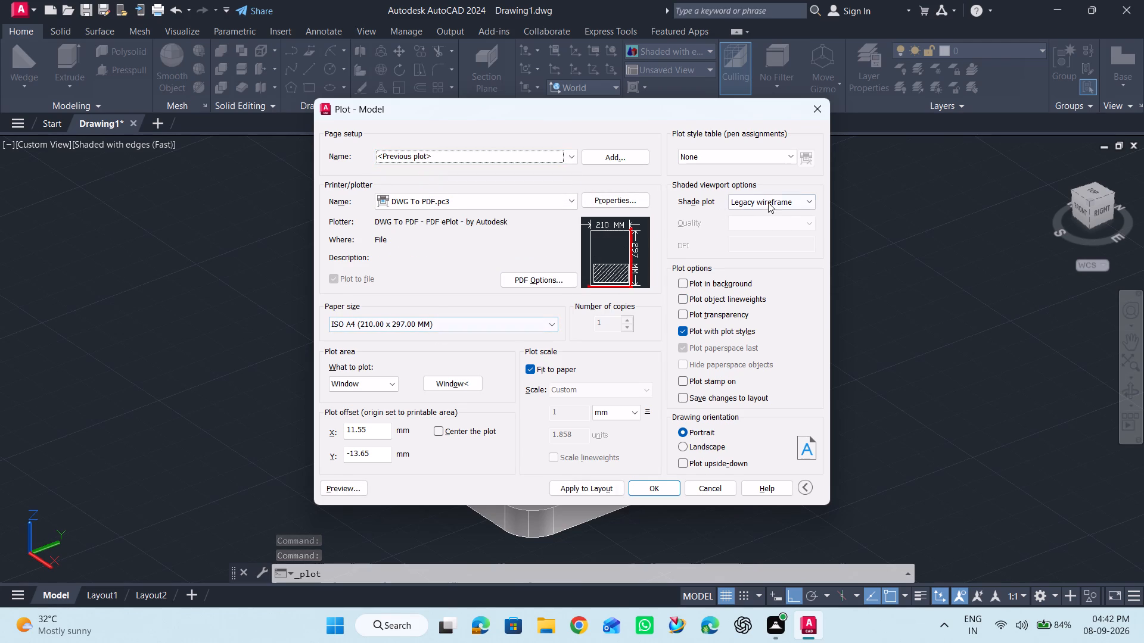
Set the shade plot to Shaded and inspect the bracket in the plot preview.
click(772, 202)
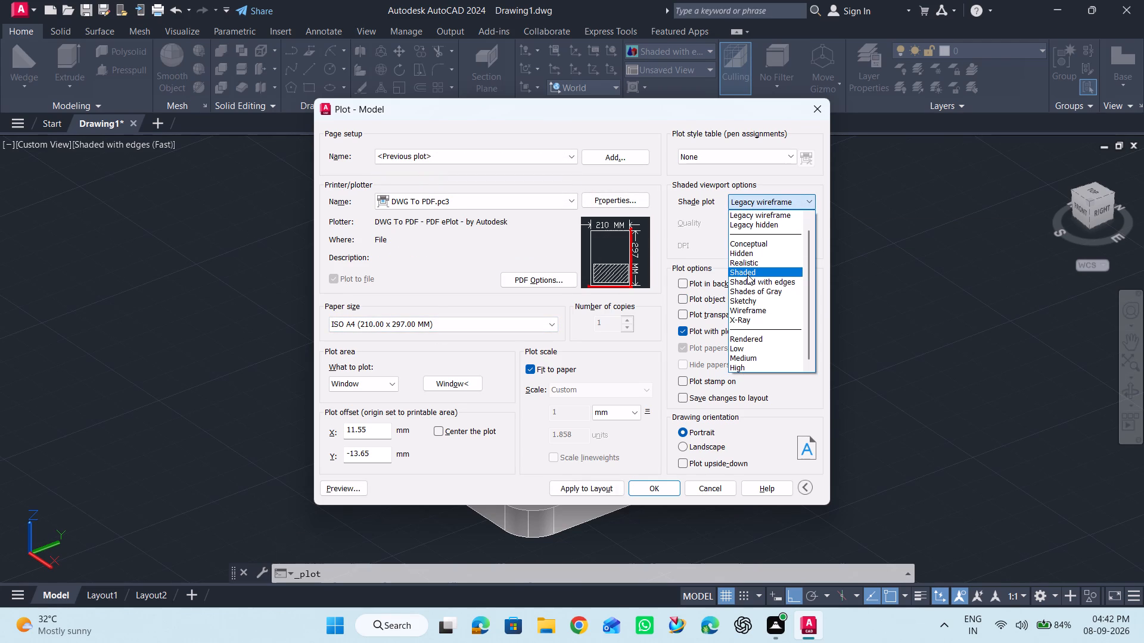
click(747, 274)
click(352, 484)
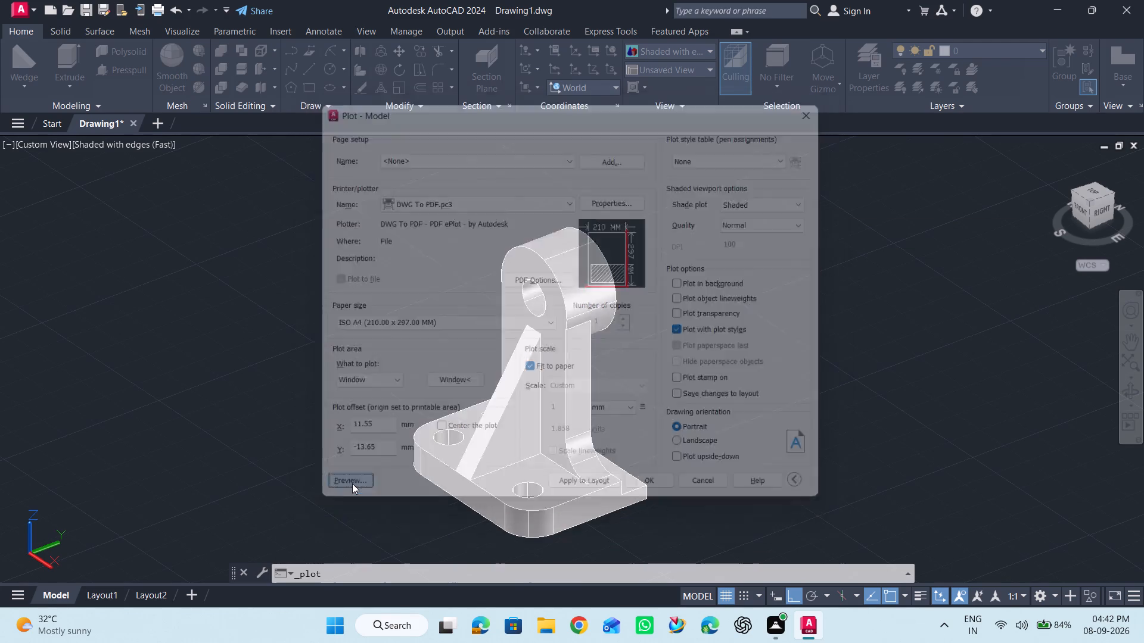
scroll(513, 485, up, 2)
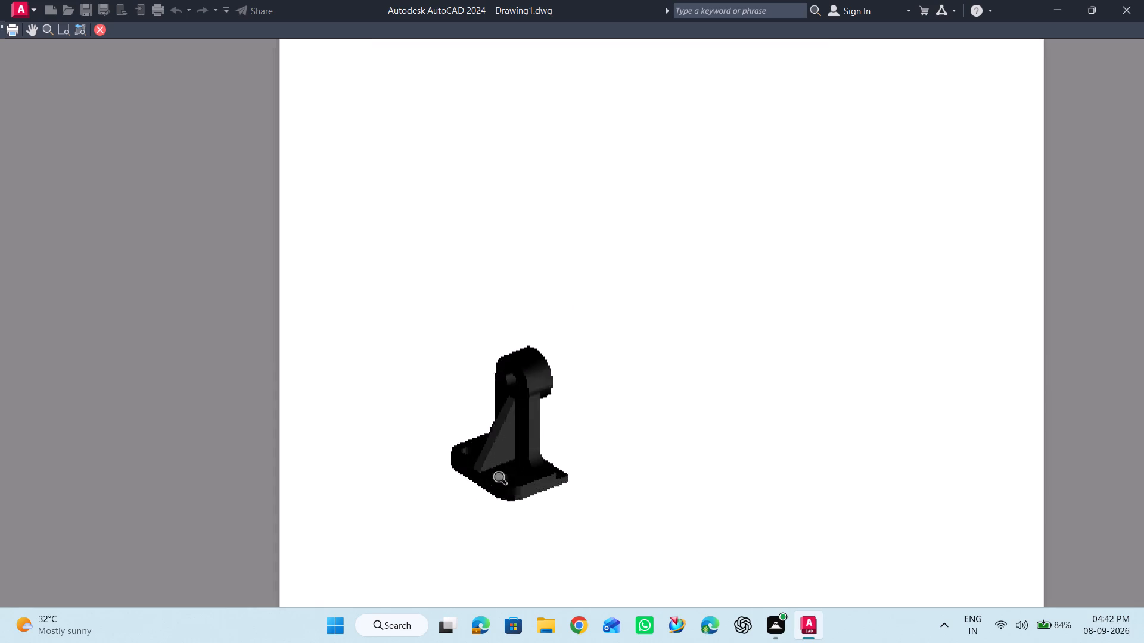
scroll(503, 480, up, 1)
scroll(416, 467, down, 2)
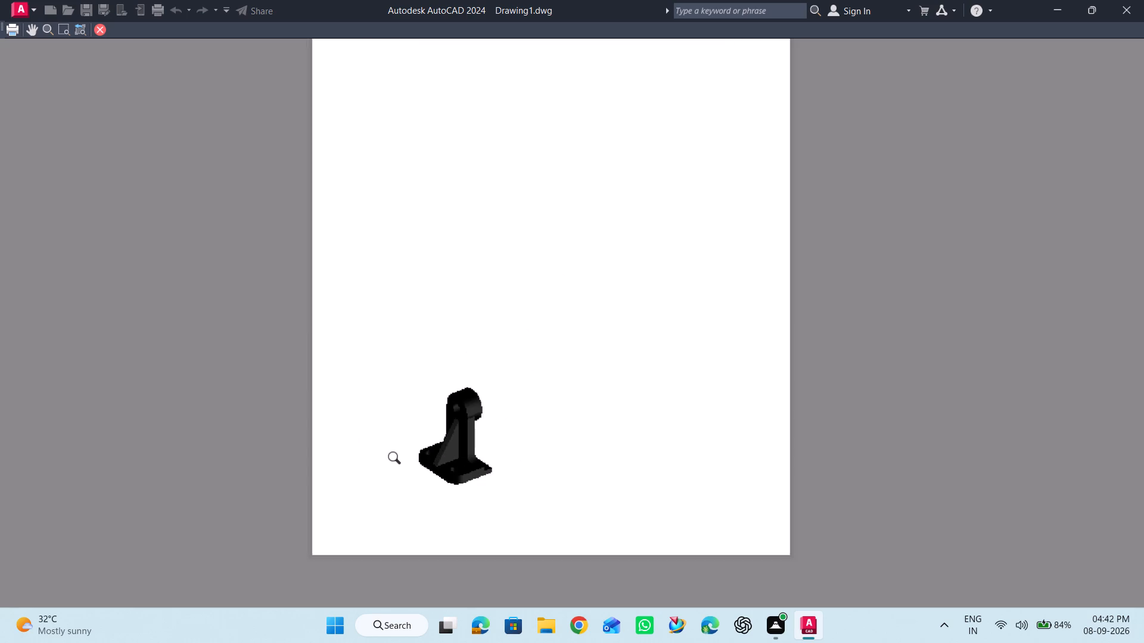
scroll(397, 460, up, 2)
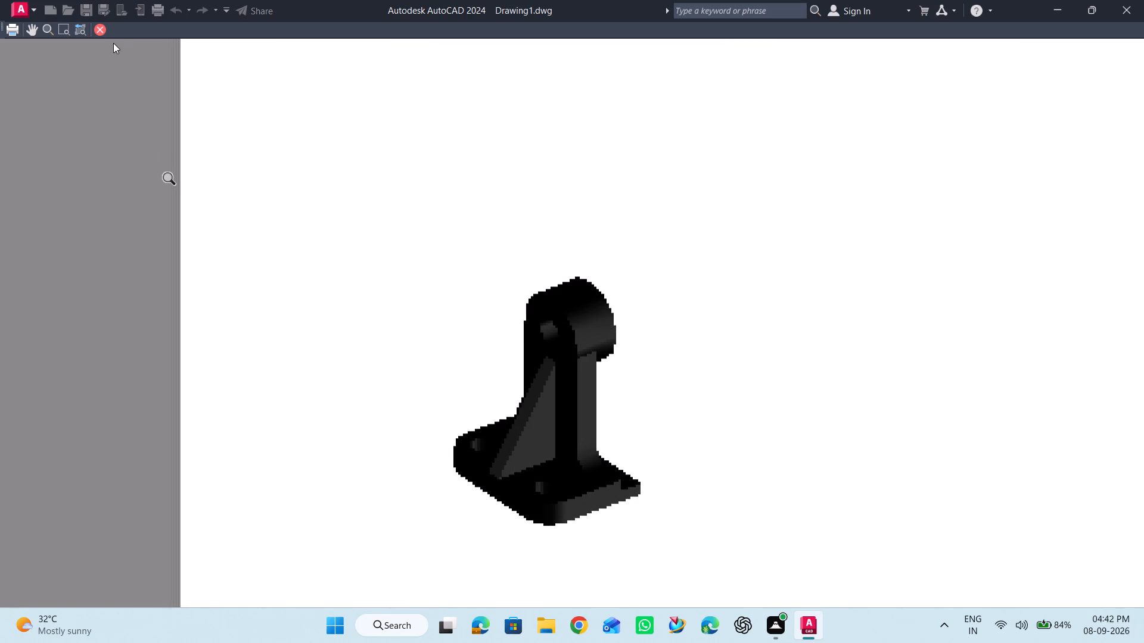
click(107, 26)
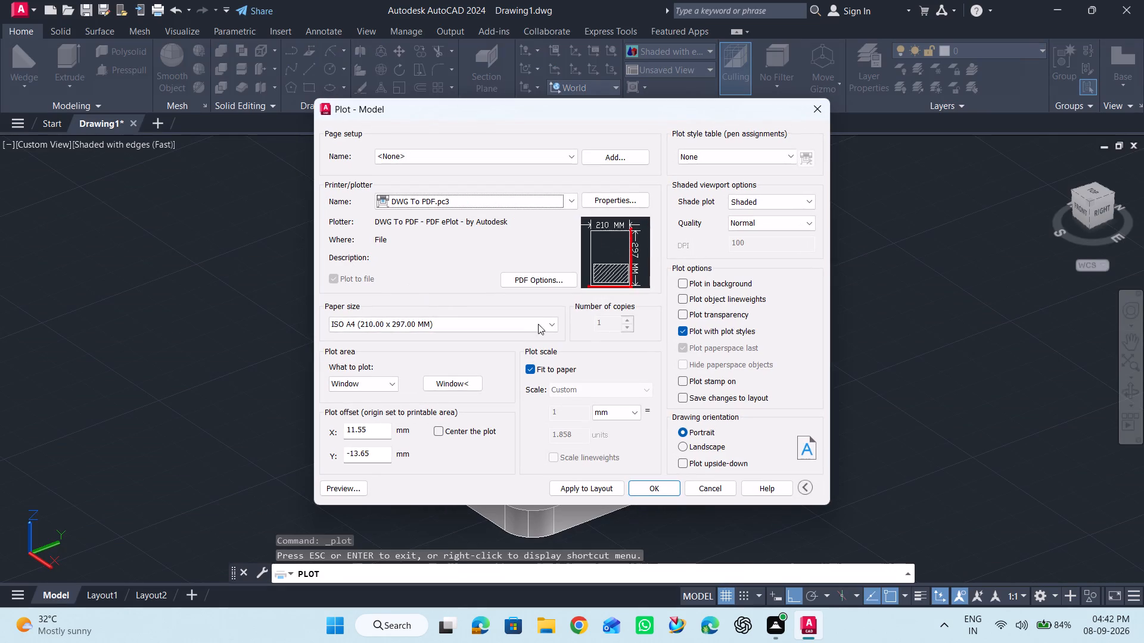
Set the shaded viewport quality to Presentation and check the bracket in the plot preview.
click(759, 219)
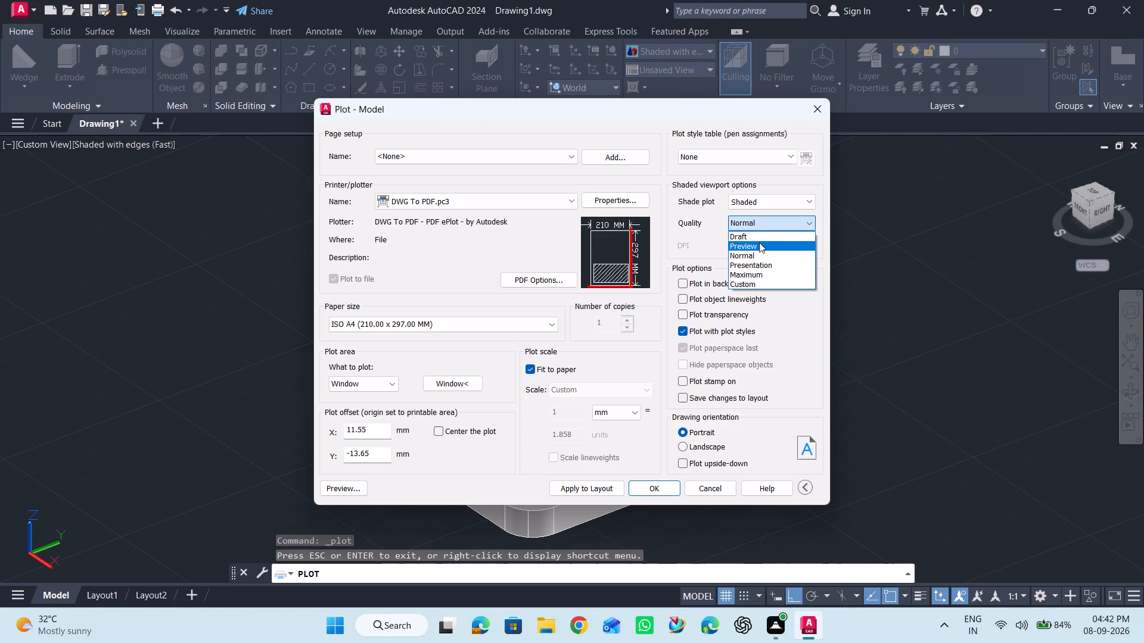
click(754, 266)
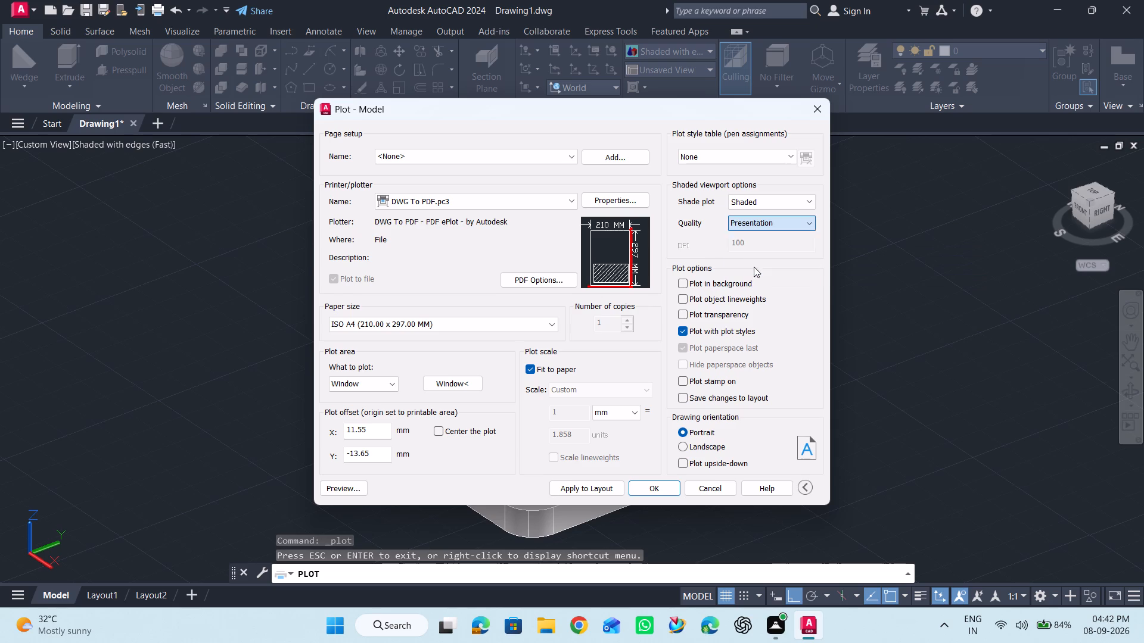
click(341, 485)
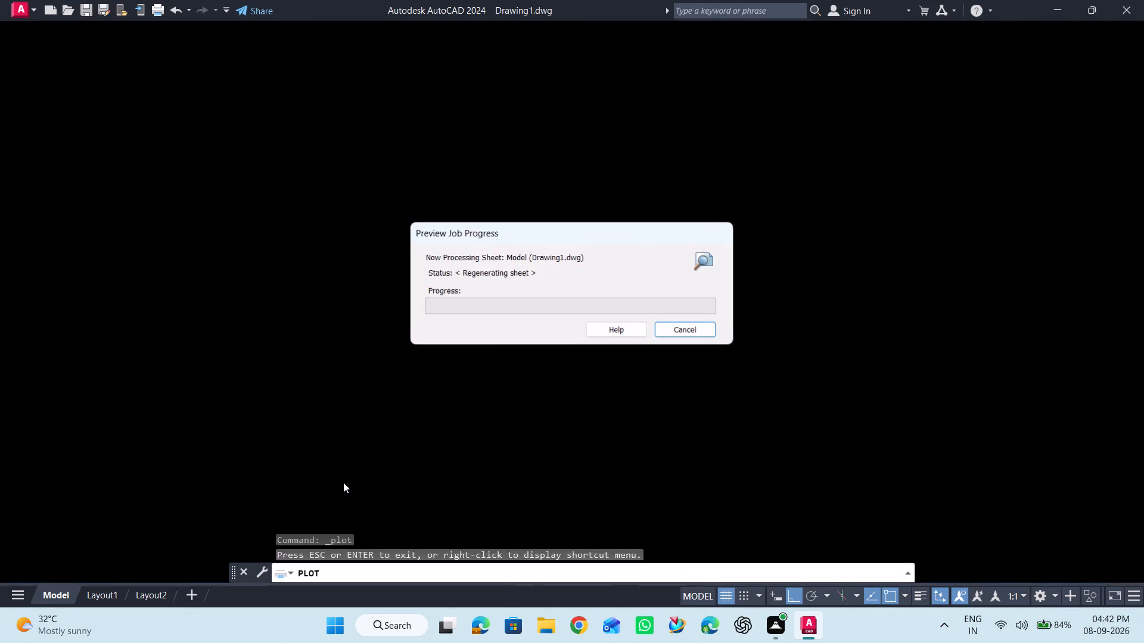
scroll(485, 512, up, 3)
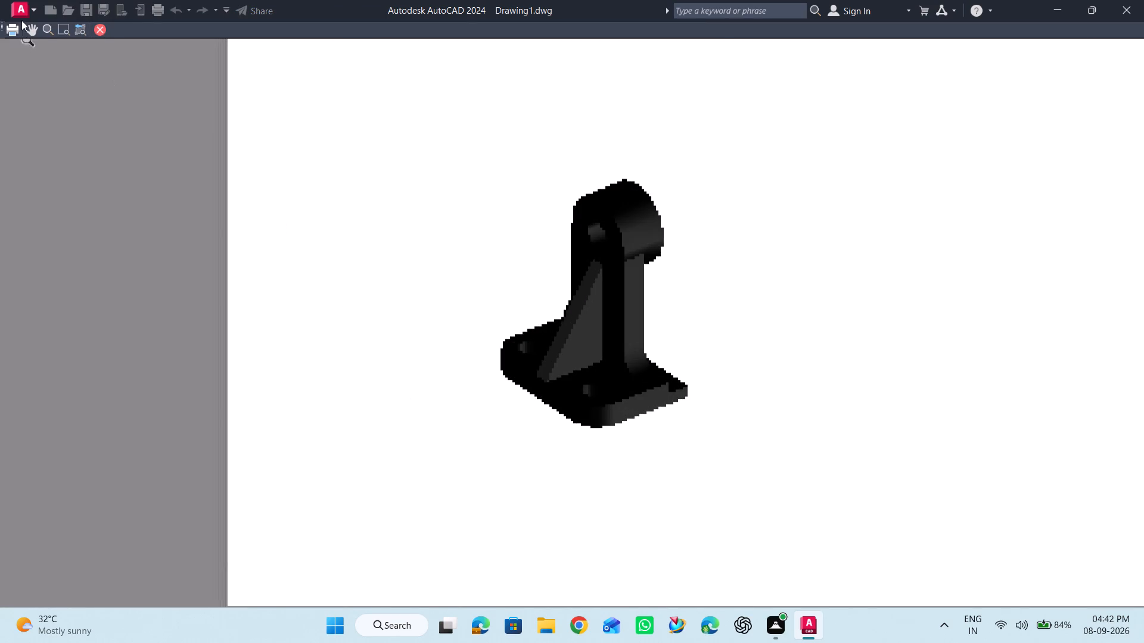
click(98, 26)
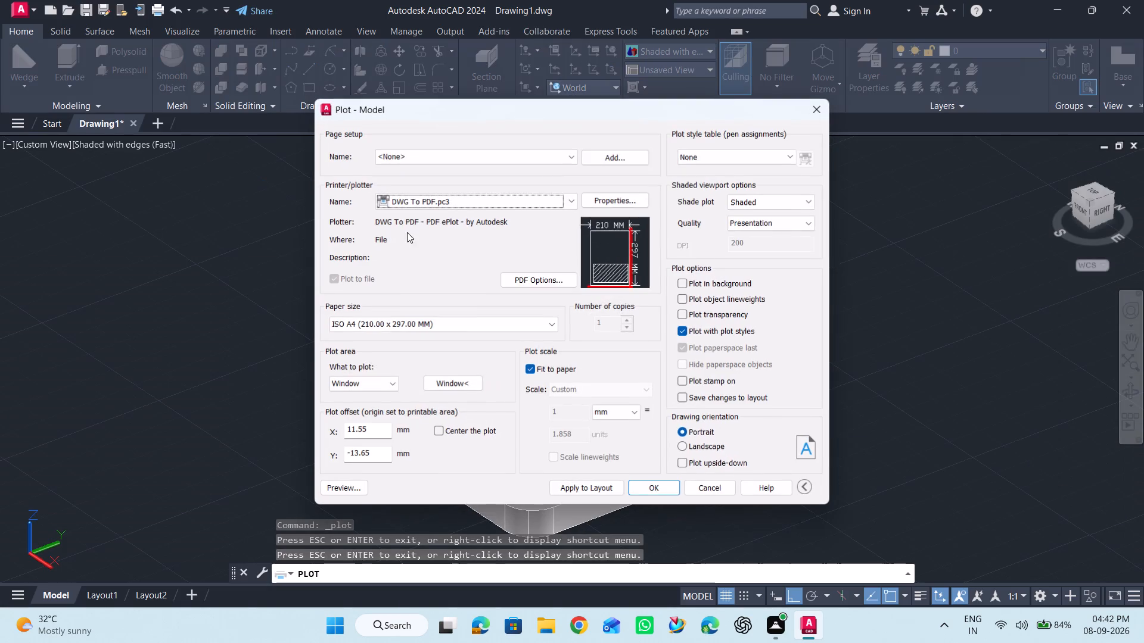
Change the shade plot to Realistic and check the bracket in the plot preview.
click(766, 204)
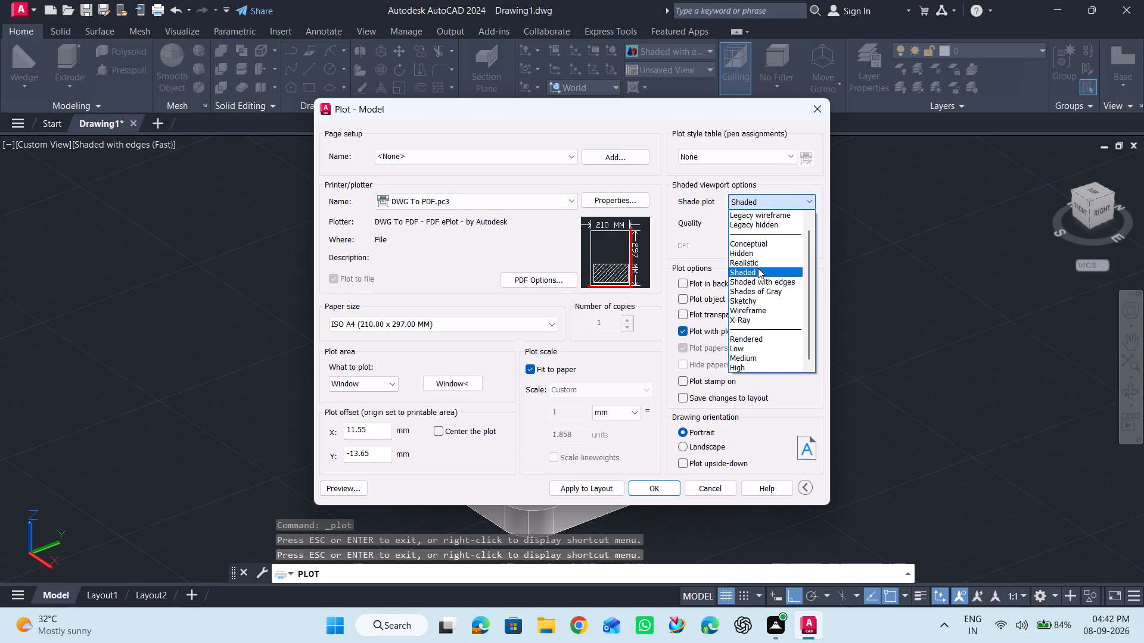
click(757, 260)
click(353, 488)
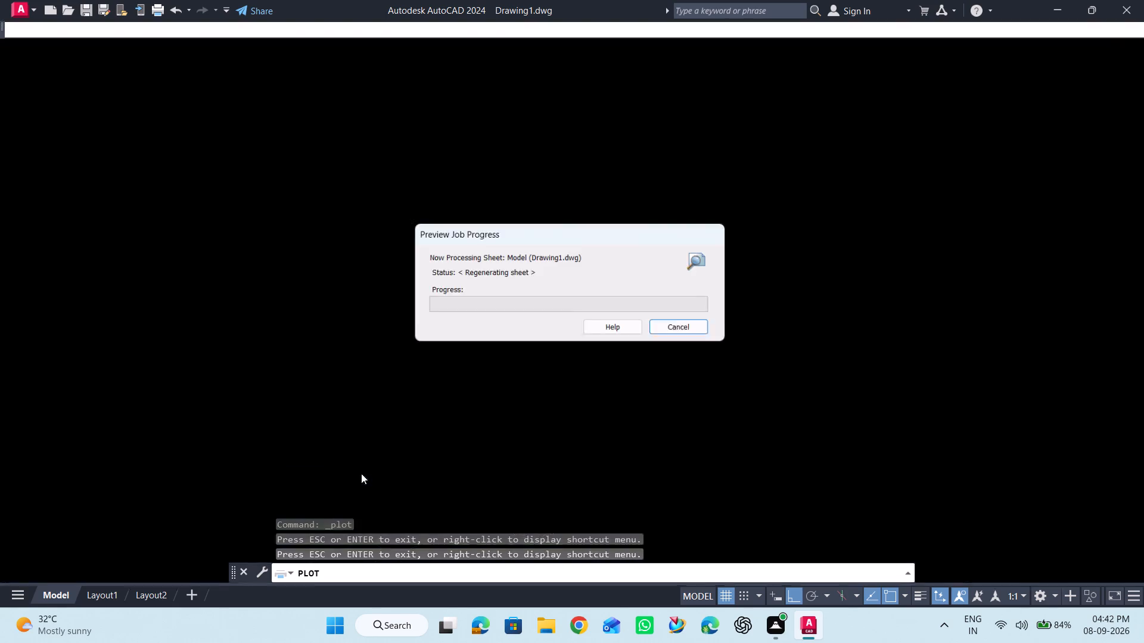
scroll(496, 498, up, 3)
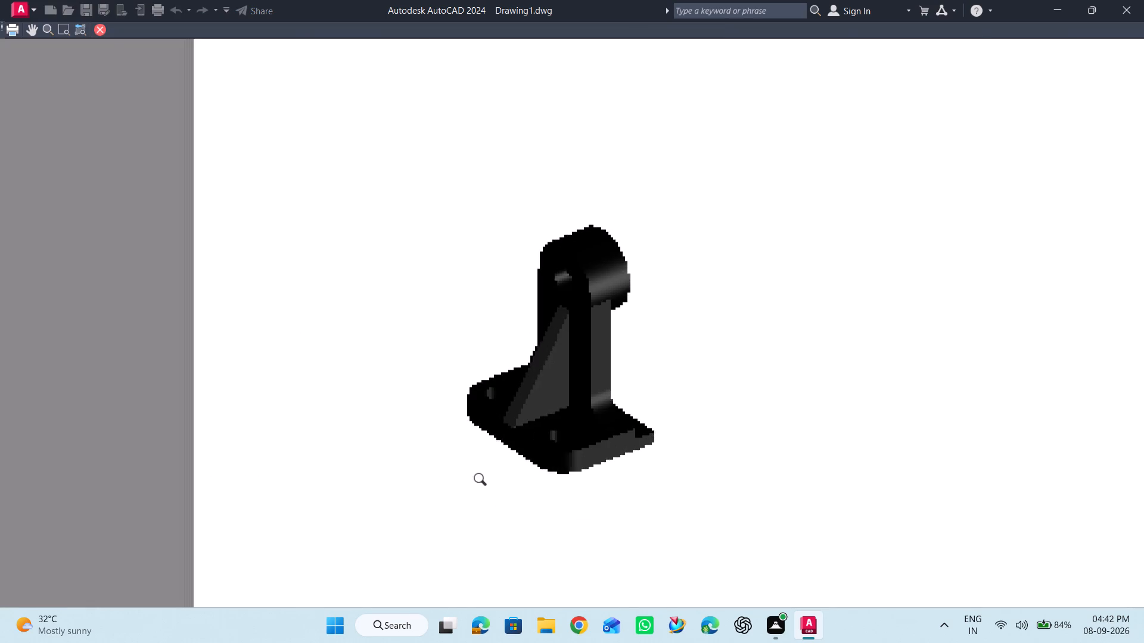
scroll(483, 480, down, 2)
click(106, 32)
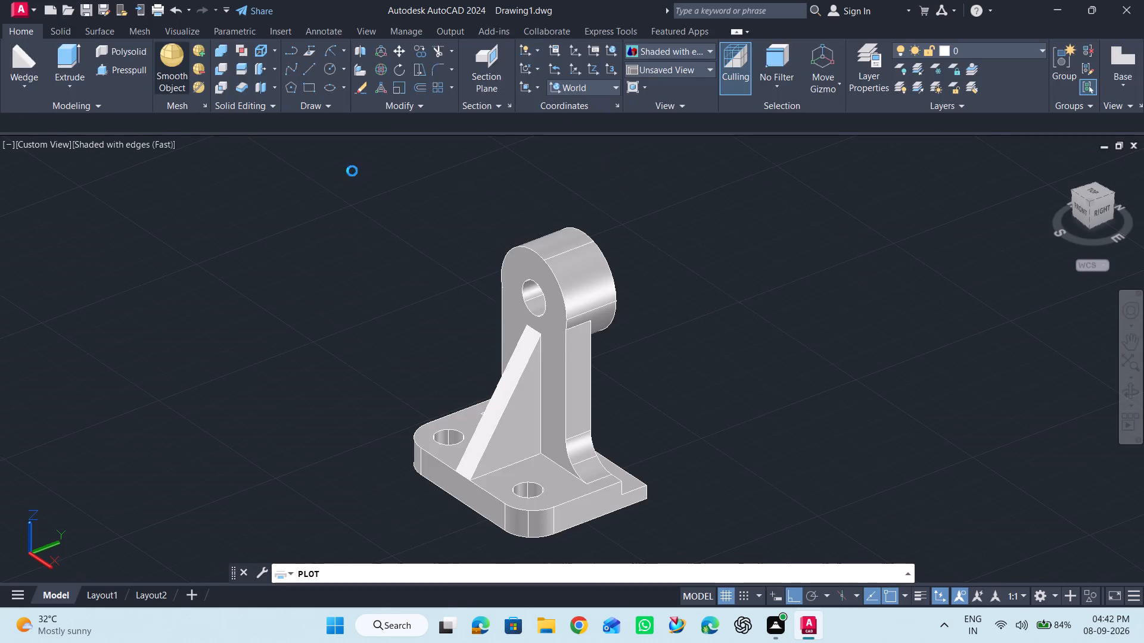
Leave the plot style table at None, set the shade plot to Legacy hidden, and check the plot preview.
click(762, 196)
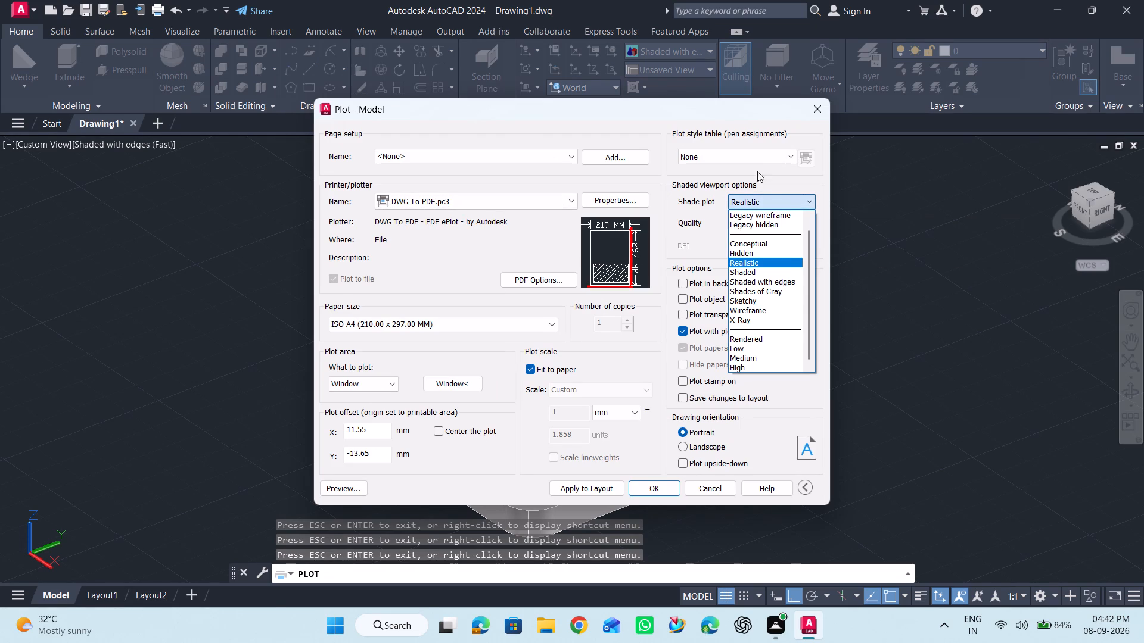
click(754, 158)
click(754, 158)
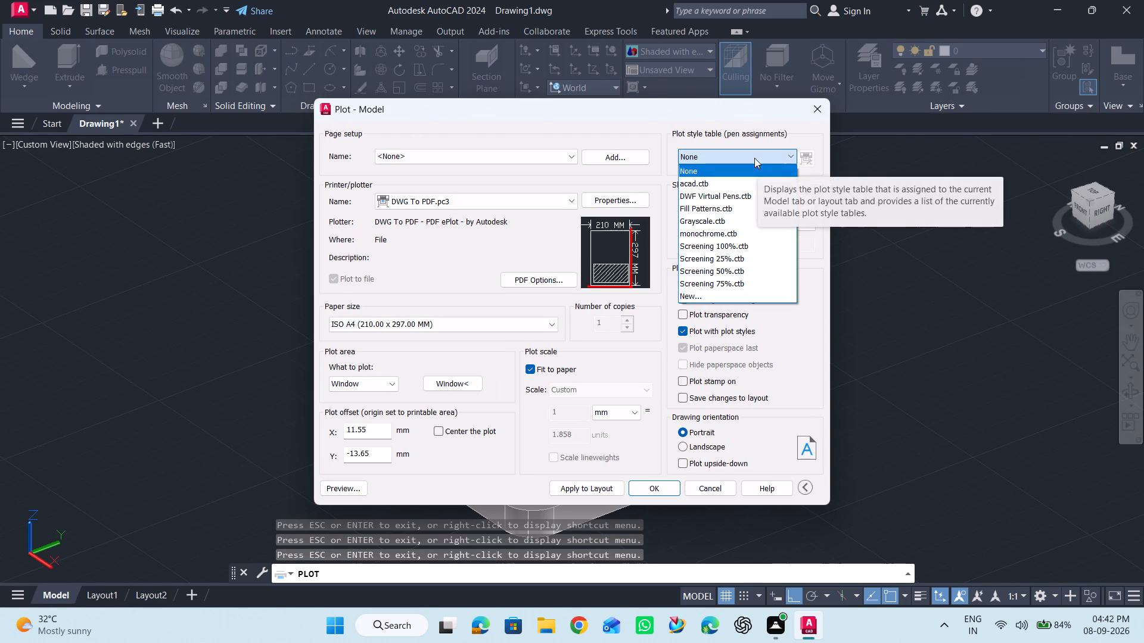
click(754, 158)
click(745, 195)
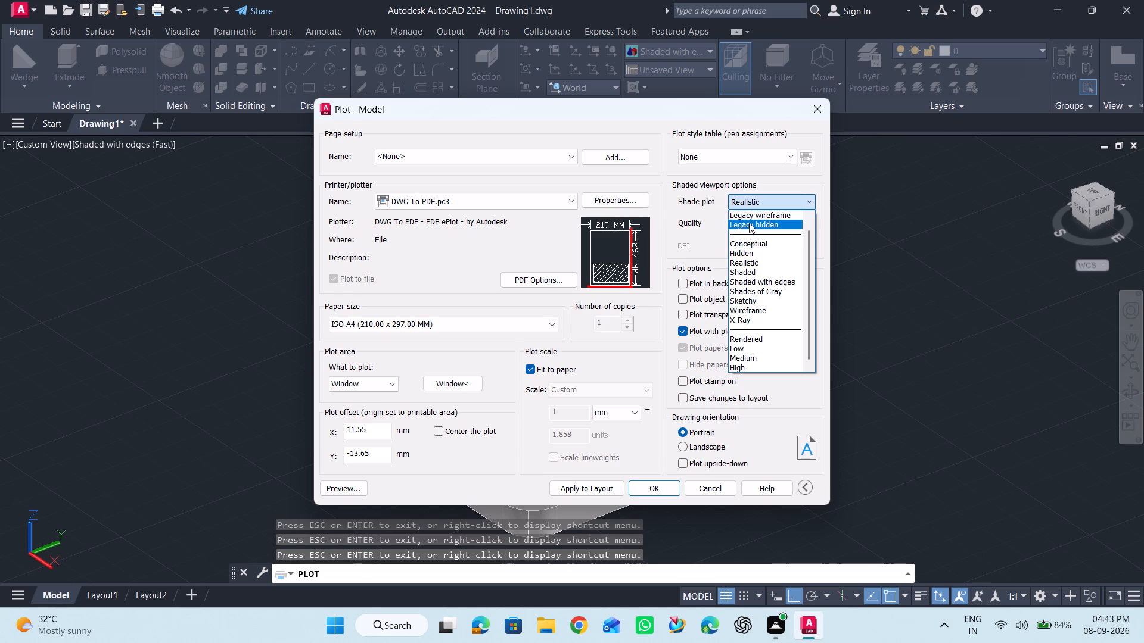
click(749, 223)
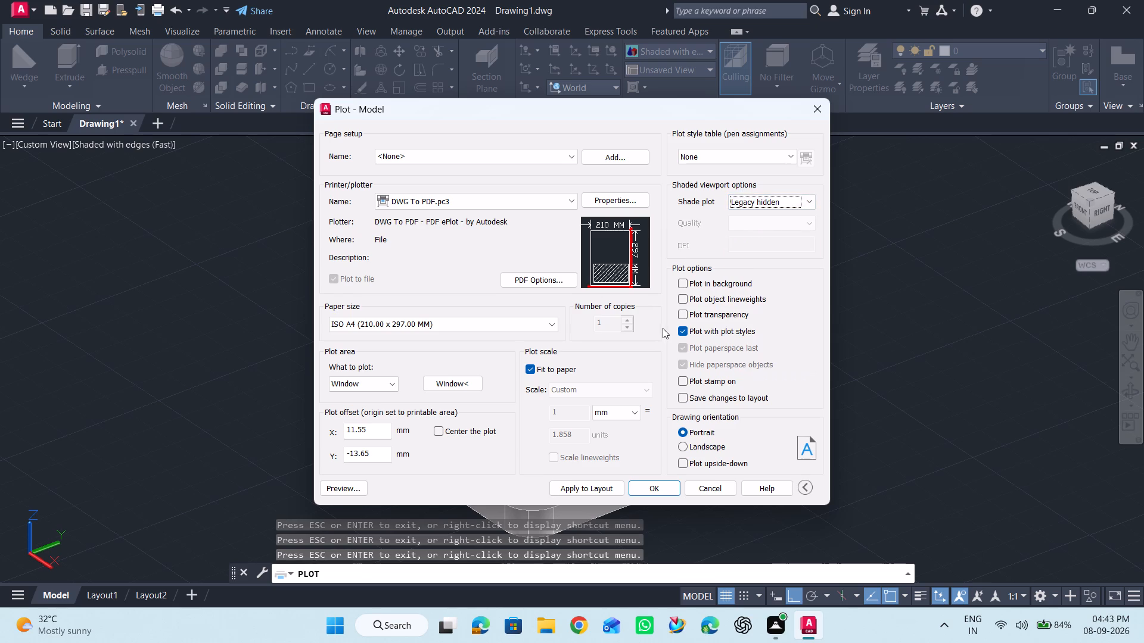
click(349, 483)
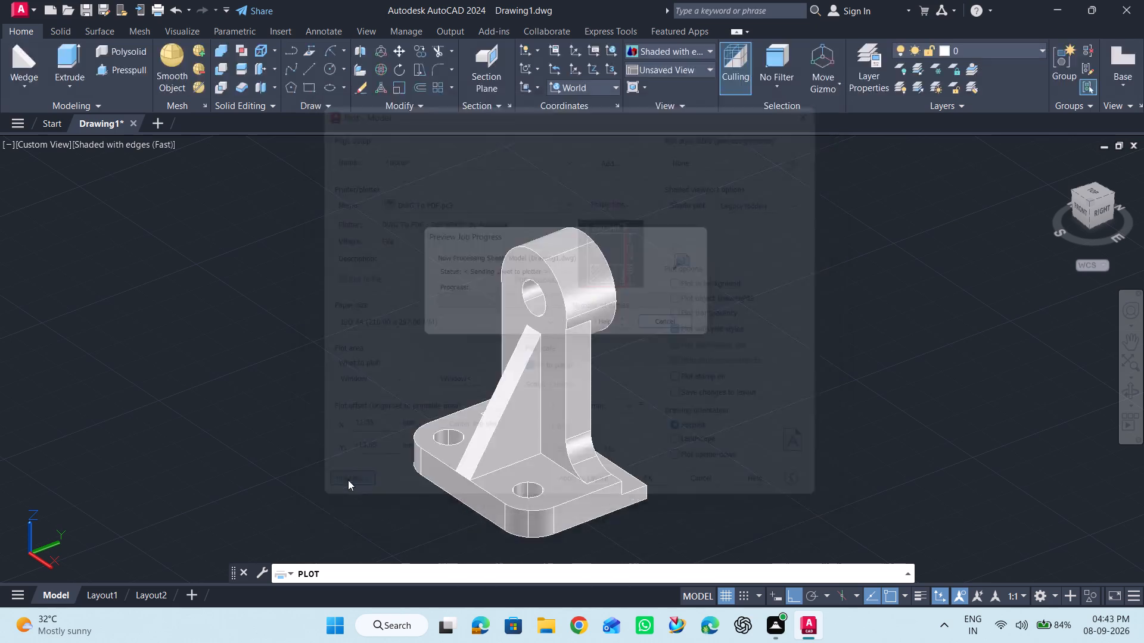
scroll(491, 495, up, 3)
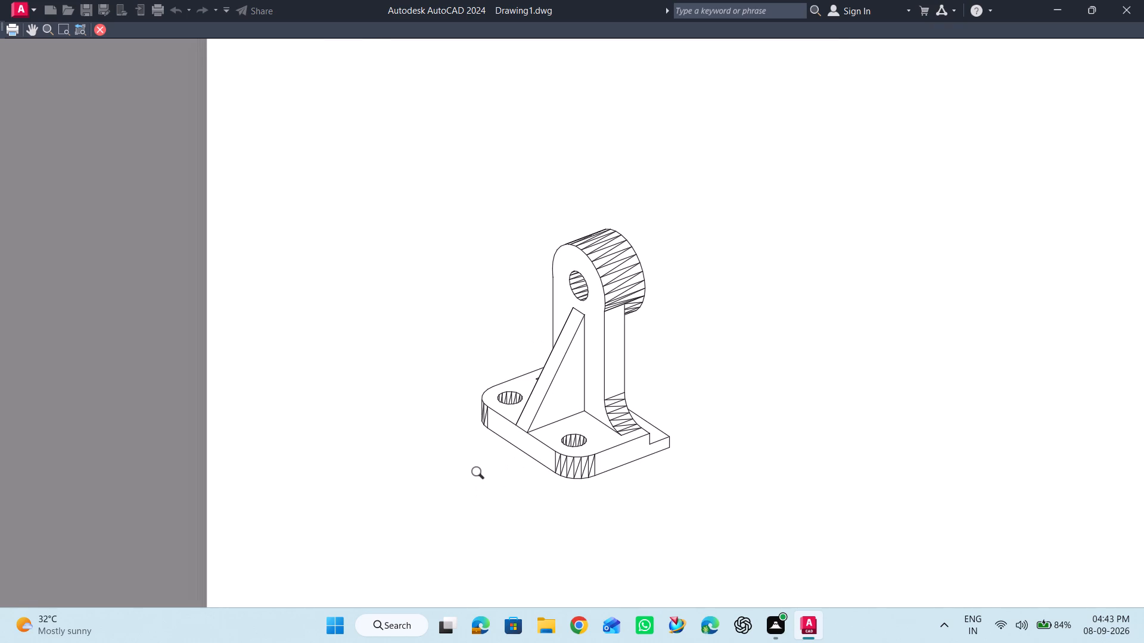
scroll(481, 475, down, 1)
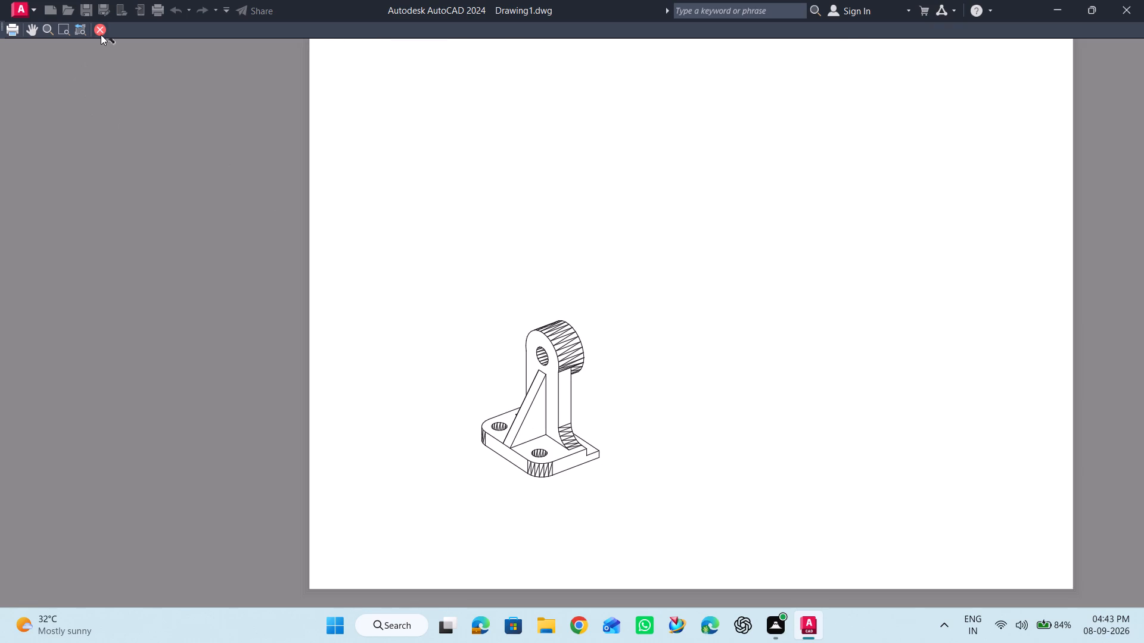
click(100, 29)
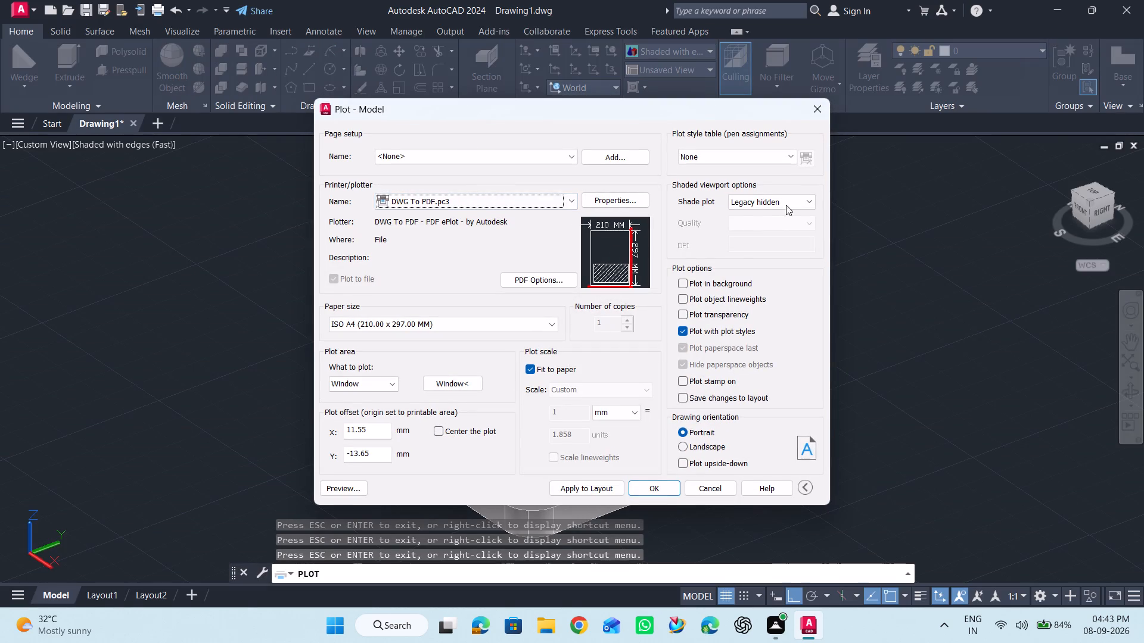
Set the shade plot to Conceptual and inspect the bracket in the plot preview.
click(780, 201)
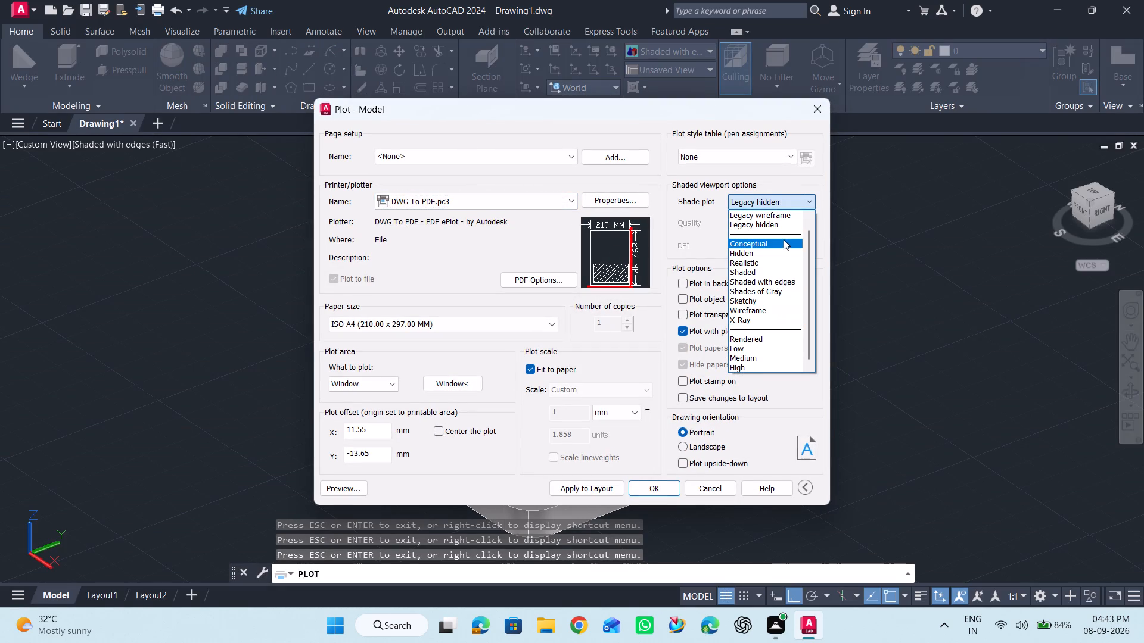
click(775, 240)
click(343, 490)
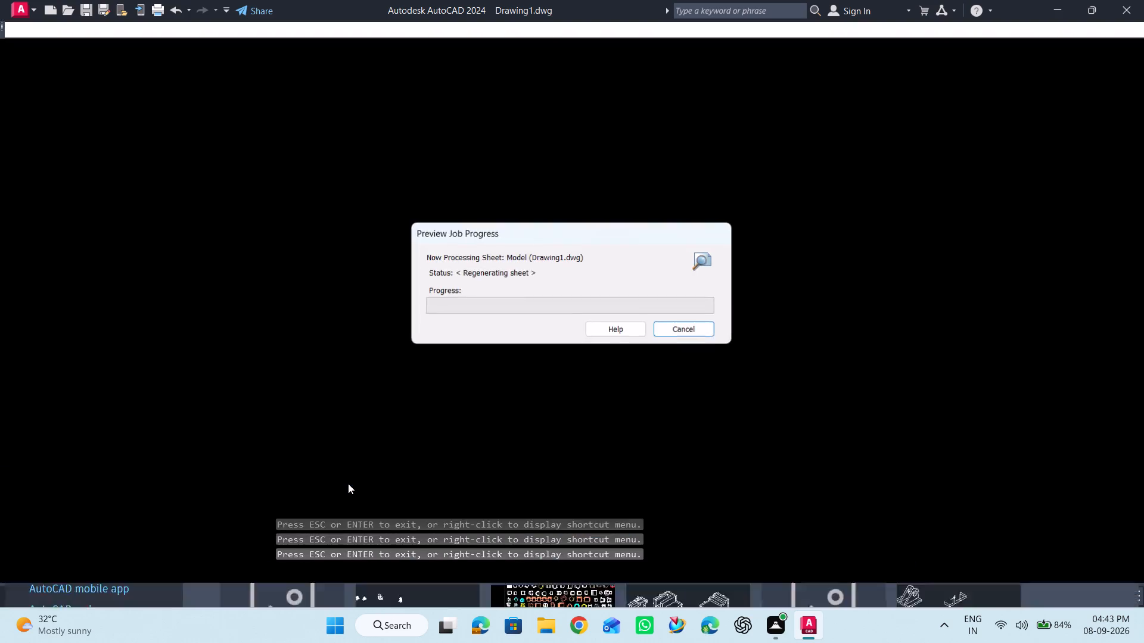
scroll(470, 475, up, 3)
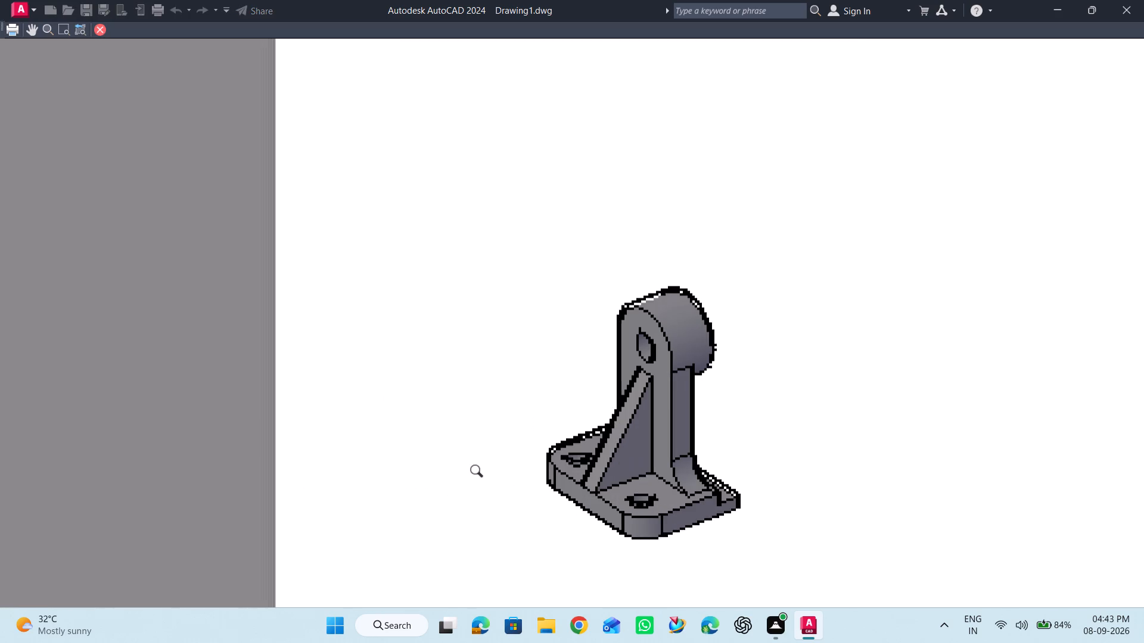
scroll(502, 480, down, 3)
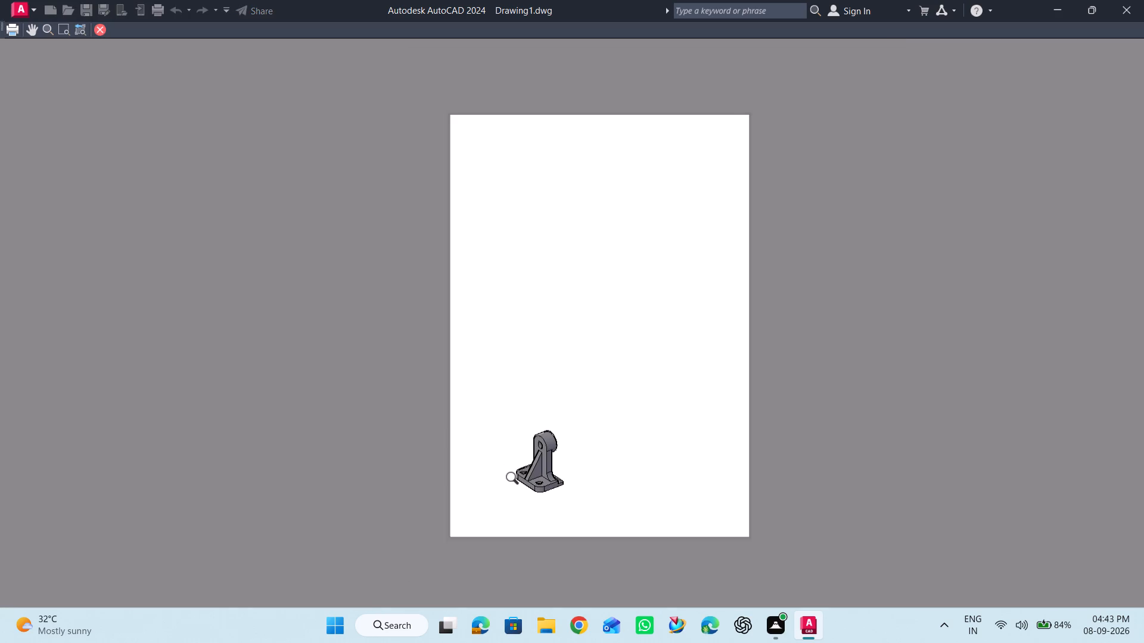
scroll(515, 480, up, 2)
scroll(510, 482, down, 1)
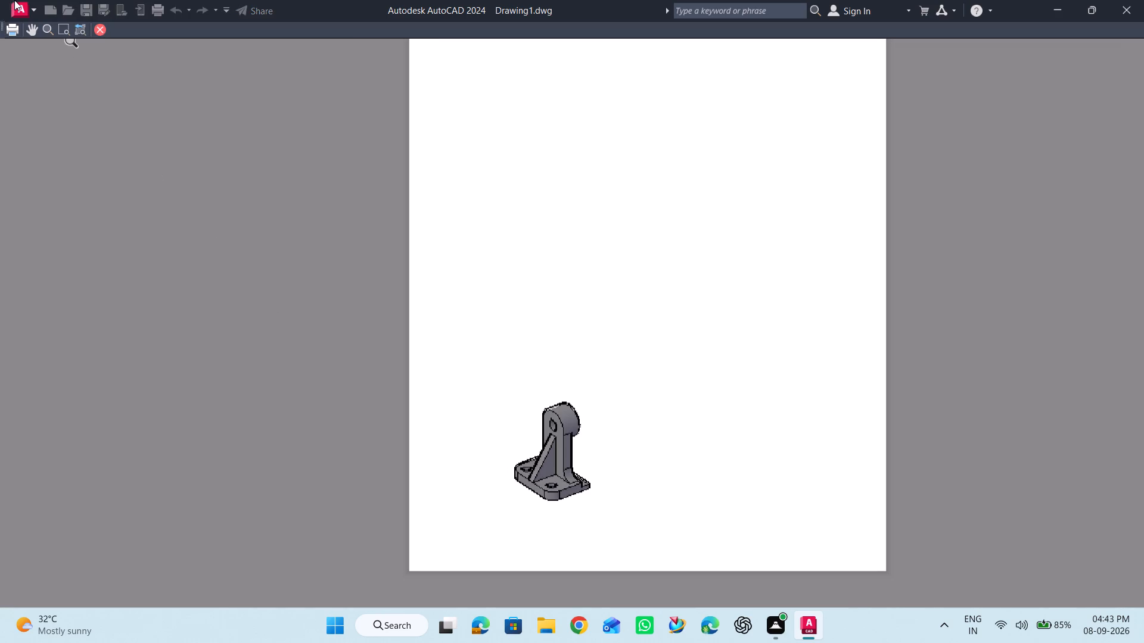
click(99, 27)
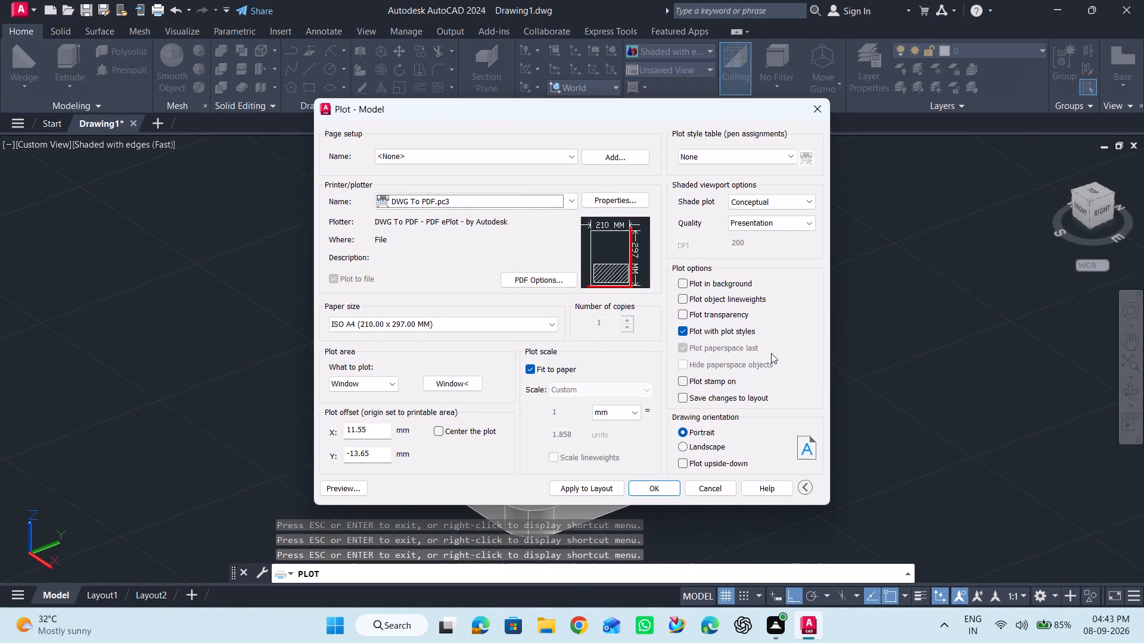
Enable plot transparency and check the bracket in the plot preview.
click(679, 312)
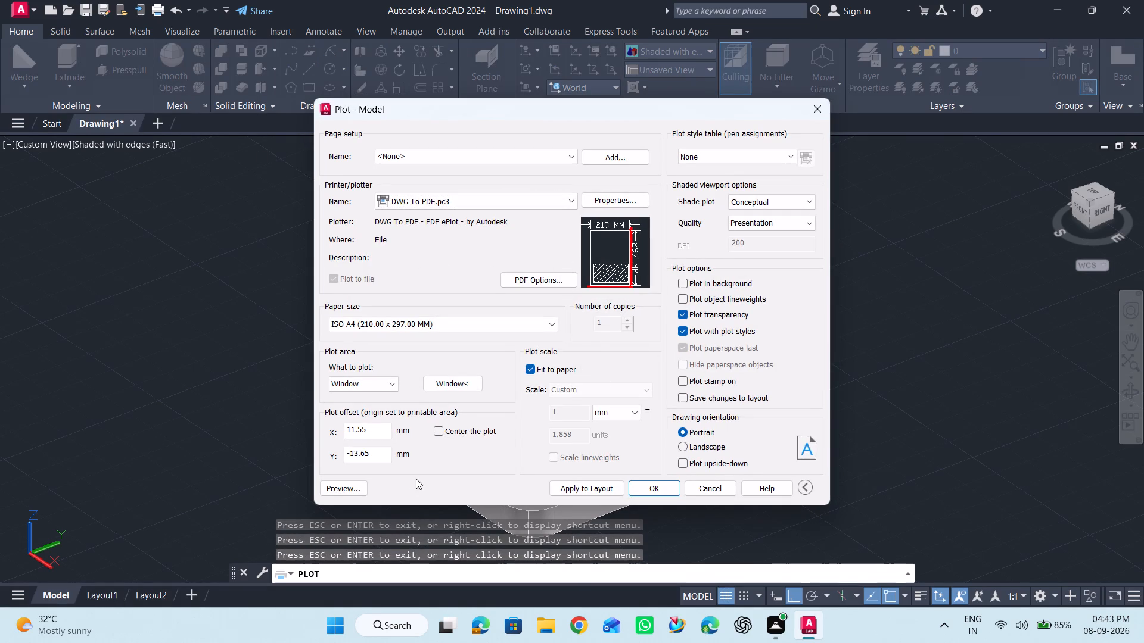
click(332, 494)
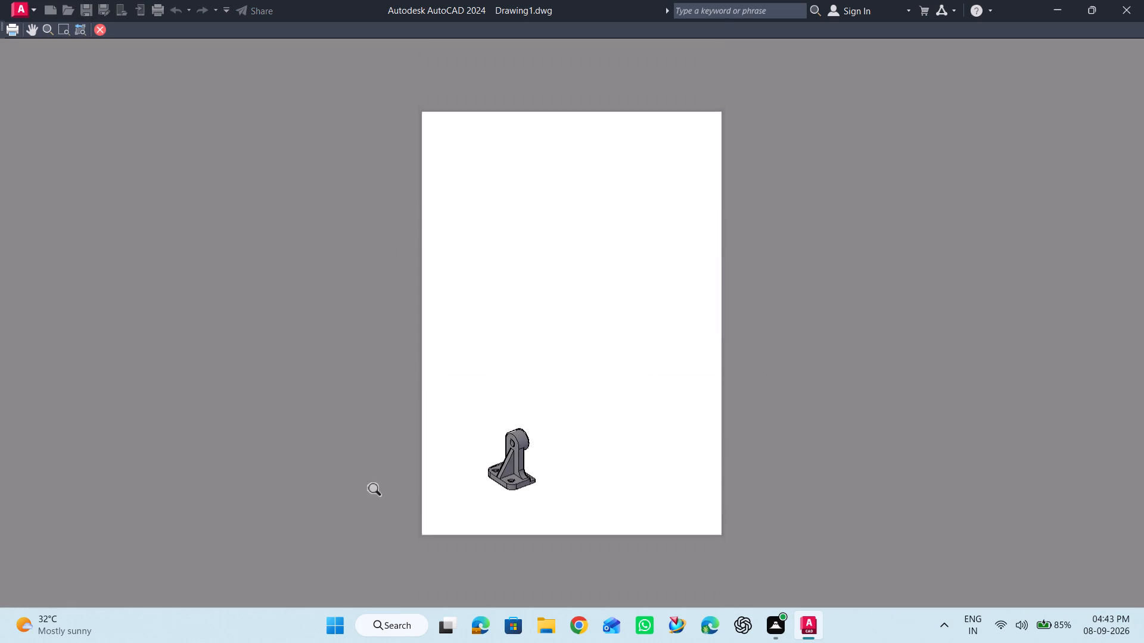
scroll(477, 482, up, 3)
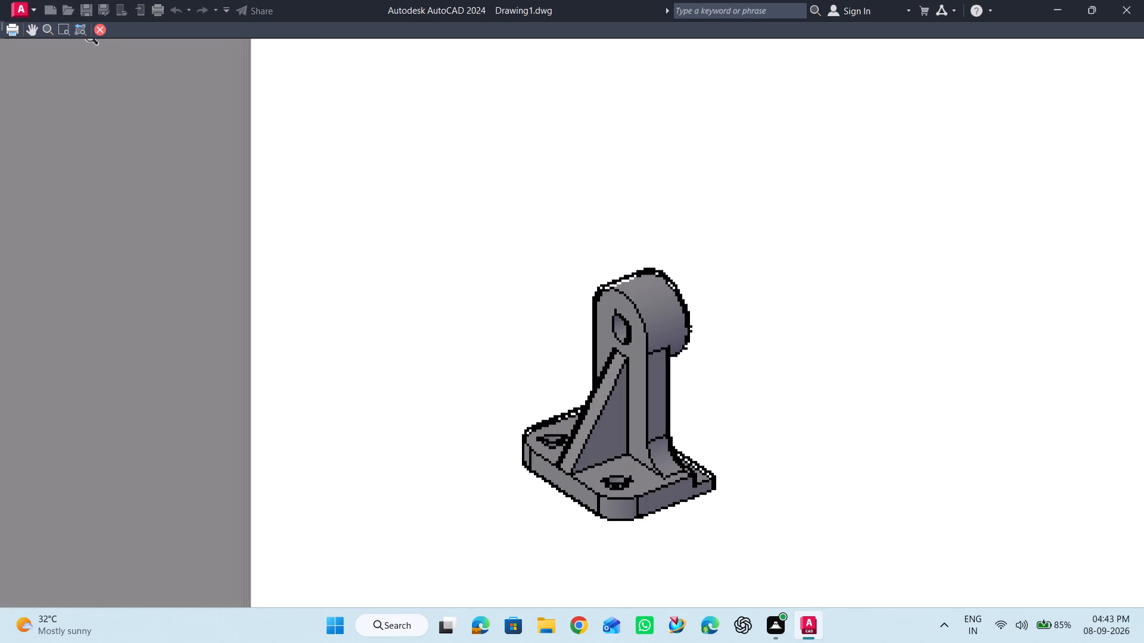
click(105, 31)
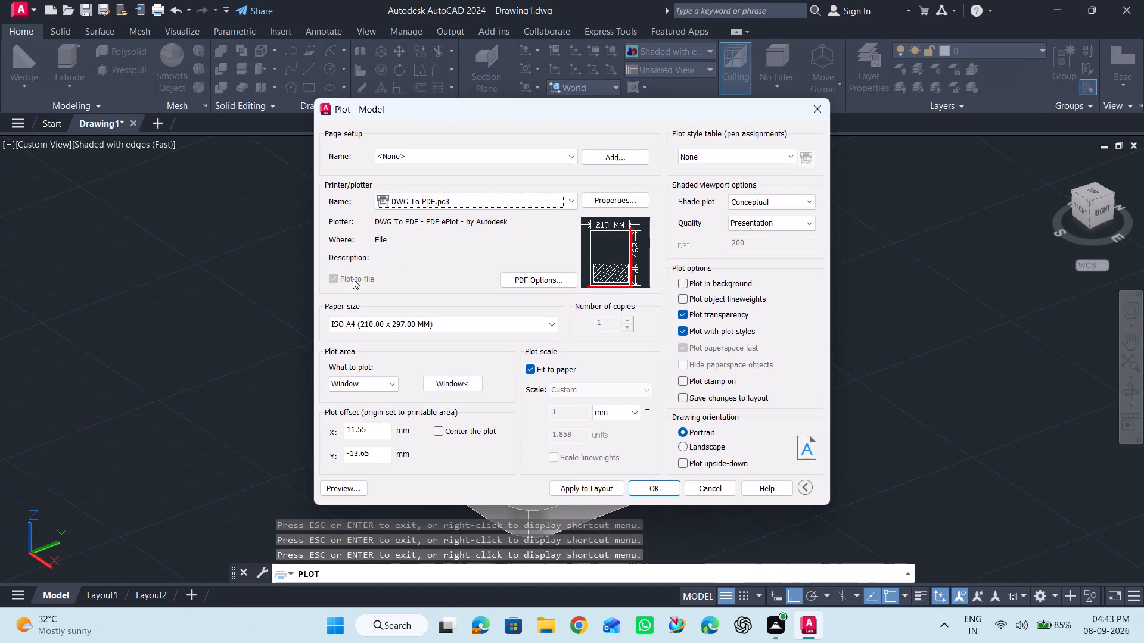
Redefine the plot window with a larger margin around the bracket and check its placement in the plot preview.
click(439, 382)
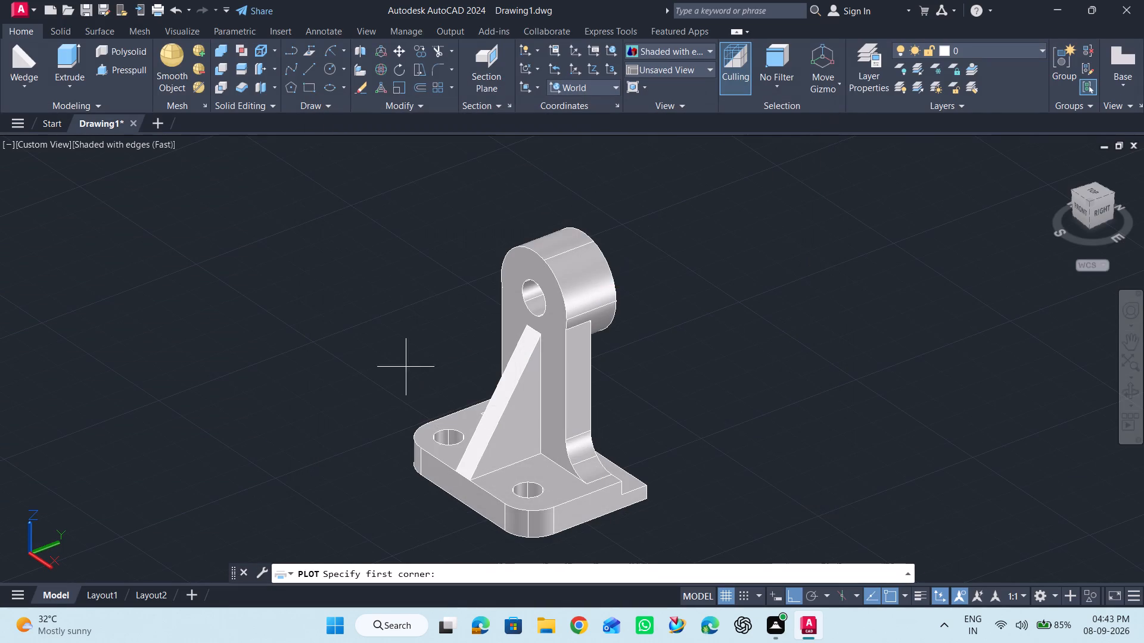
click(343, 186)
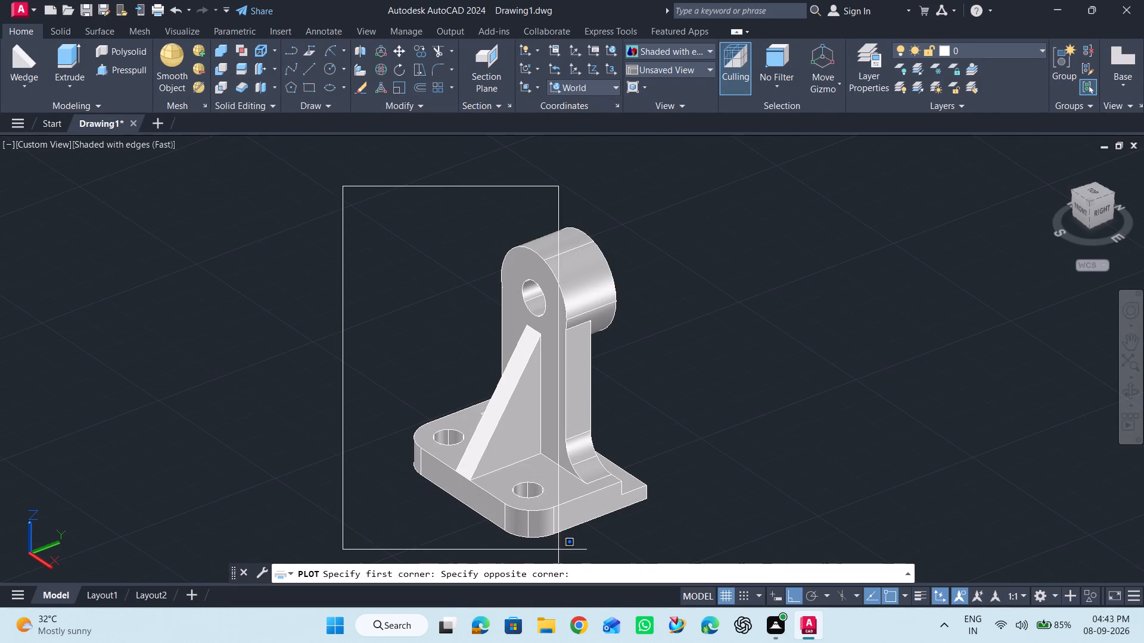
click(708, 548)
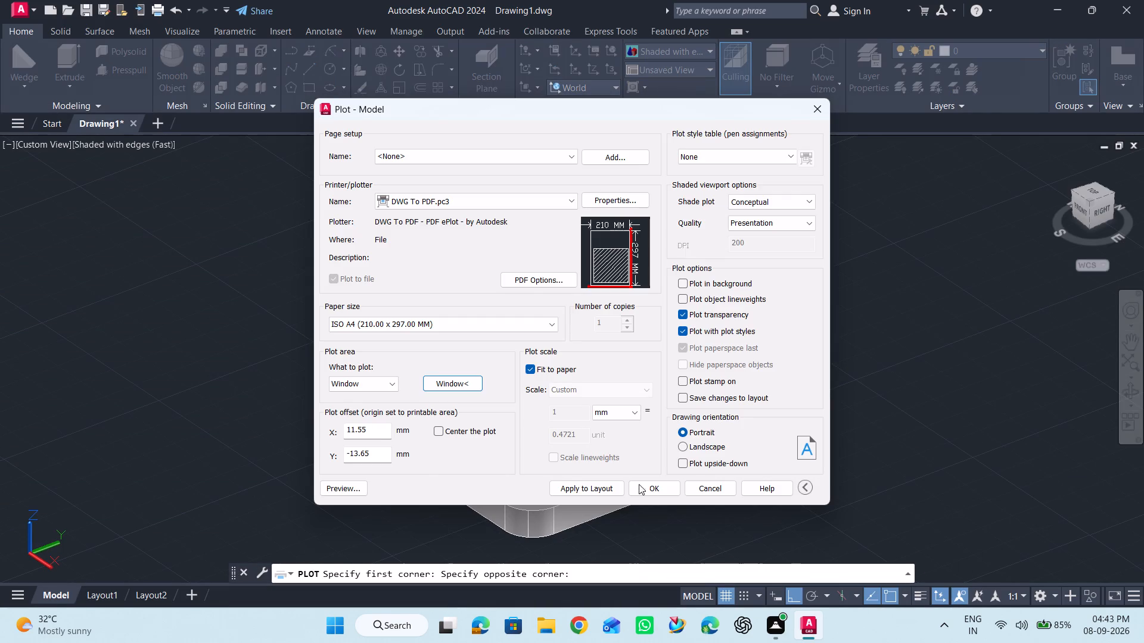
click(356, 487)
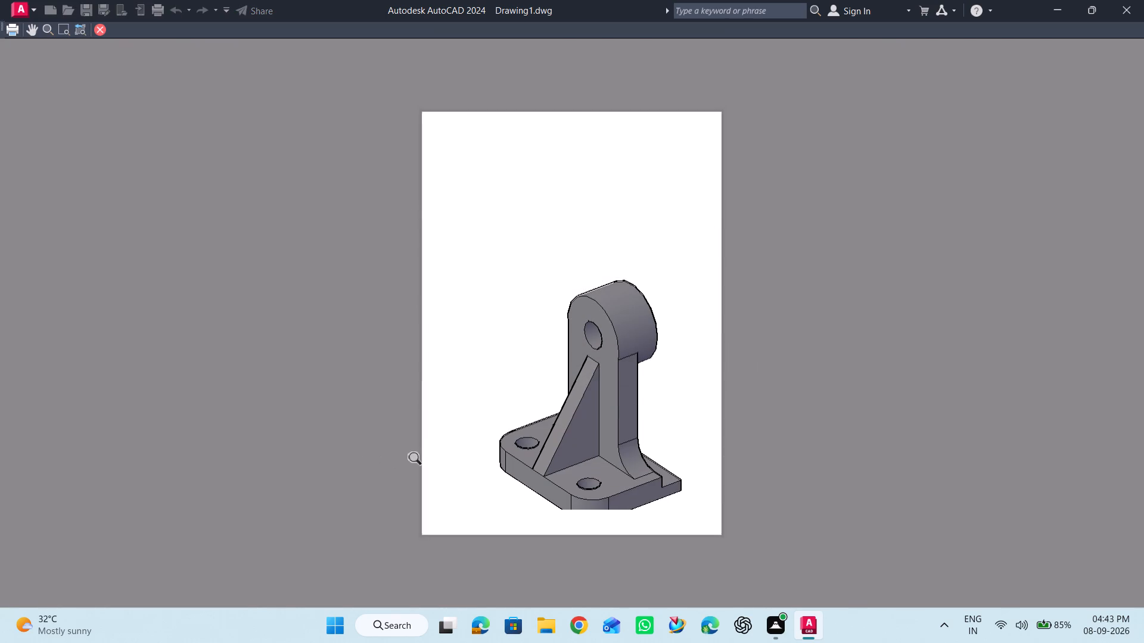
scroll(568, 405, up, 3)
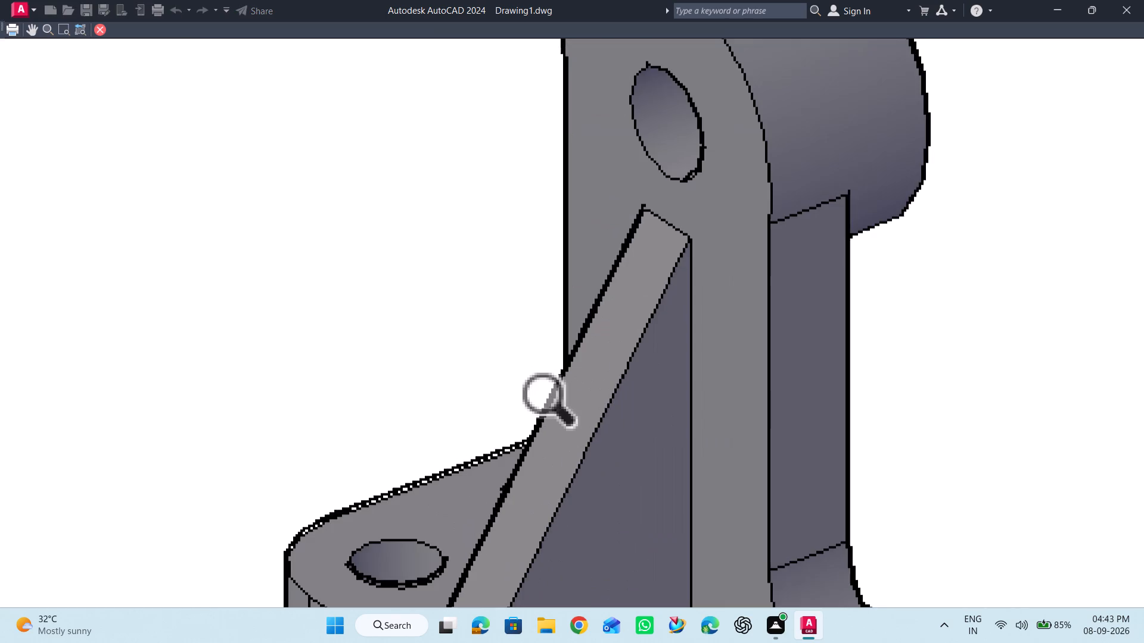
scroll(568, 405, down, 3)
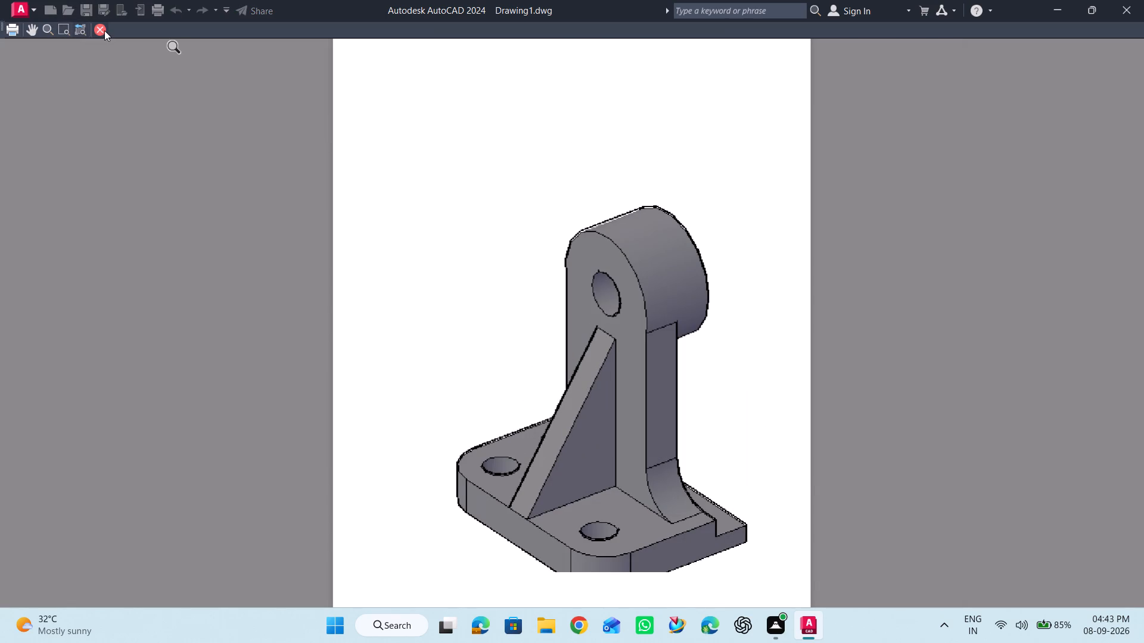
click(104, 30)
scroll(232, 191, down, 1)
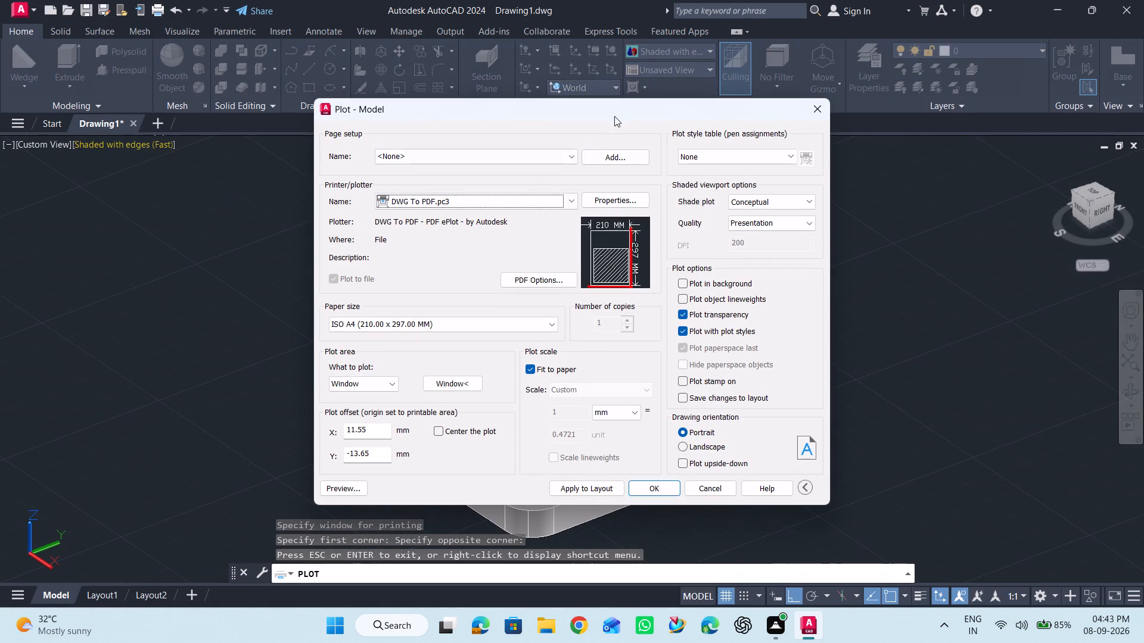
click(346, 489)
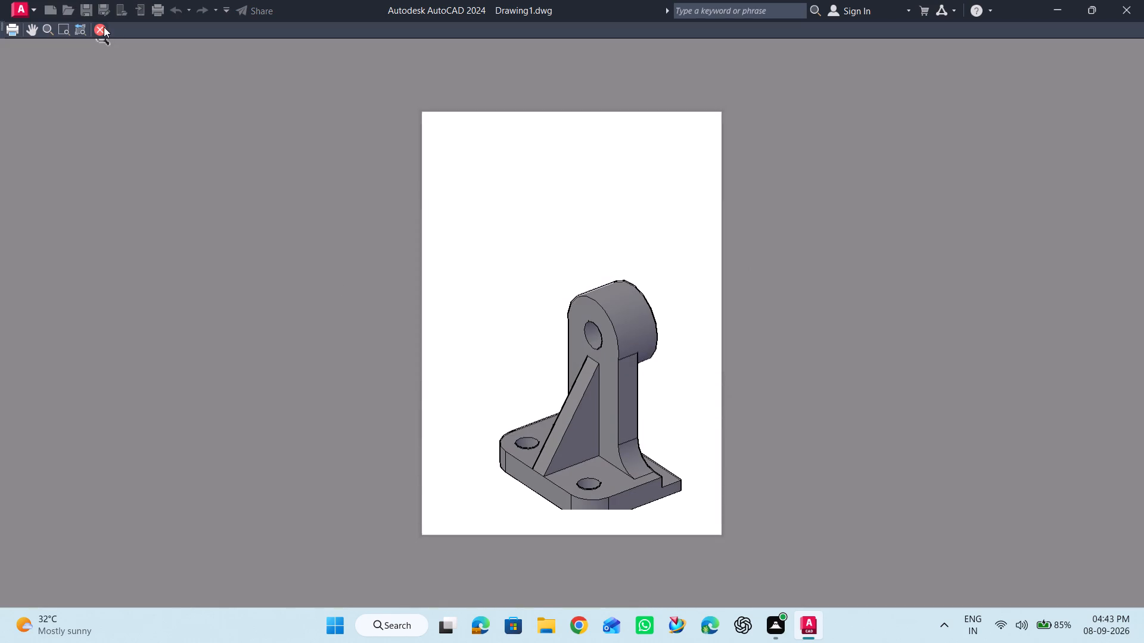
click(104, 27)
Redefine the plot window as a wide rectangle enclosing the whole bracket with clearance on all sides.
click(446, 387)
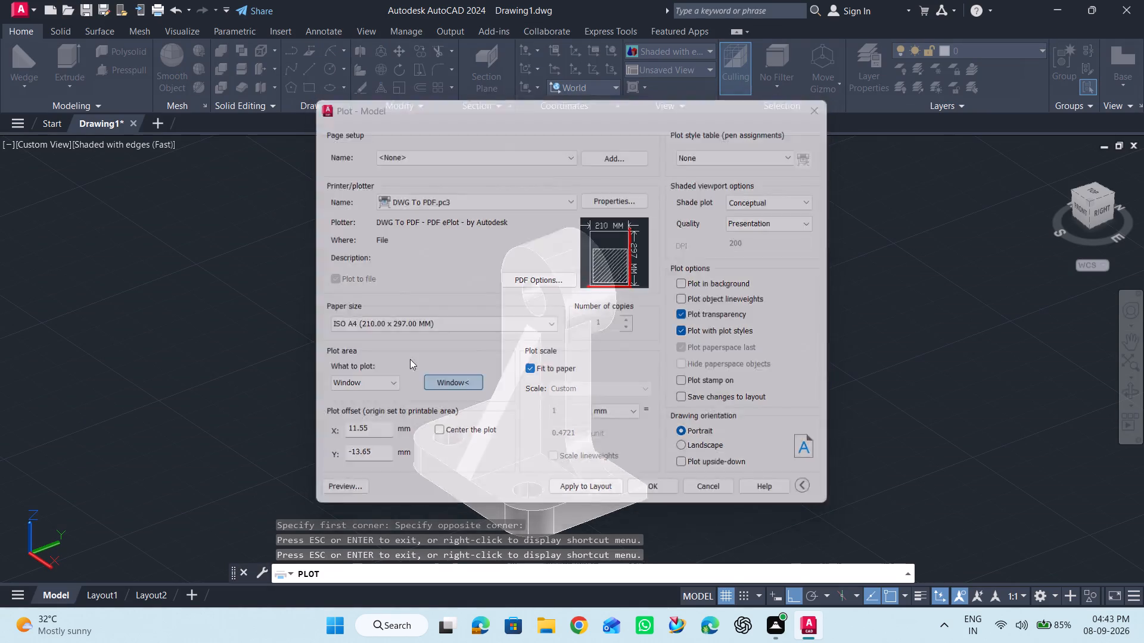
scroll(377, 343, down, 1)
click(282, 257)
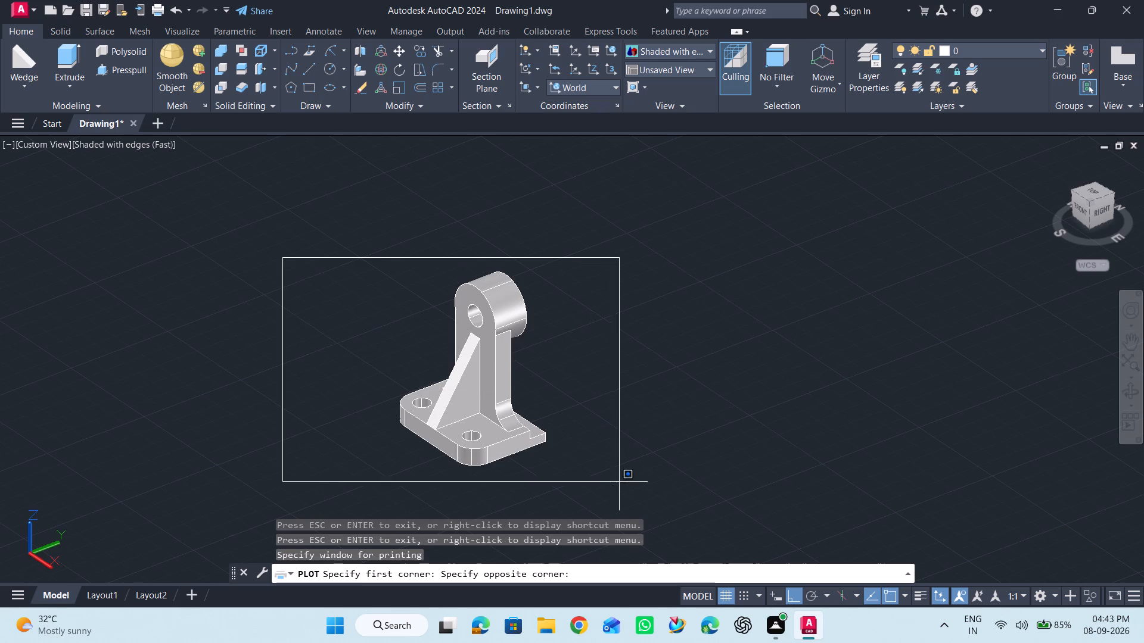
click(643, 508)
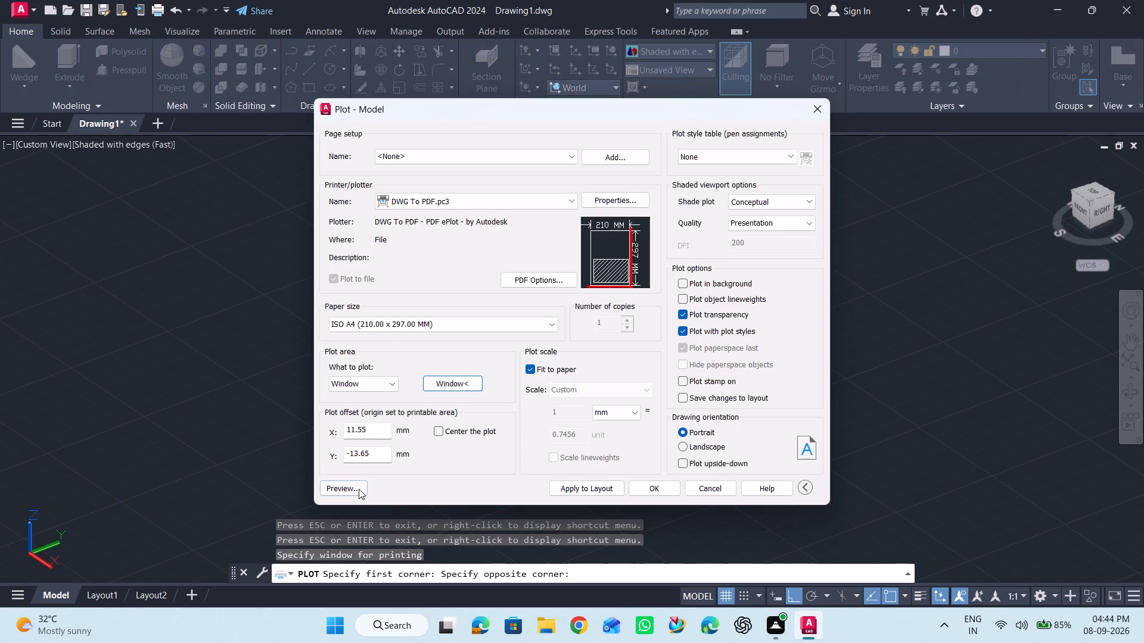
Centre the plot on the sheet and check the bracket's placement in the plot preview.
click(443, 430)
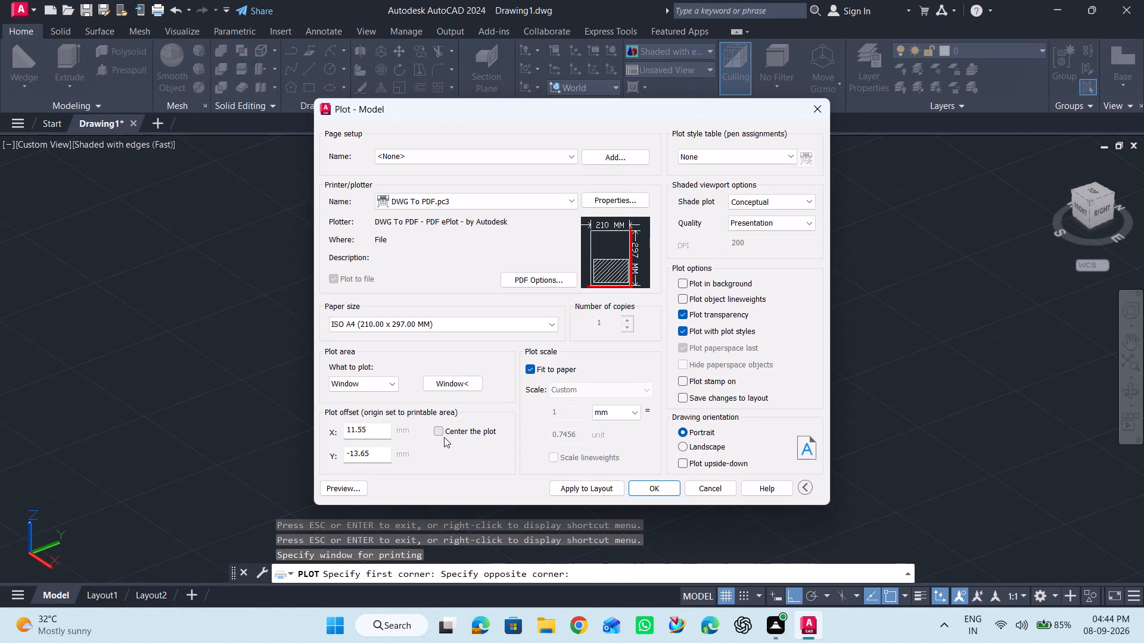
click(349, 485)
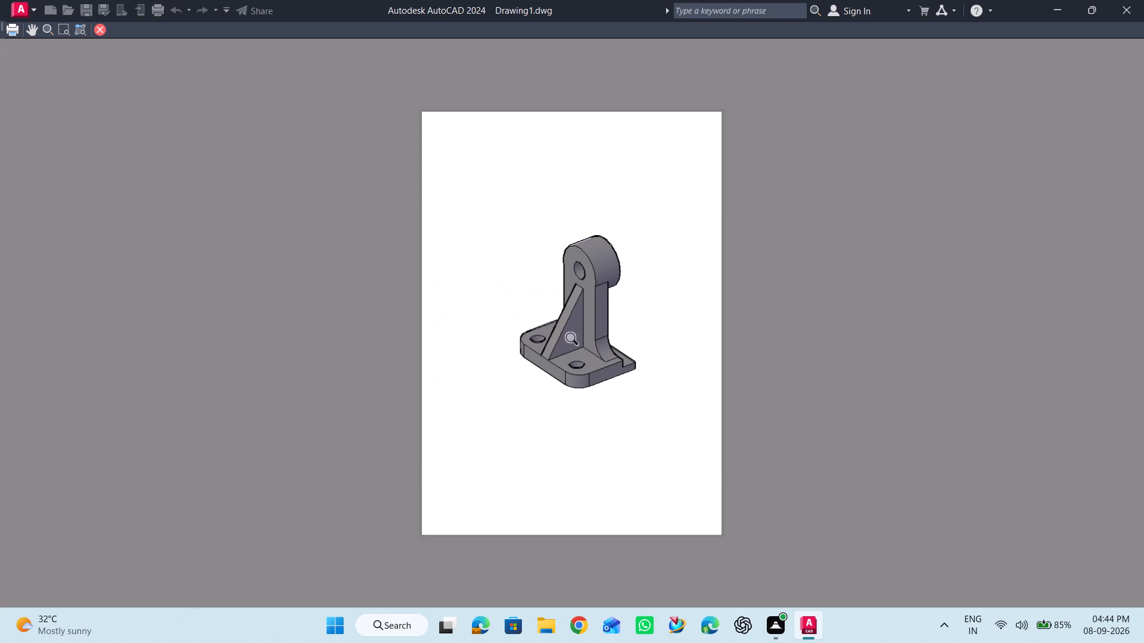
scroll(653, 245, up, 1)
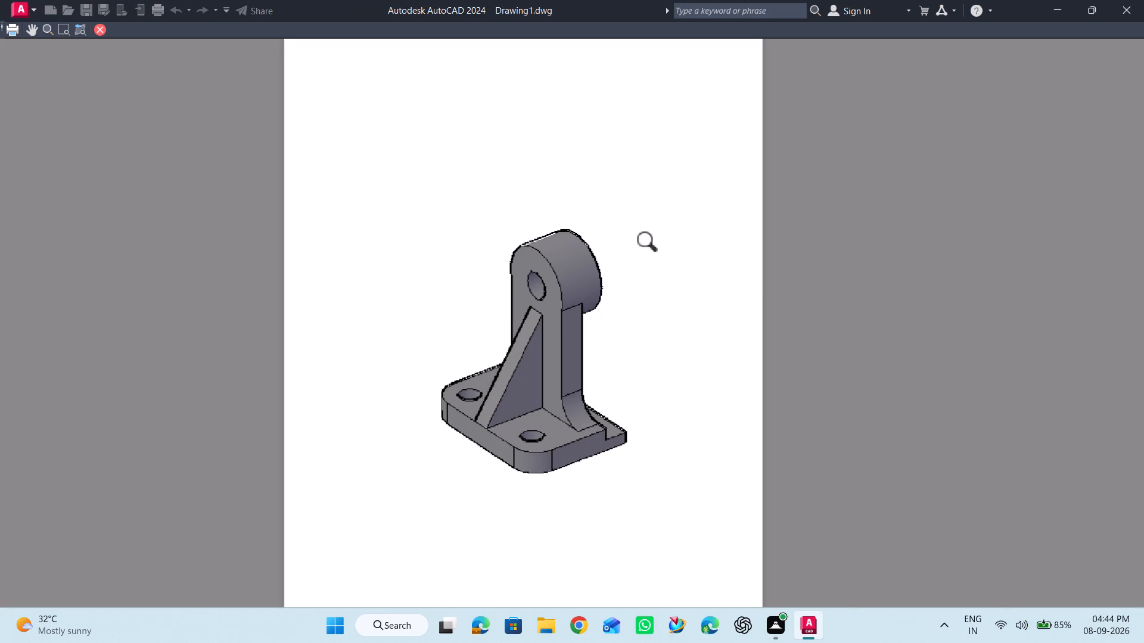
click(102, 28)
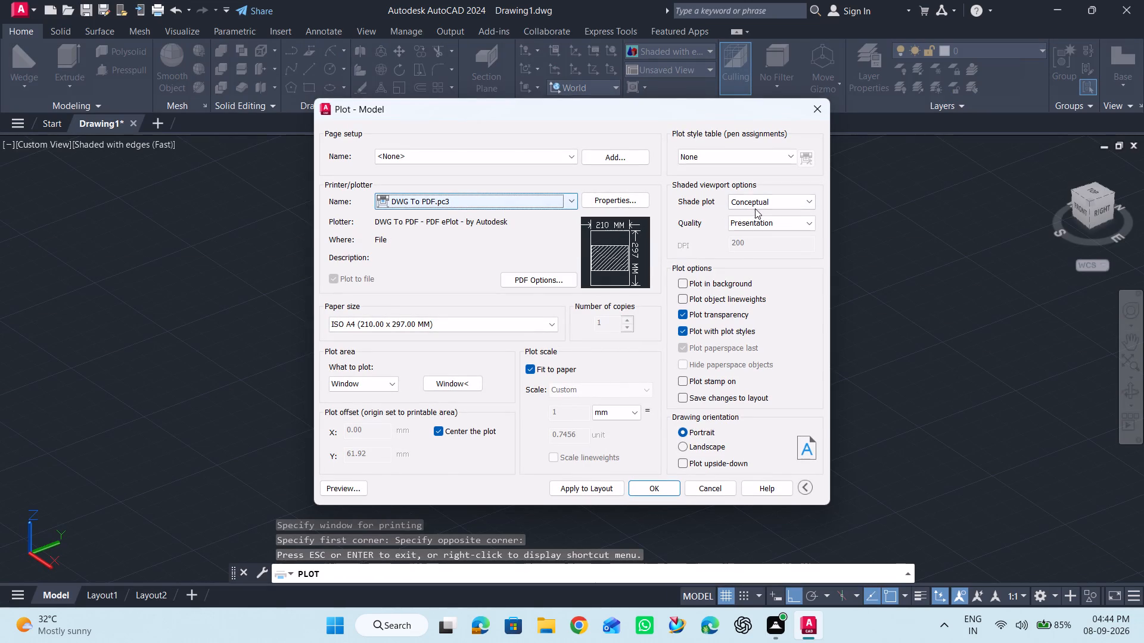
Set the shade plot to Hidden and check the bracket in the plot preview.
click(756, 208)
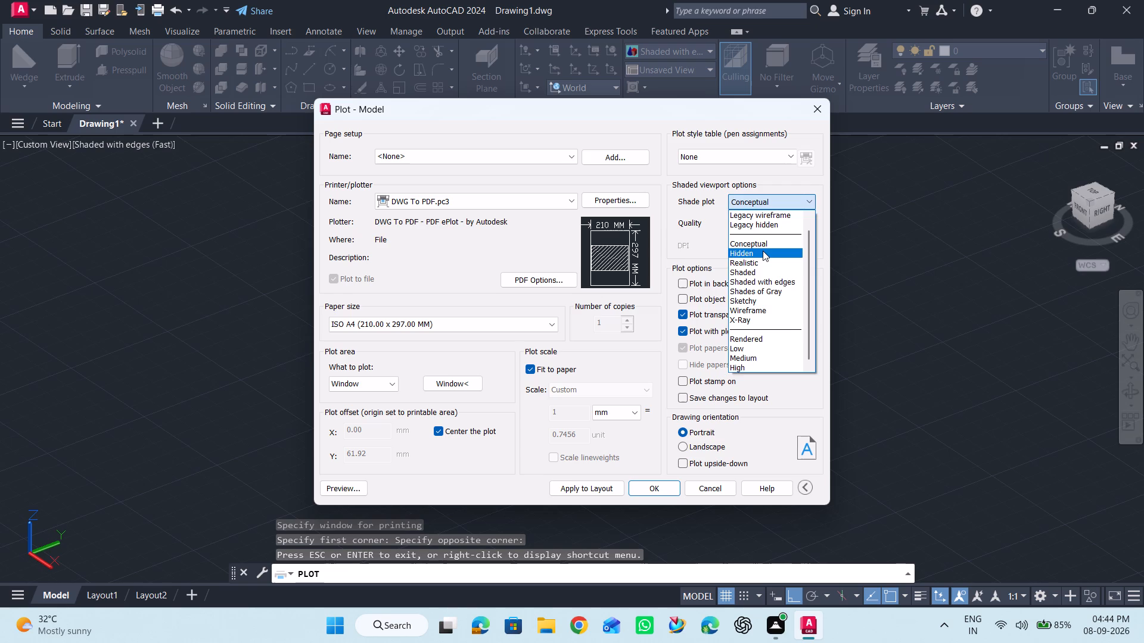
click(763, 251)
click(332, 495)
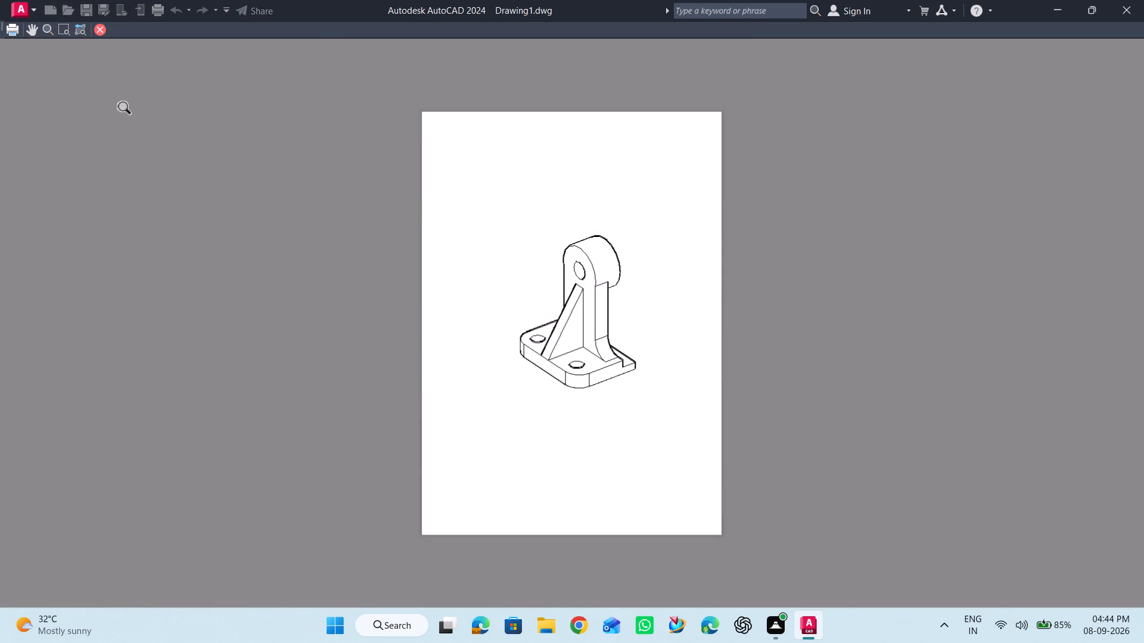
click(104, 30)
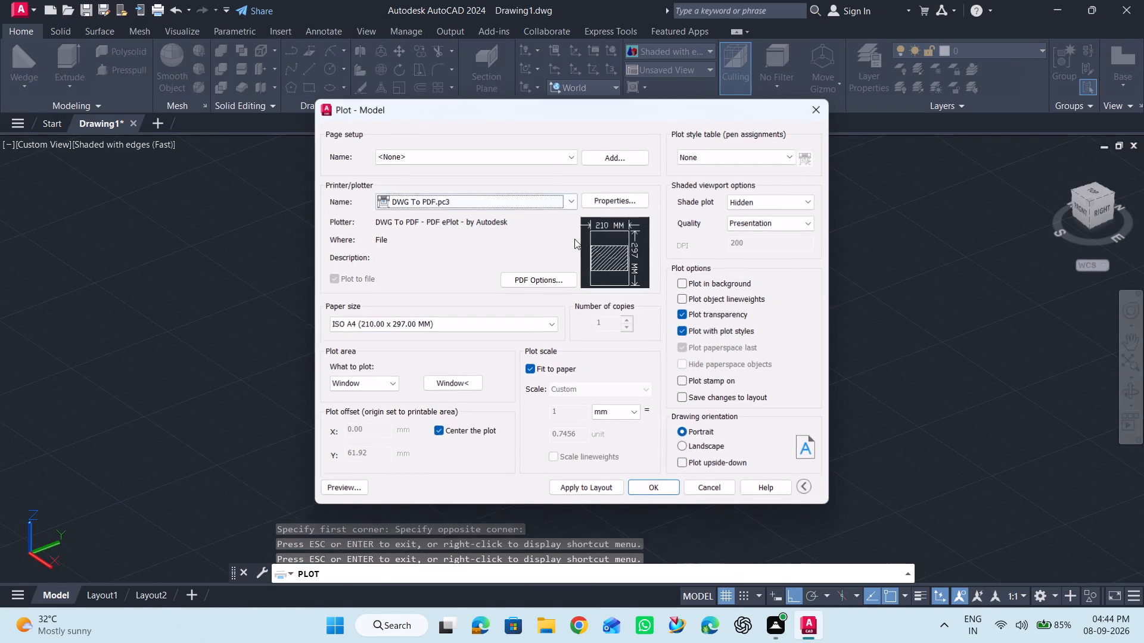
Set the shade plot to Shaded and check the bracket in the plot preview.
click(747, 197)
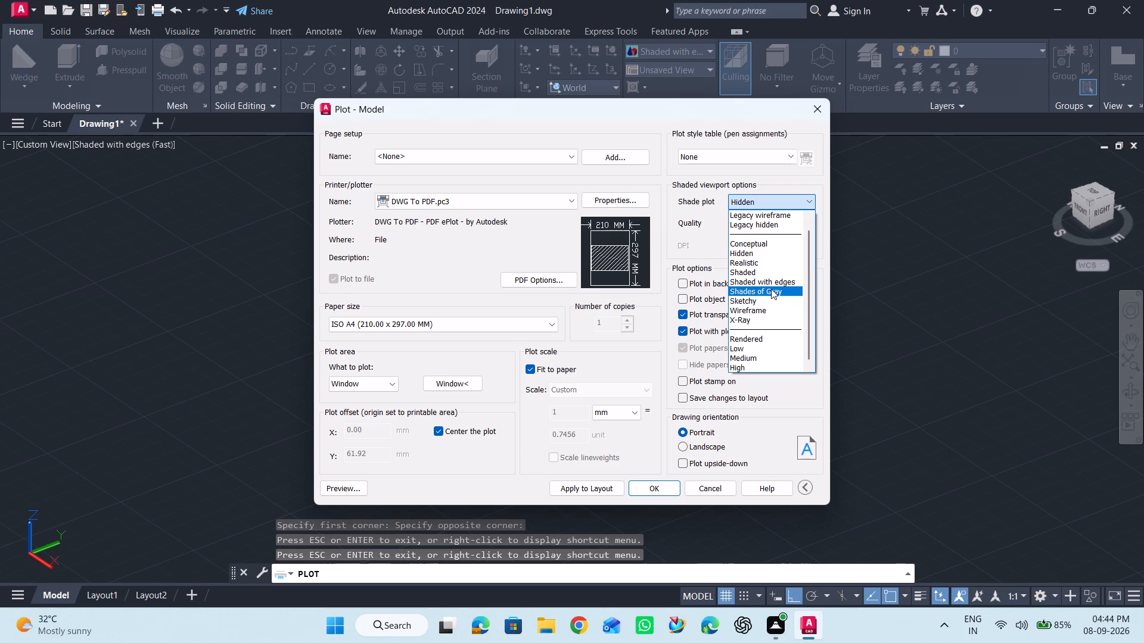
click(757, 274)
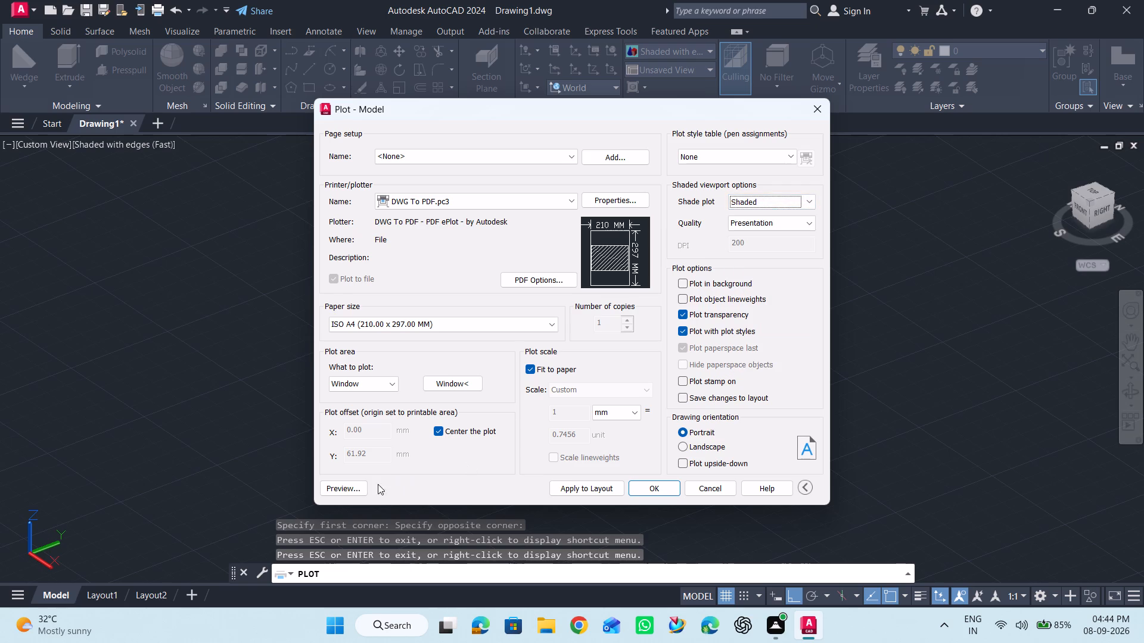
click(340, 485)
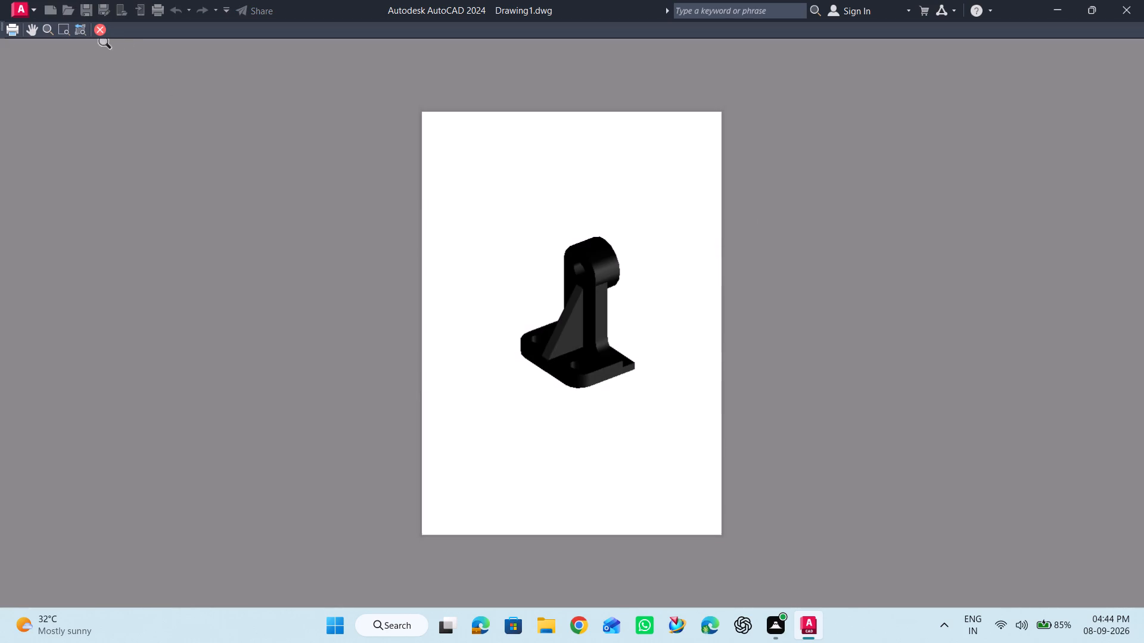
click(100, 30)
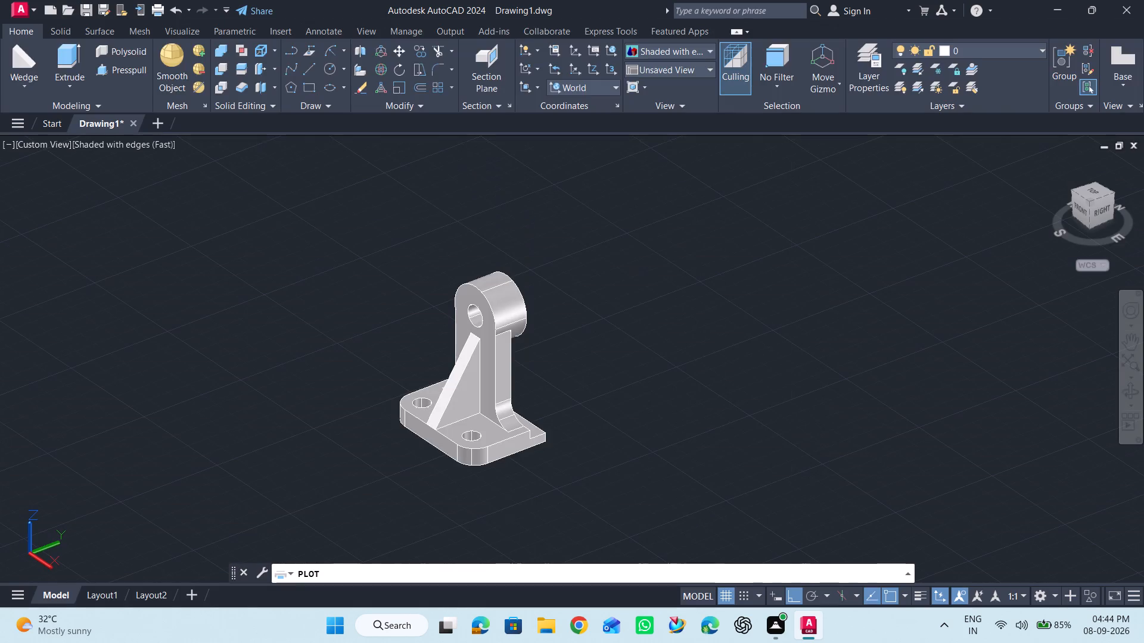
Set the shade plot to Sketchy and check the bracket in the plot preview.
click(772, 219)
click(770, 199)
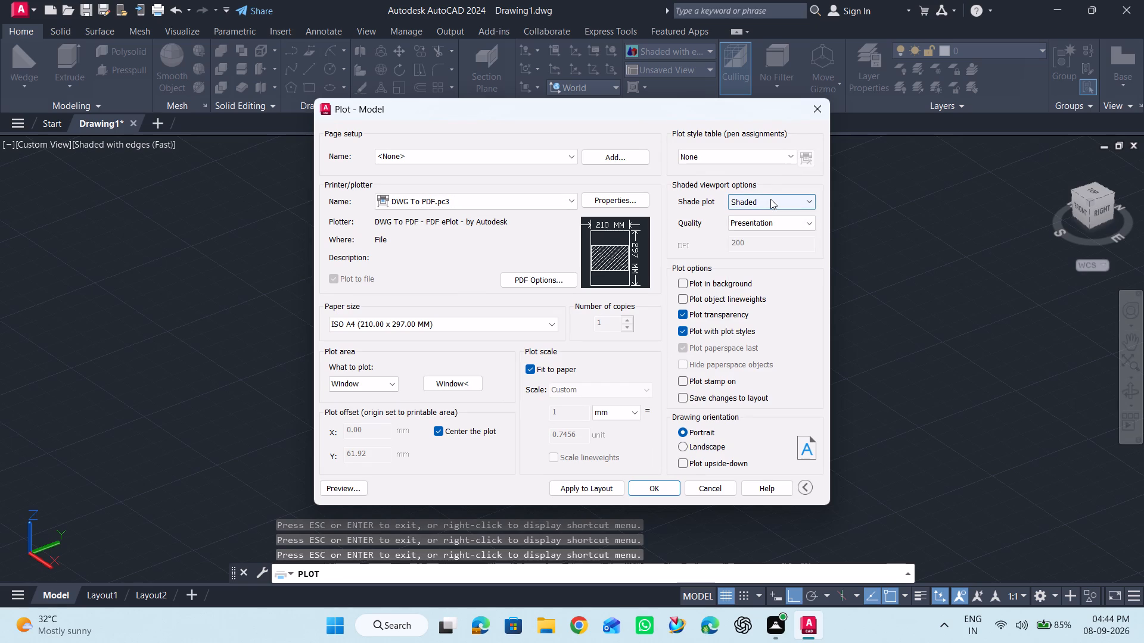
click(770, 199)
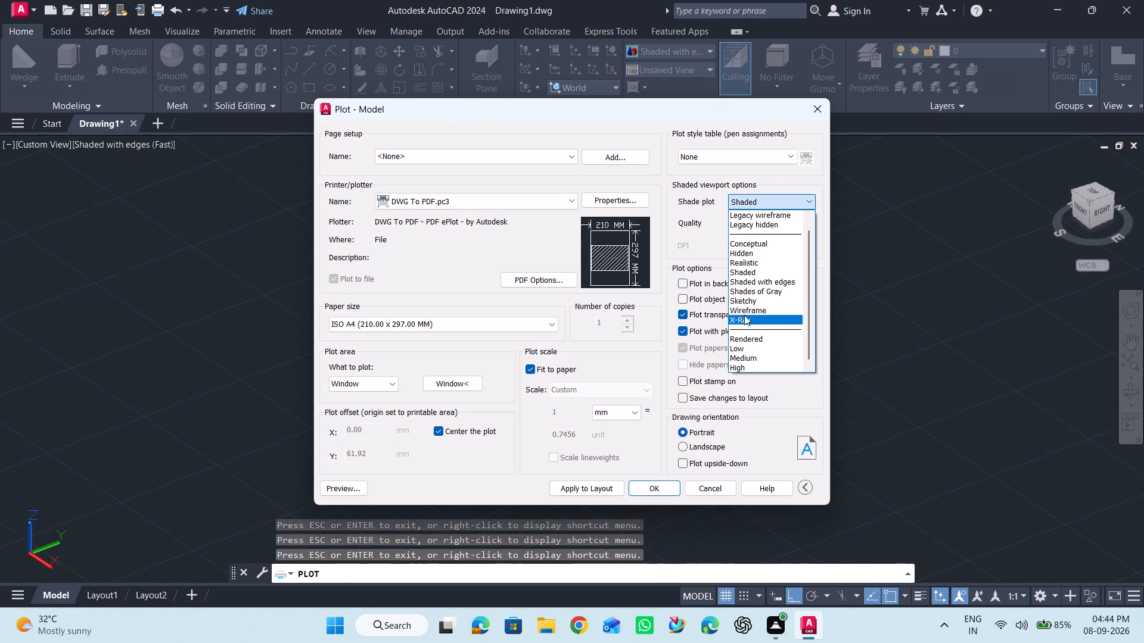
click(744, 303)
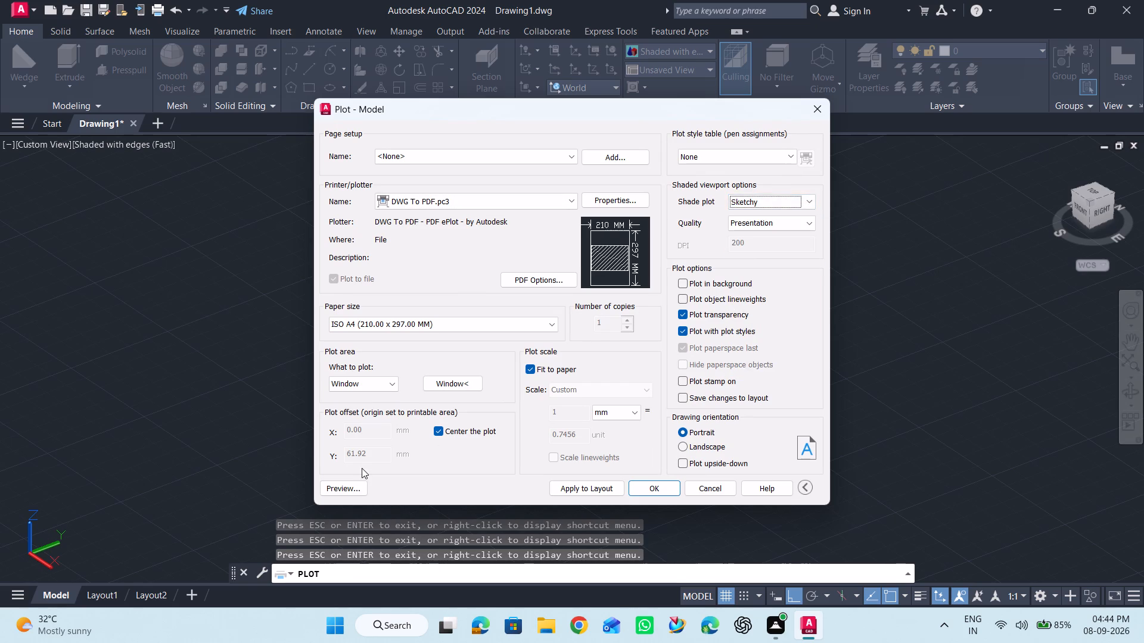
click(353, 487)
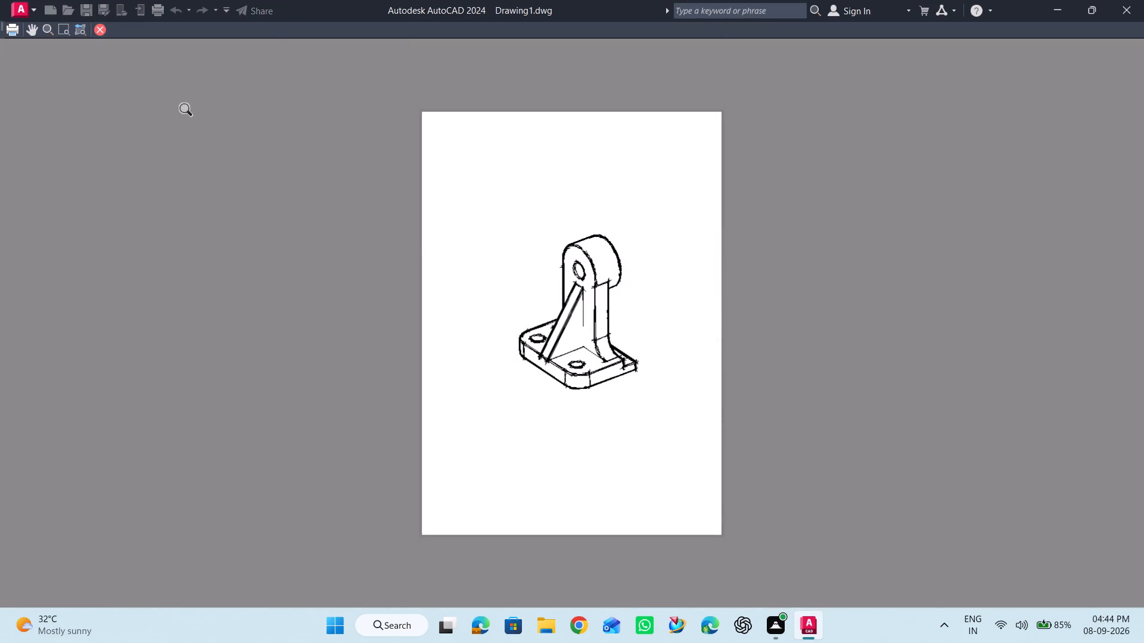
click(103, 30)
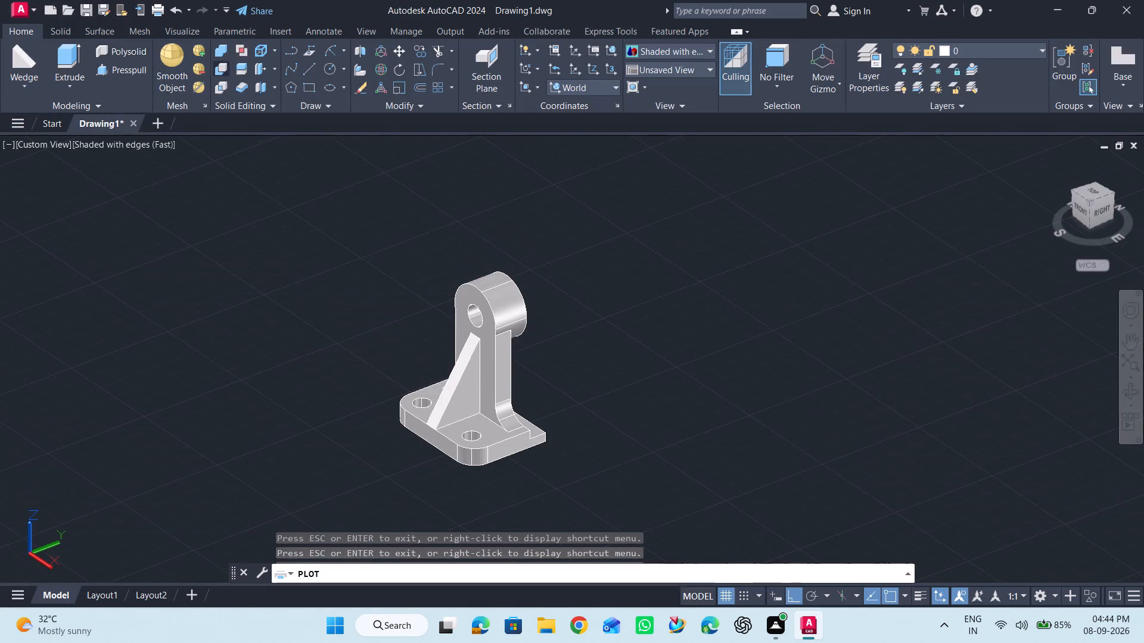
Set the shade plot to Shades of Gray and inspect the bracket's faces and edges in the plot preview.
click(765, 201)
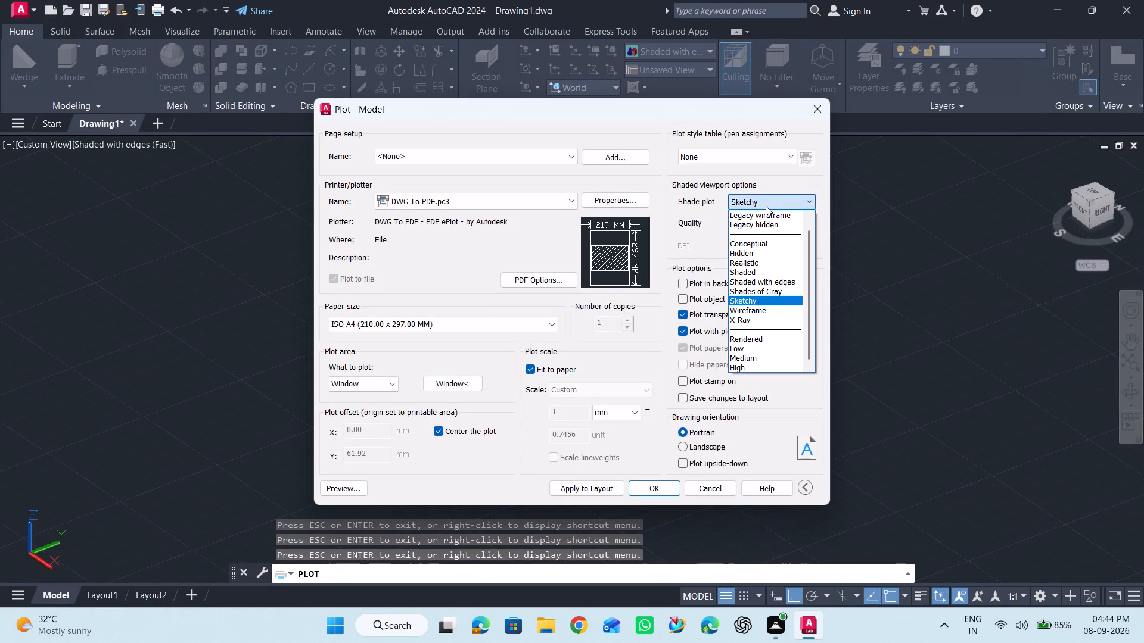
click(745, 289)
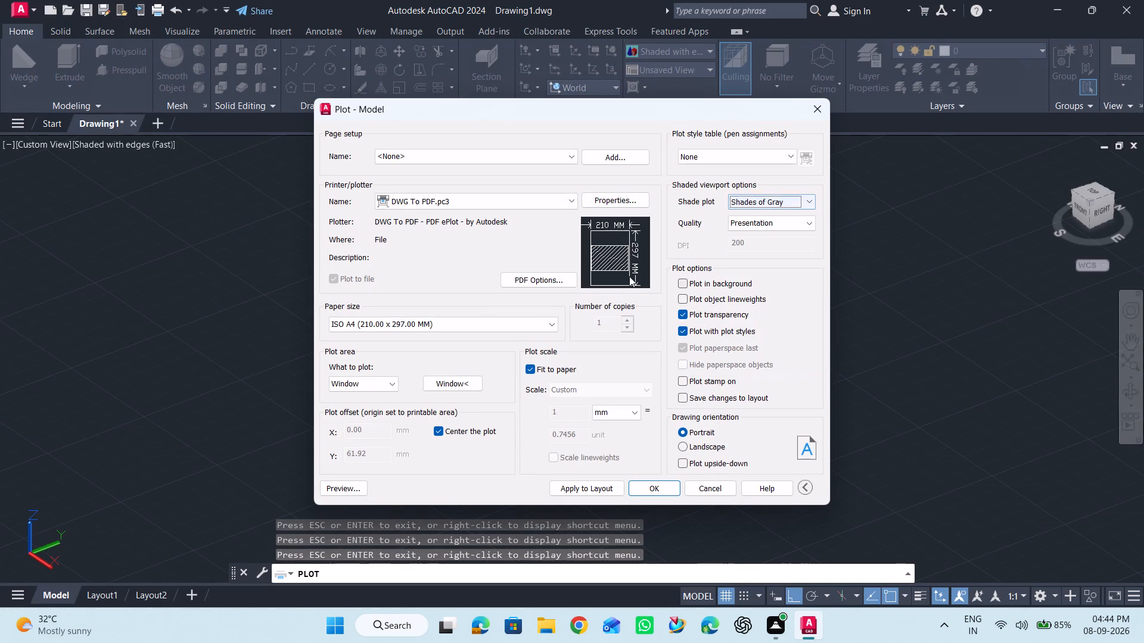
click(353, 486)
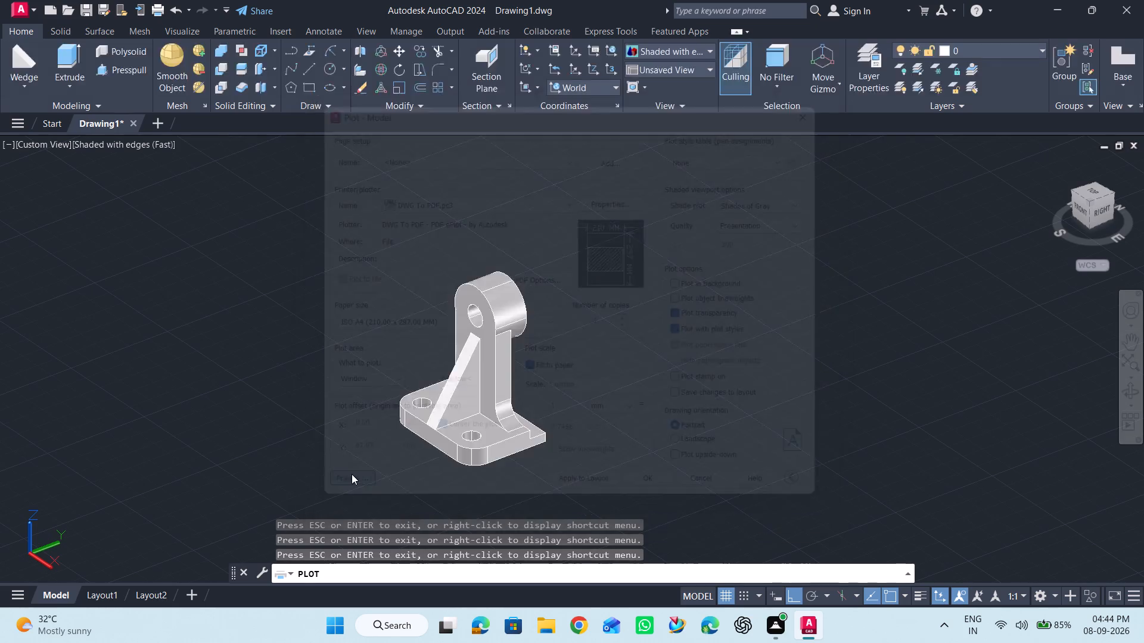
scroll(639, 242, up, 1)
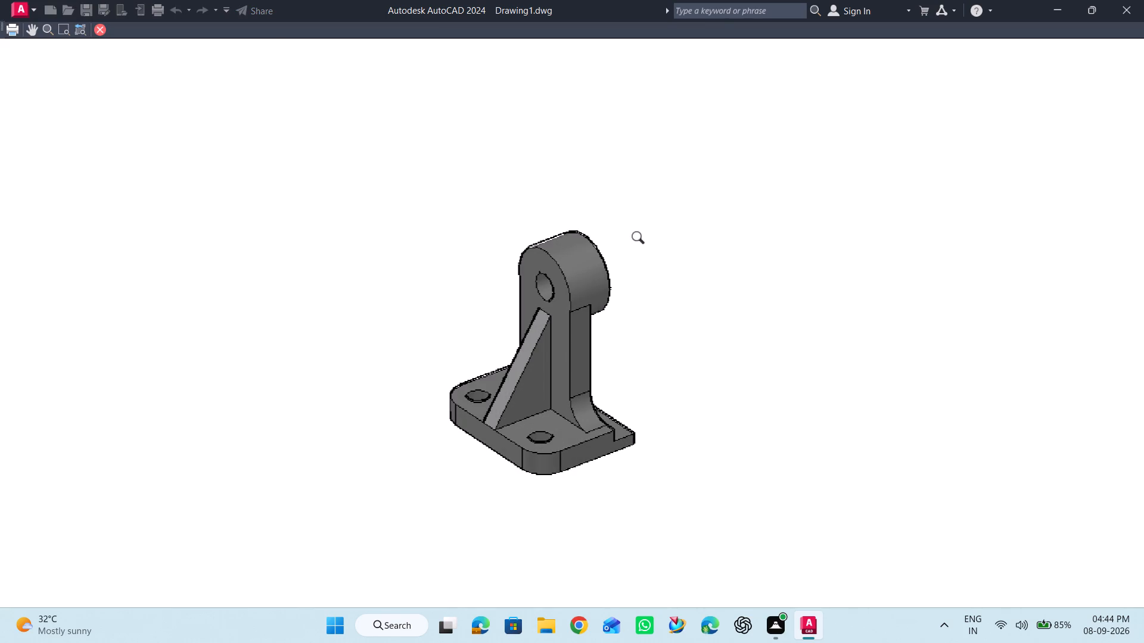
scroll(630, 310, up, 3)
scroll(627, 313, down, 1)
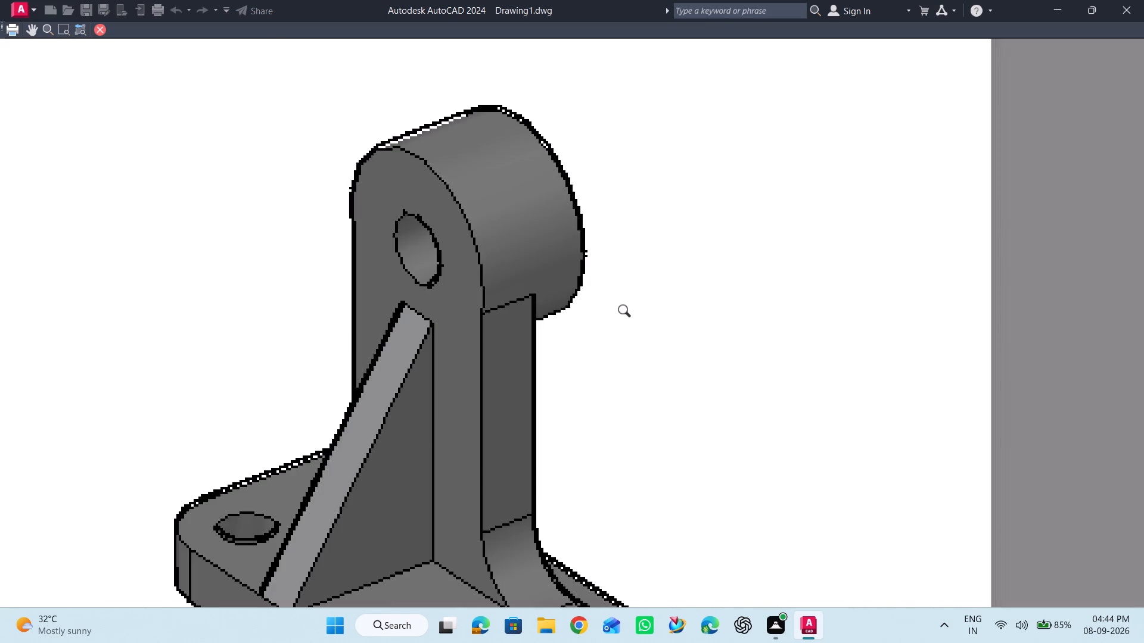
scroll(625, 313, down, 2)
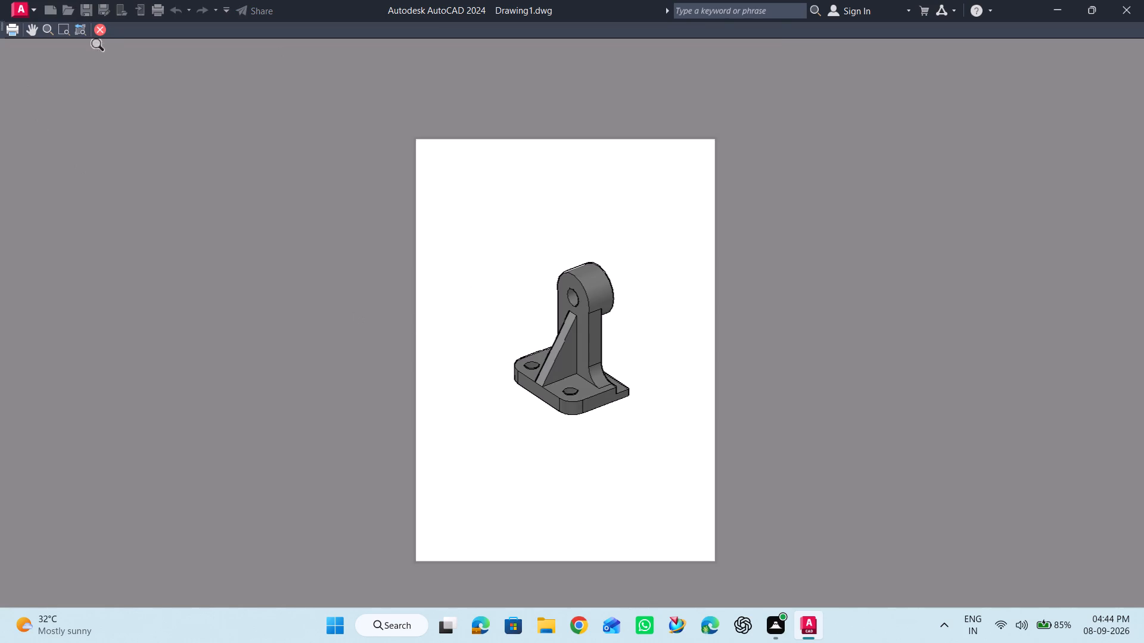
click(102, 27)
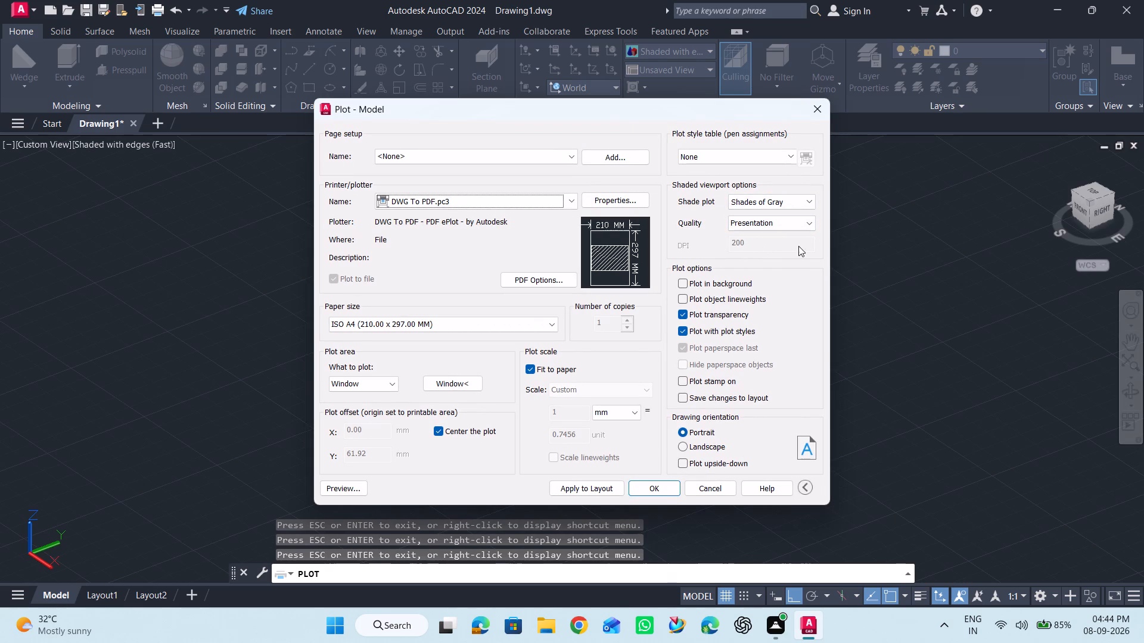
Disable plot transparency in the plot options.
click(682, 314)
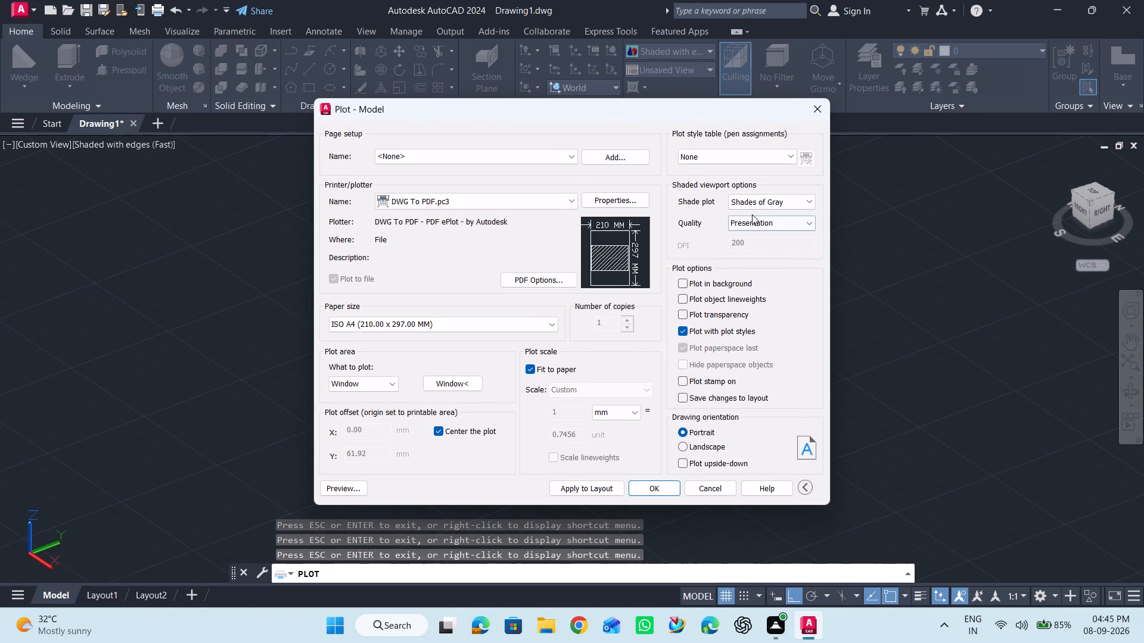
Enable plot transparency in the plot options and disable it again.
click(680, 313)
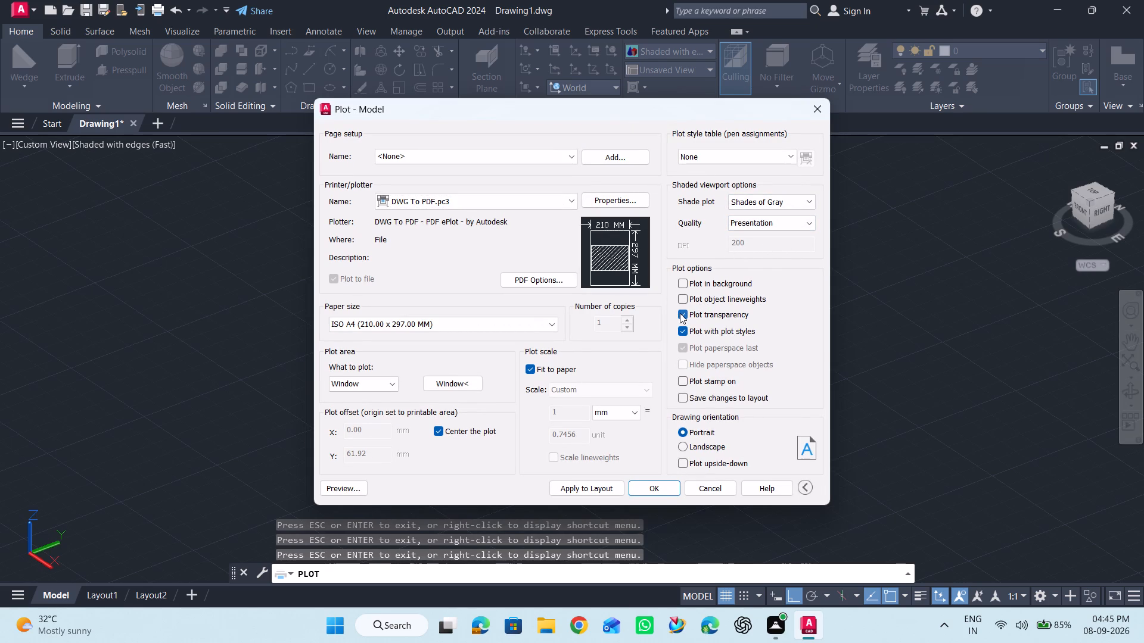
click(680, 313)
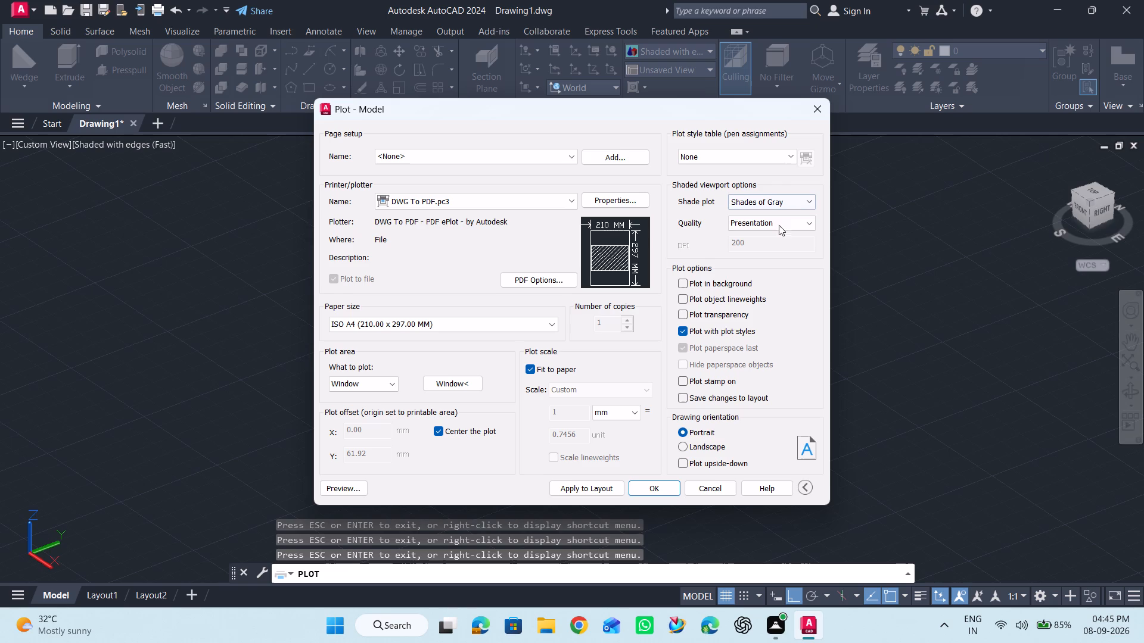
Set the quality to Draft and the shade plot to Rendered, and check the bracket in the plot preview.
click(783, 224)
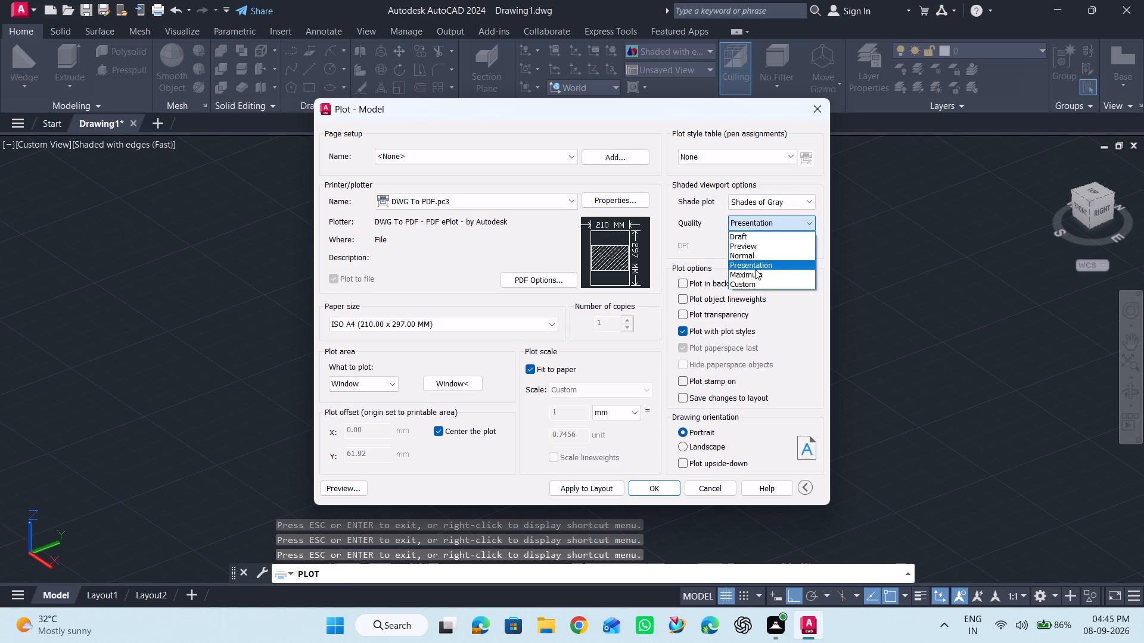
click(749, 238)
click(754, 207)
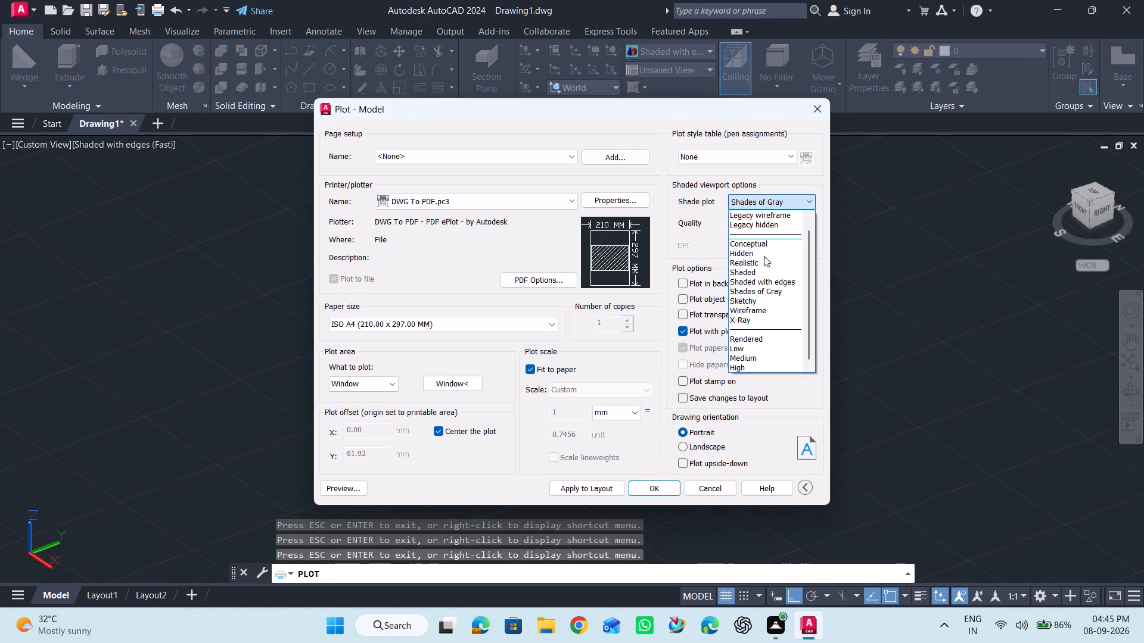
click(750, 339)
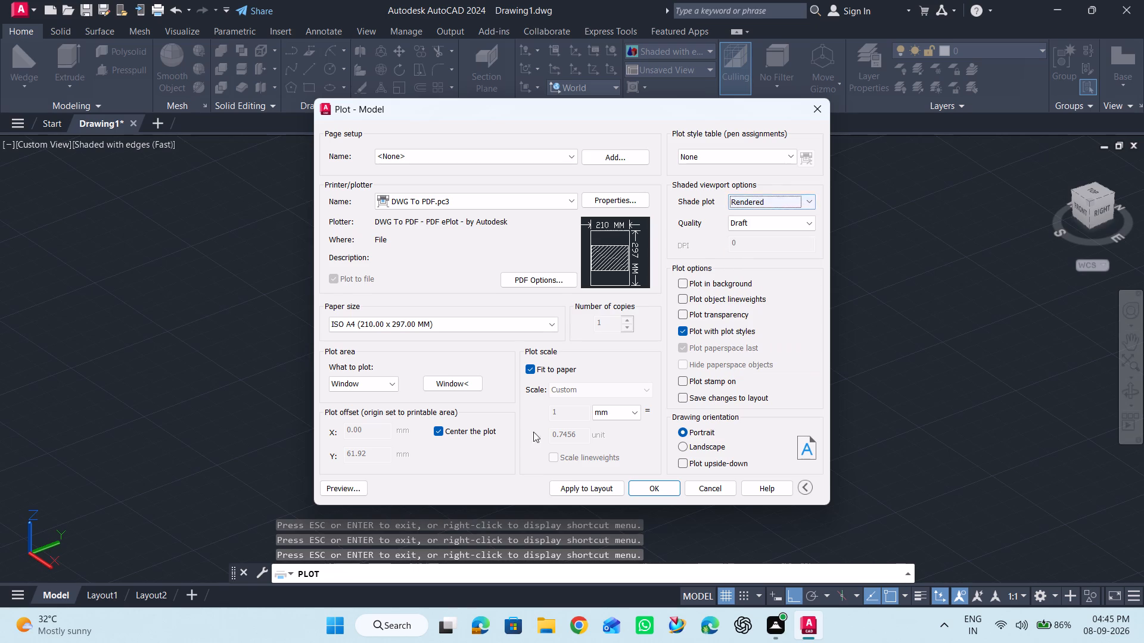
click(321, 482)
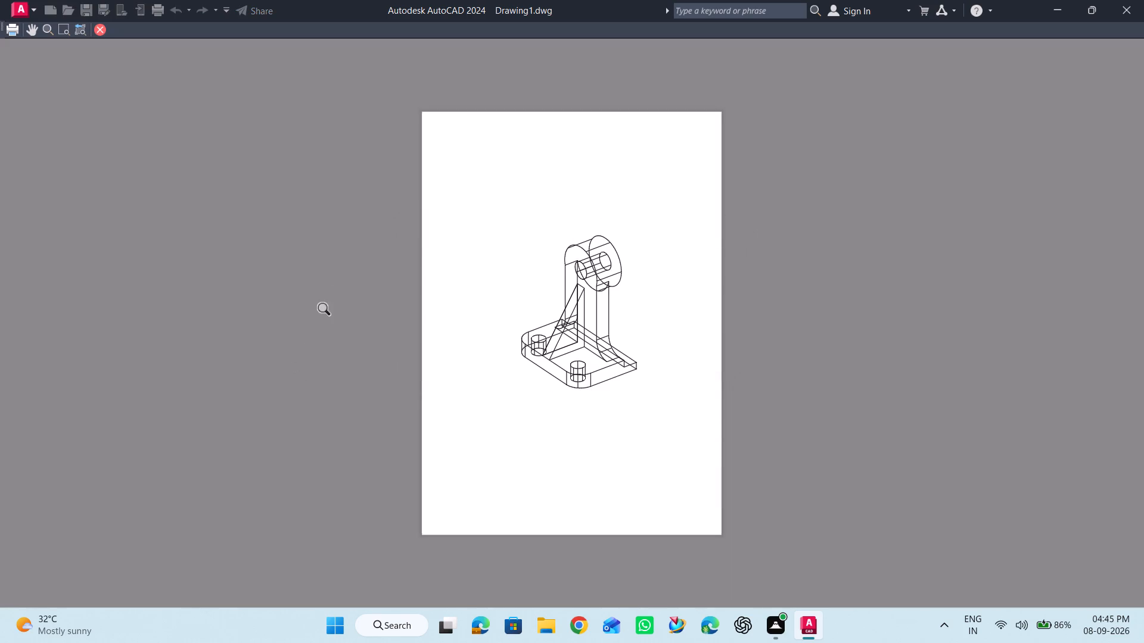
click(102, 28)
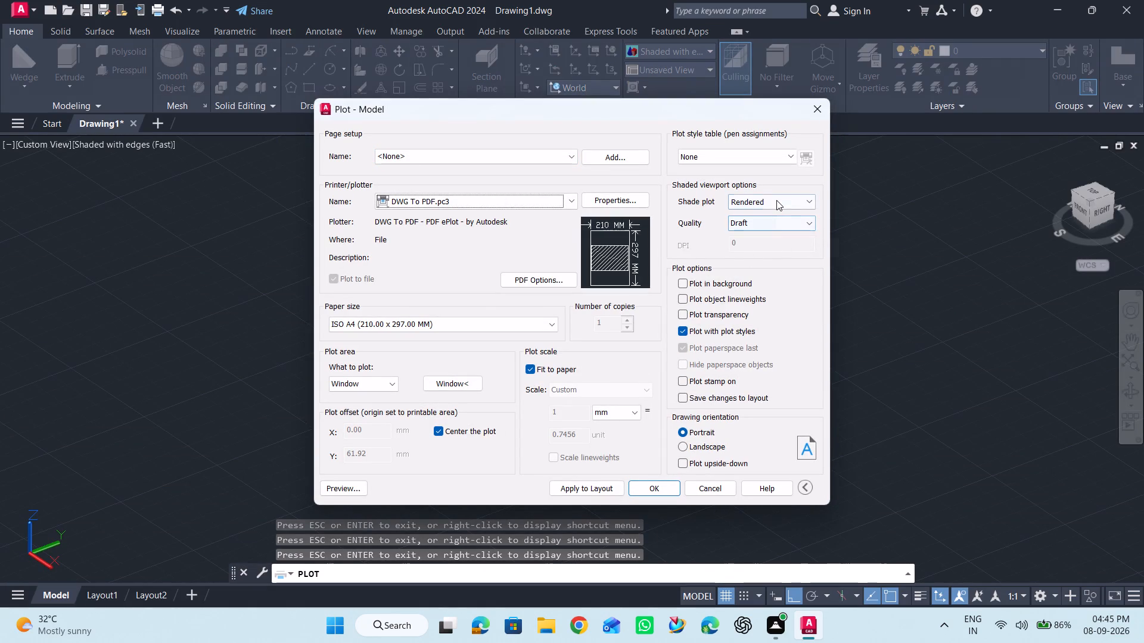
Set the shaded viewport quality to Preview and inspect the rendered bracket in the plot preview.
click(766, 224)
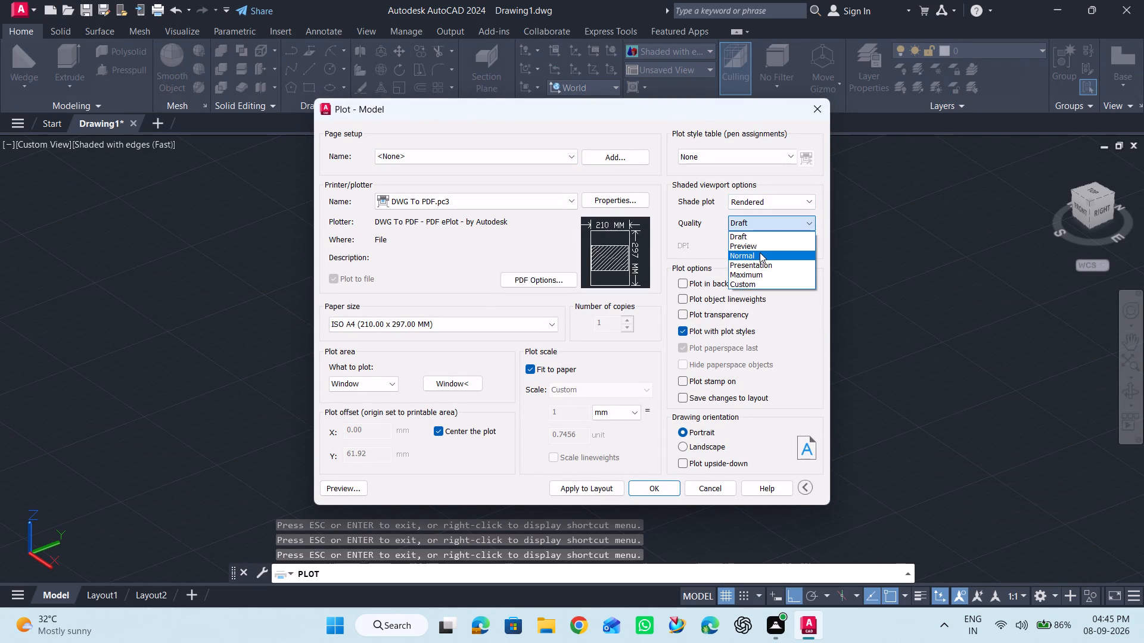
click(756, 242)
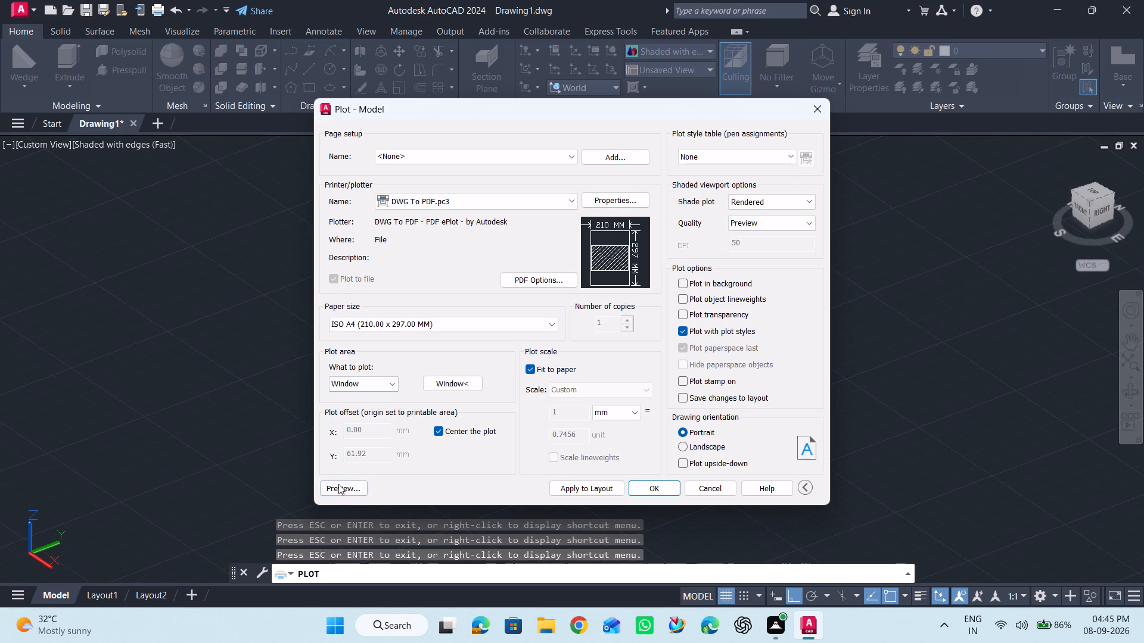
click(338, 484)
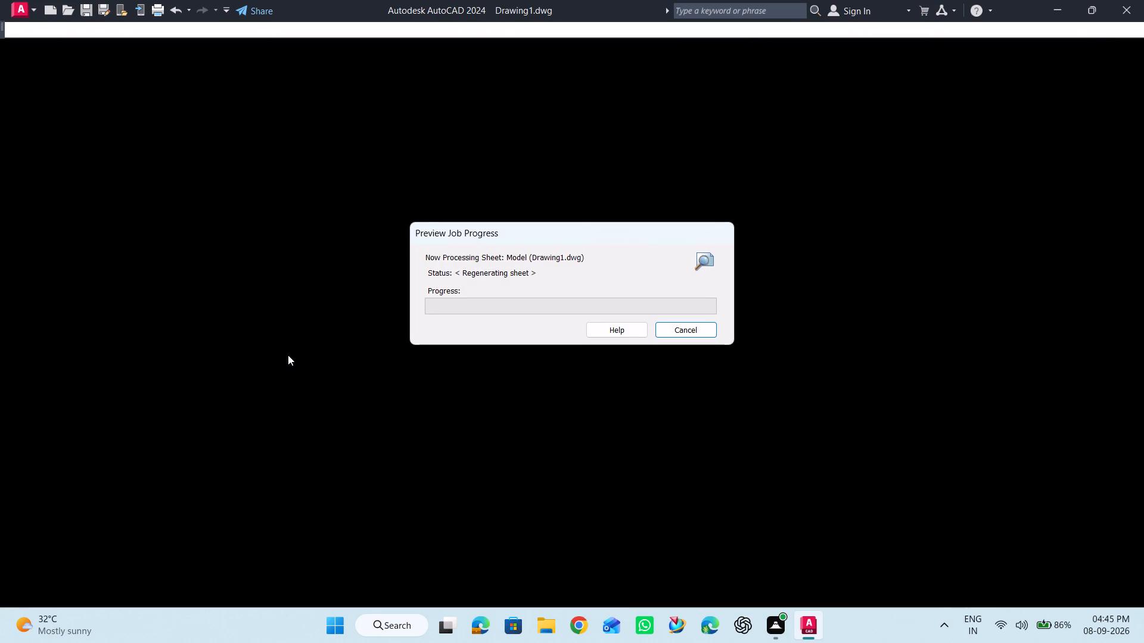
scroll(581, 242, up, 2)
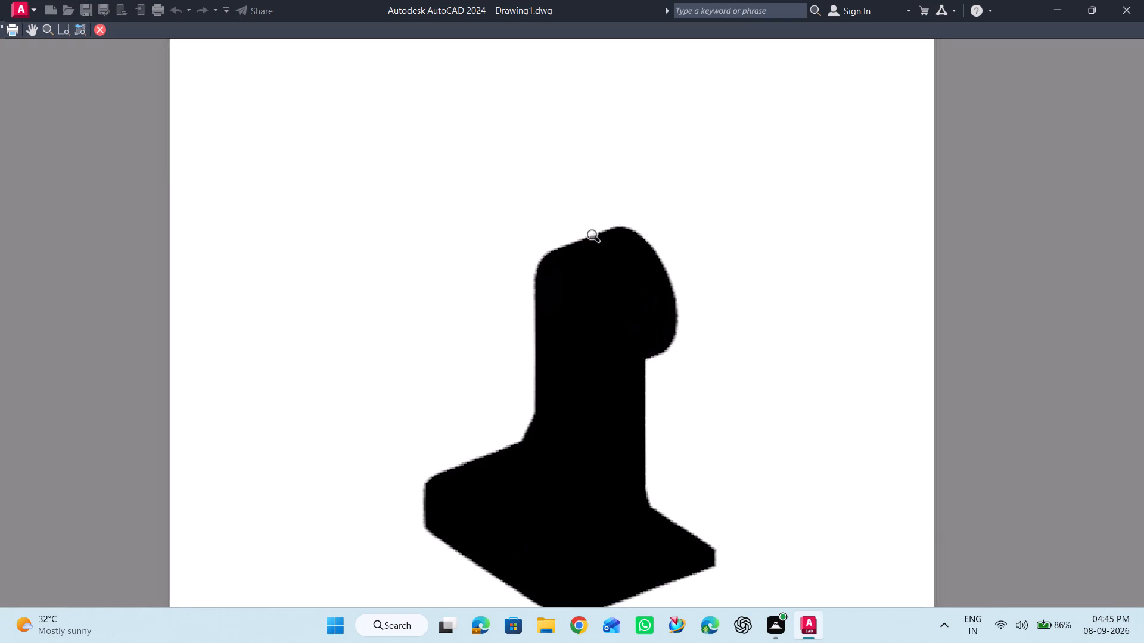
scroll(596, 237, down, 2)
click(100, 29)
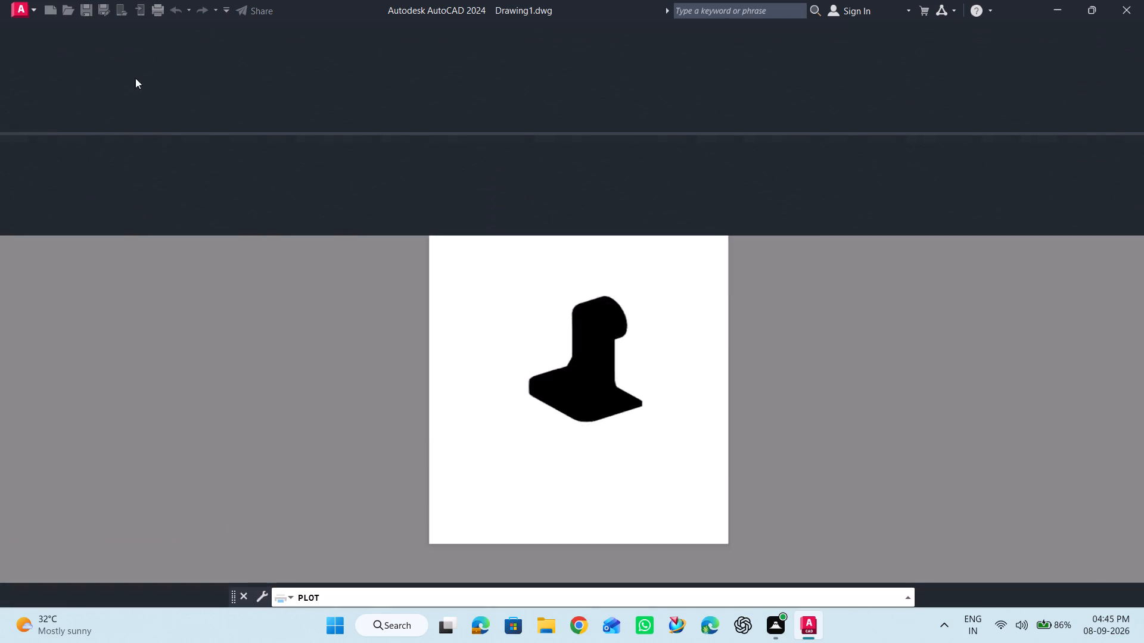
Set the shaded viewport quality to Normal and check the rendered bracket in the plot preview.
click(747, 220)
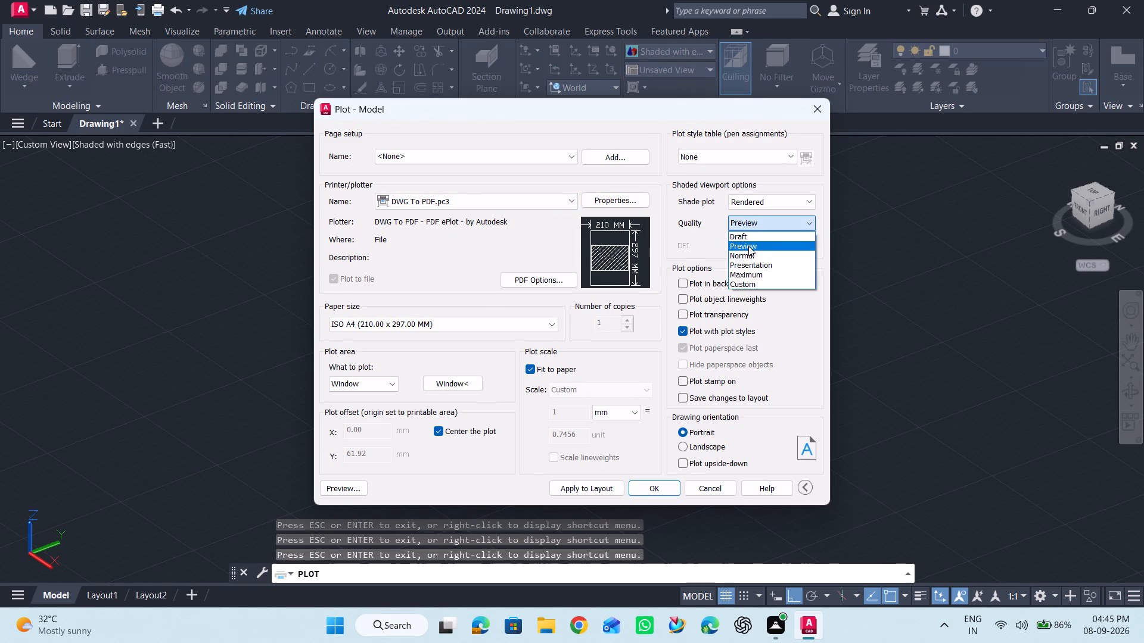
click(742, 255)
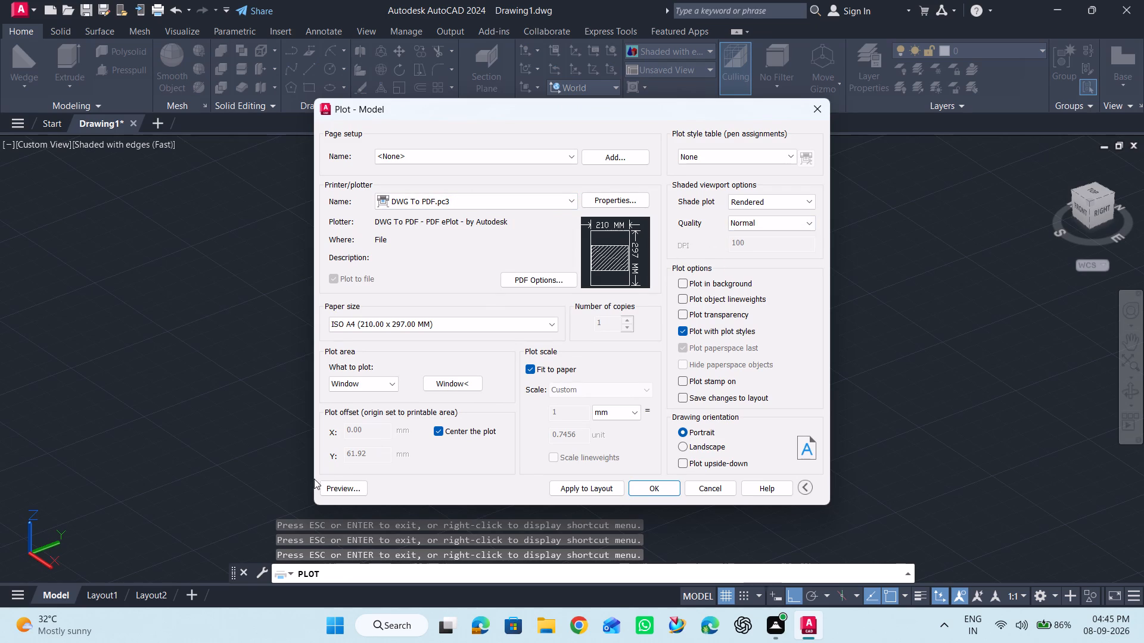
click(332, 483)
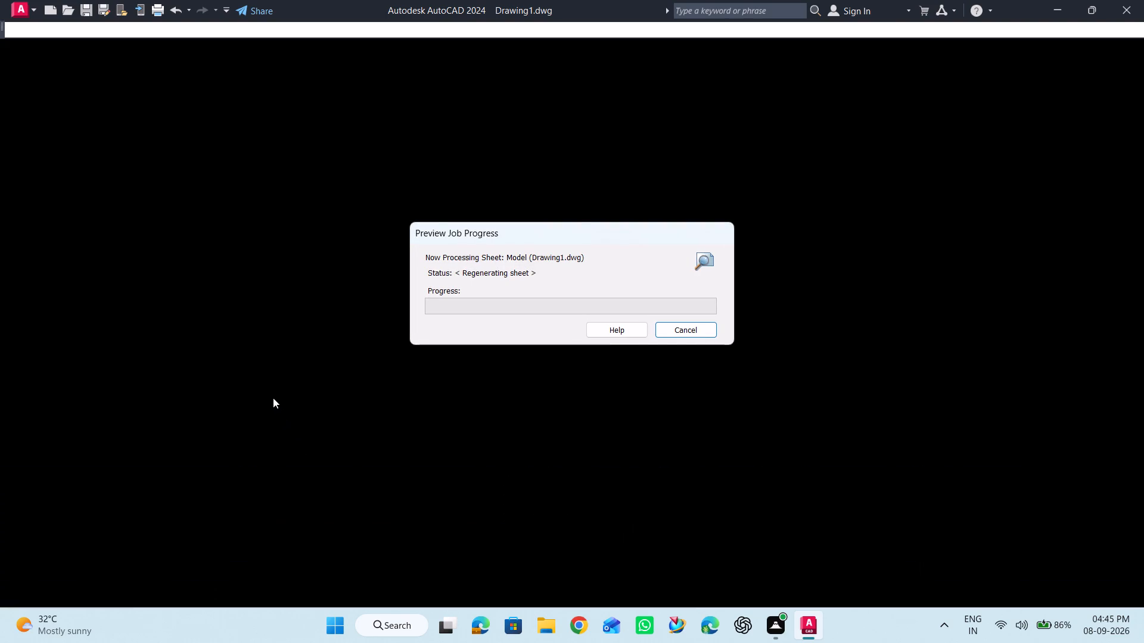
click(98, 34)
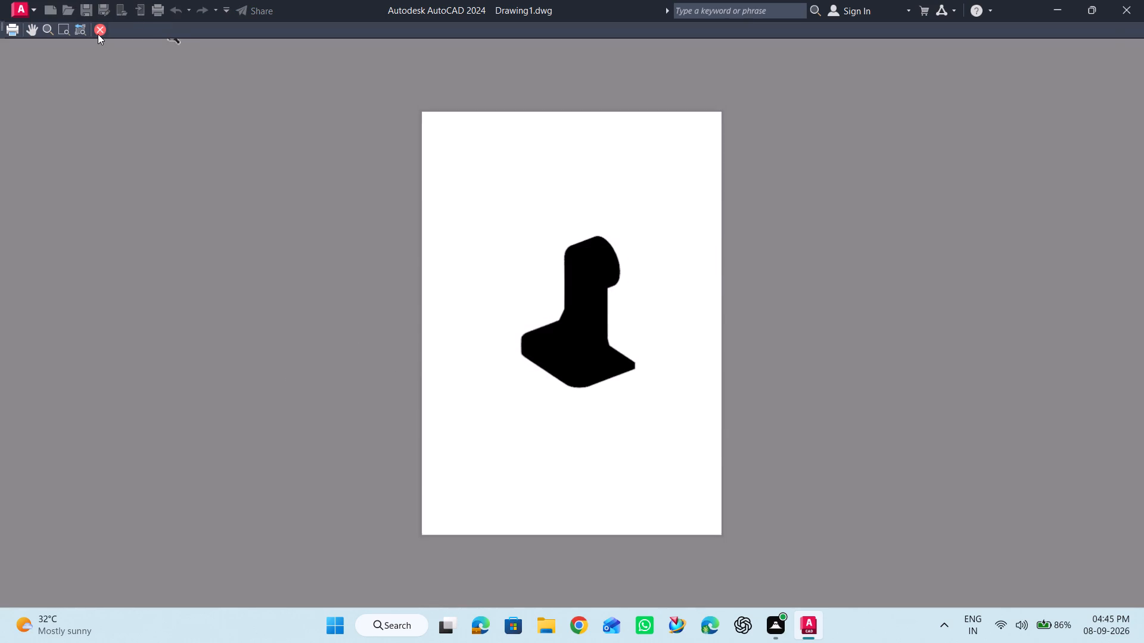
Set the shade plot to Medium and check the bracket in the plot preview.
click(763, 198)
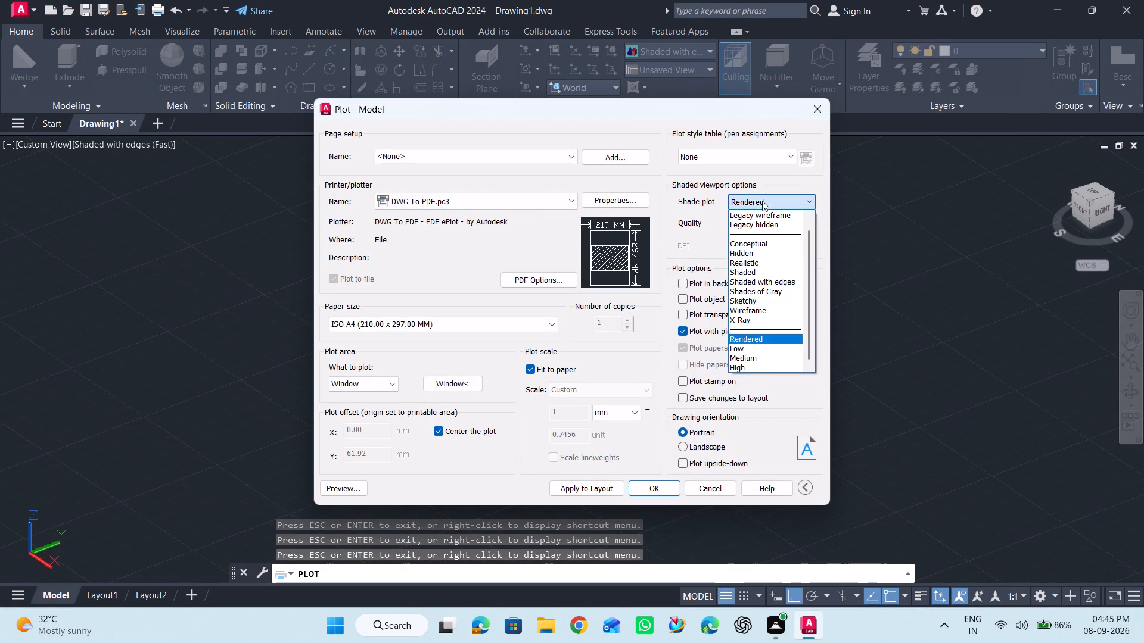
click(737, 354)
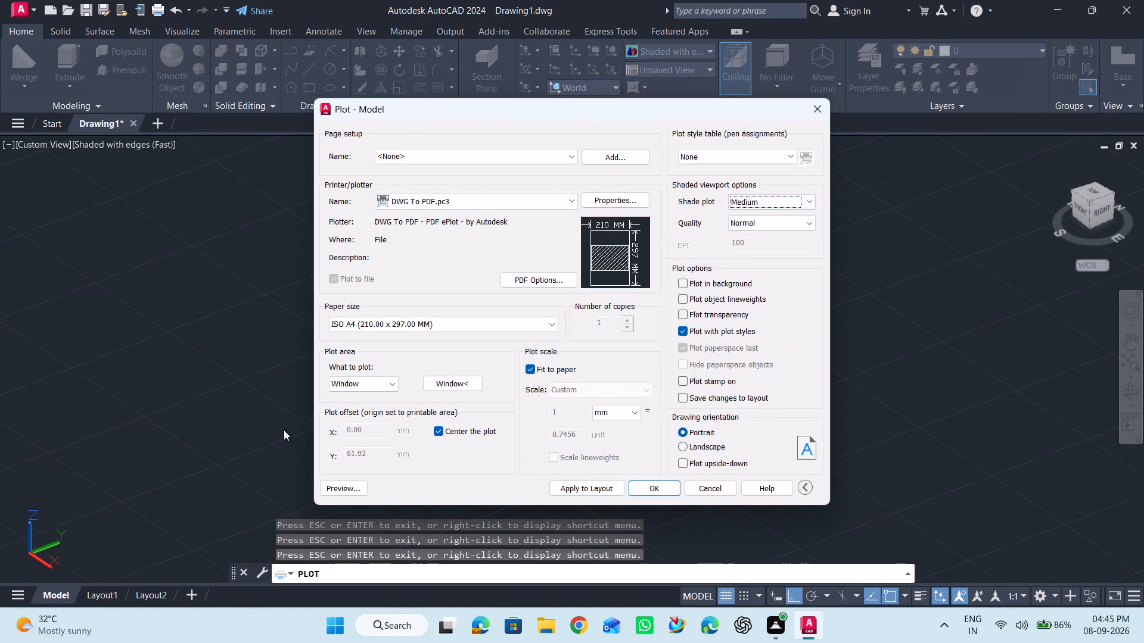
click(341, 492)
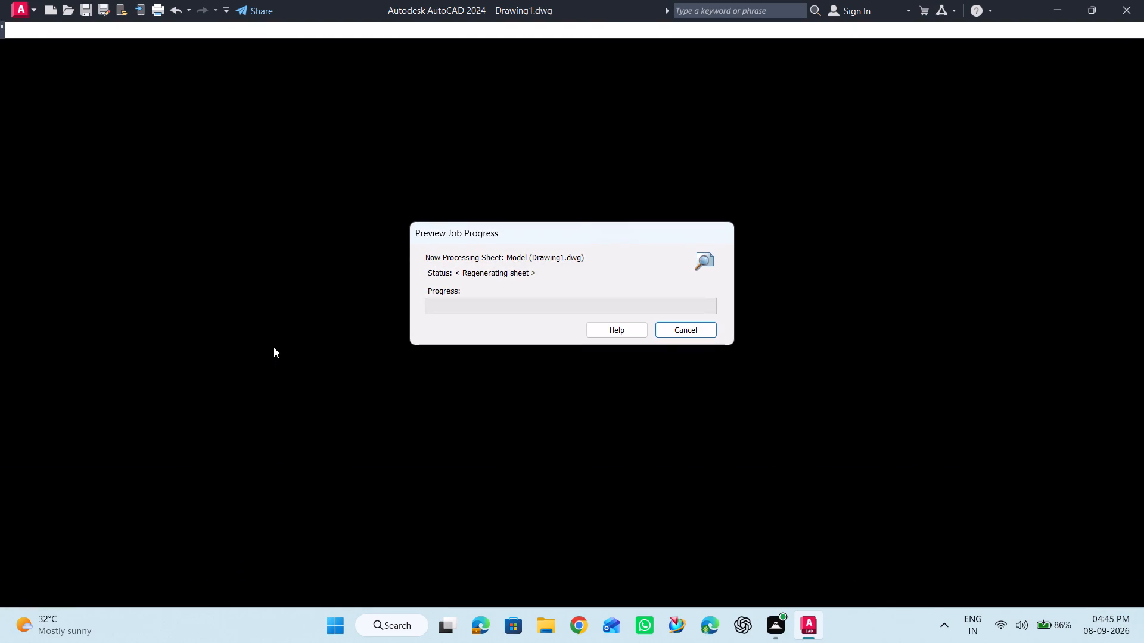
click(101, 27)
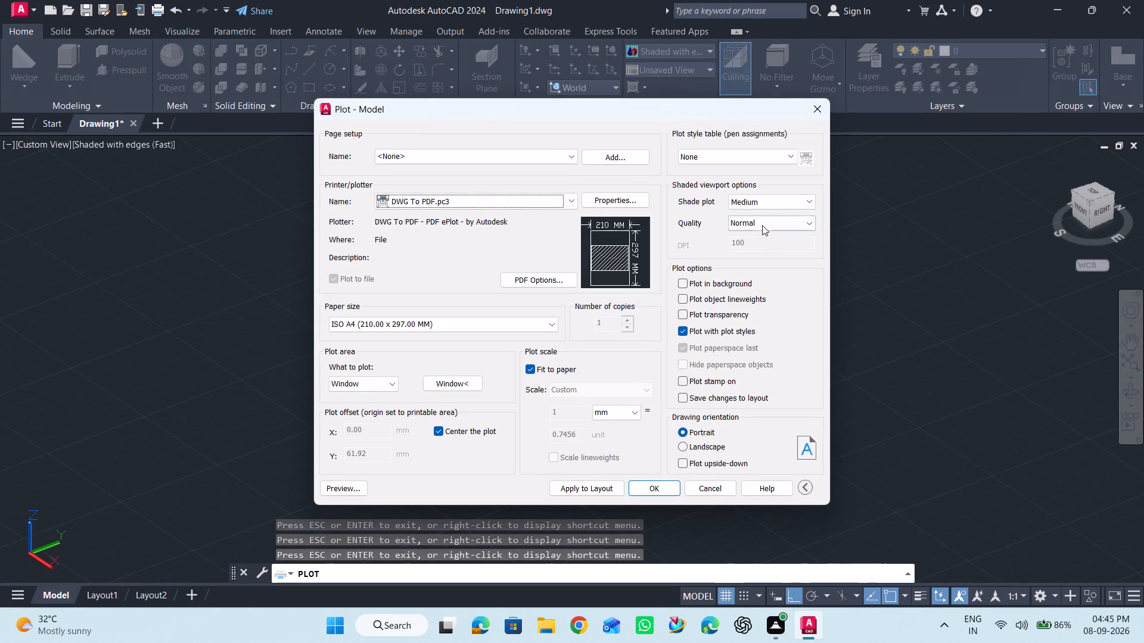
Set the shaded viewport quality to Presentation and check the bracket in the plot preview.
click(762, 225)
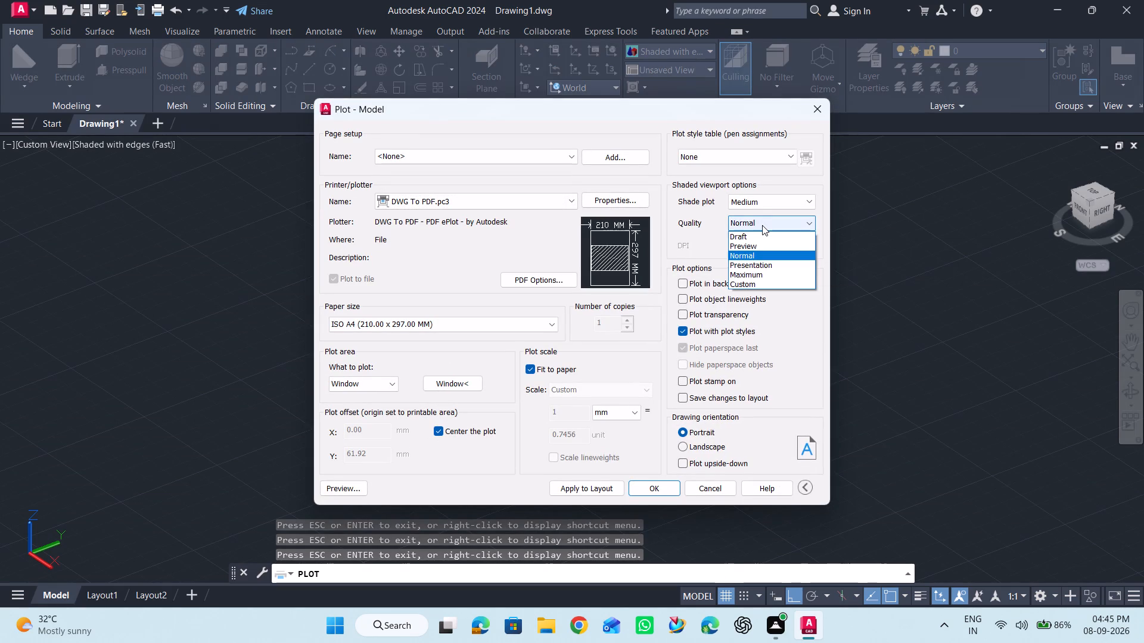
click(752, 267)
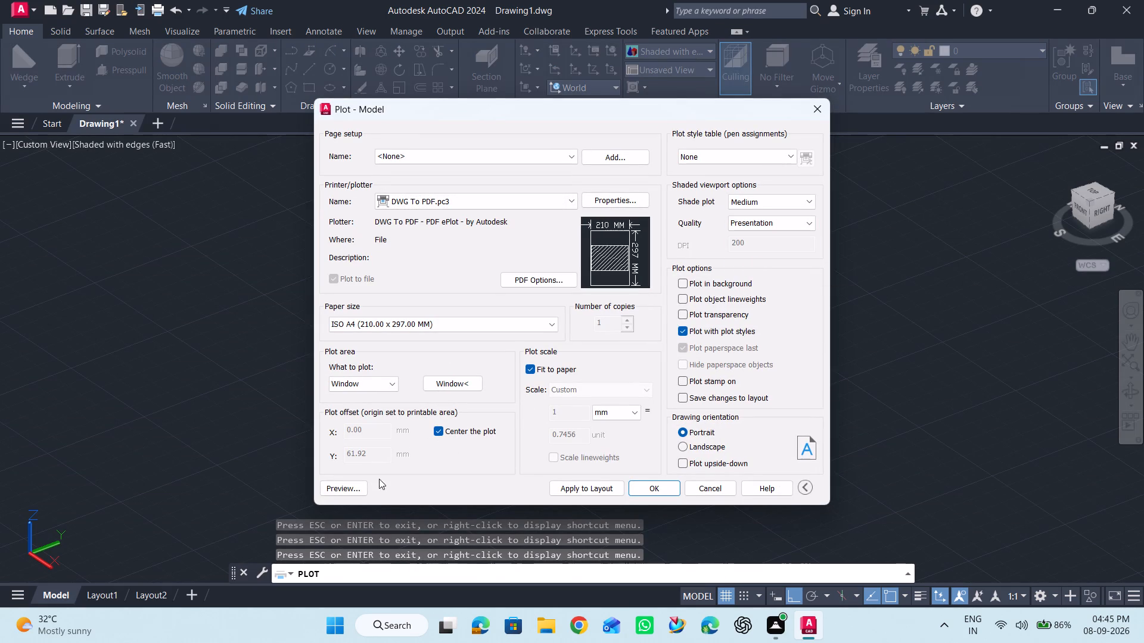
click(336, 484)
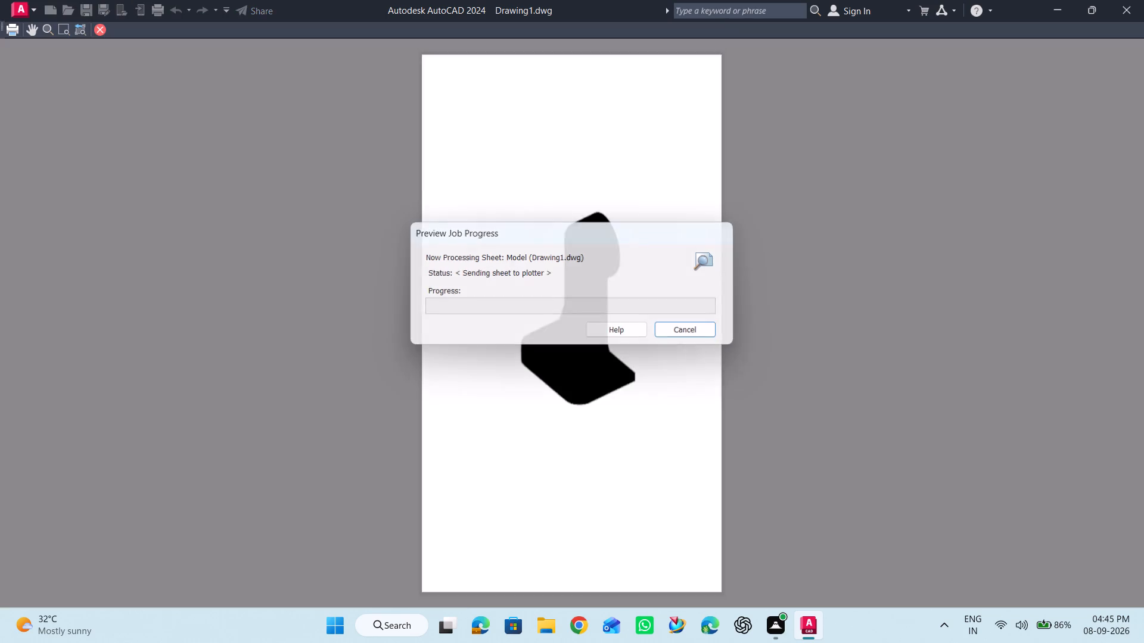
click(96, 27)
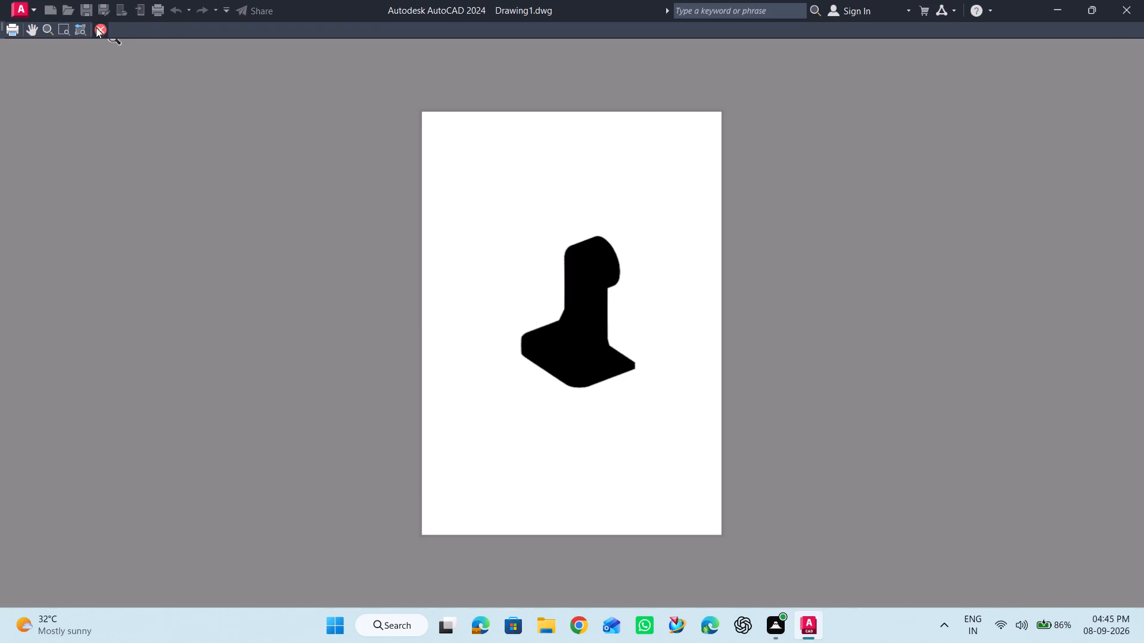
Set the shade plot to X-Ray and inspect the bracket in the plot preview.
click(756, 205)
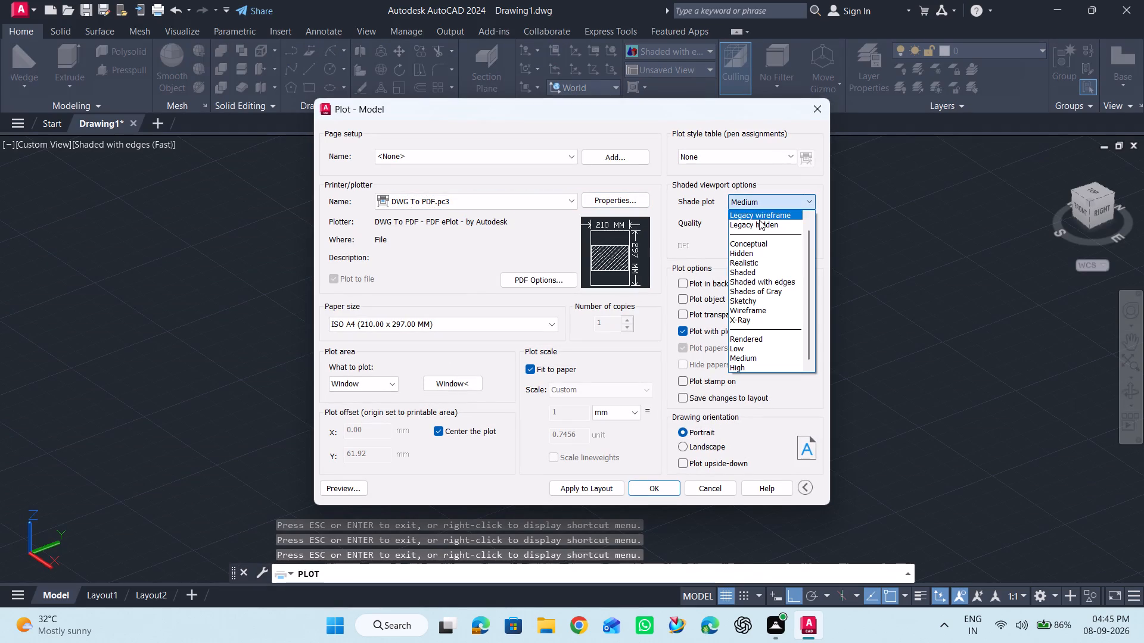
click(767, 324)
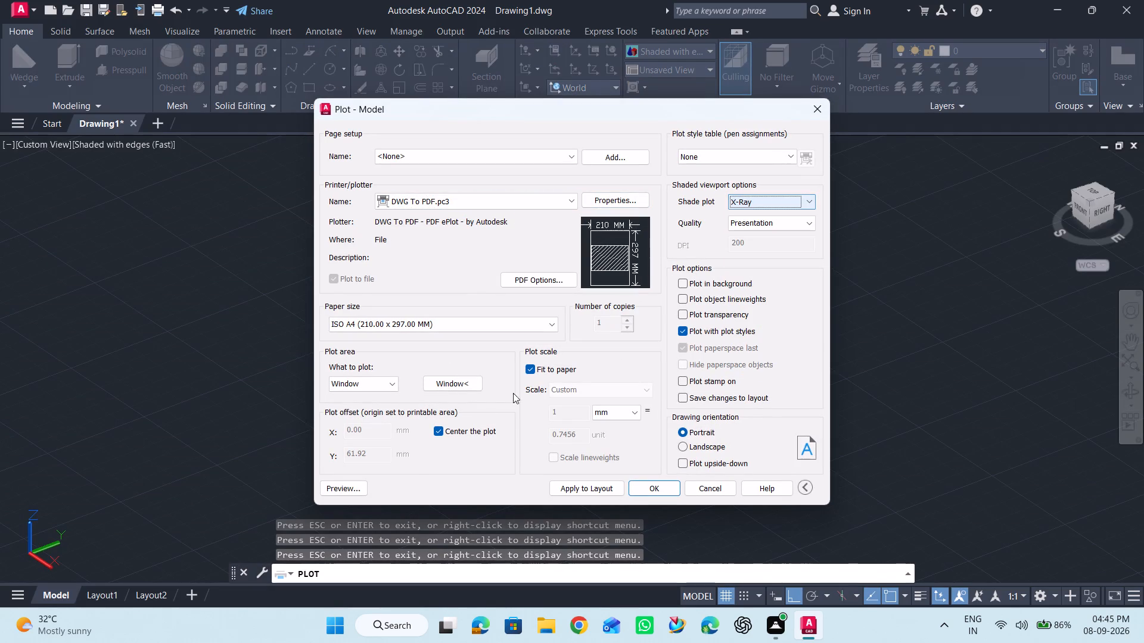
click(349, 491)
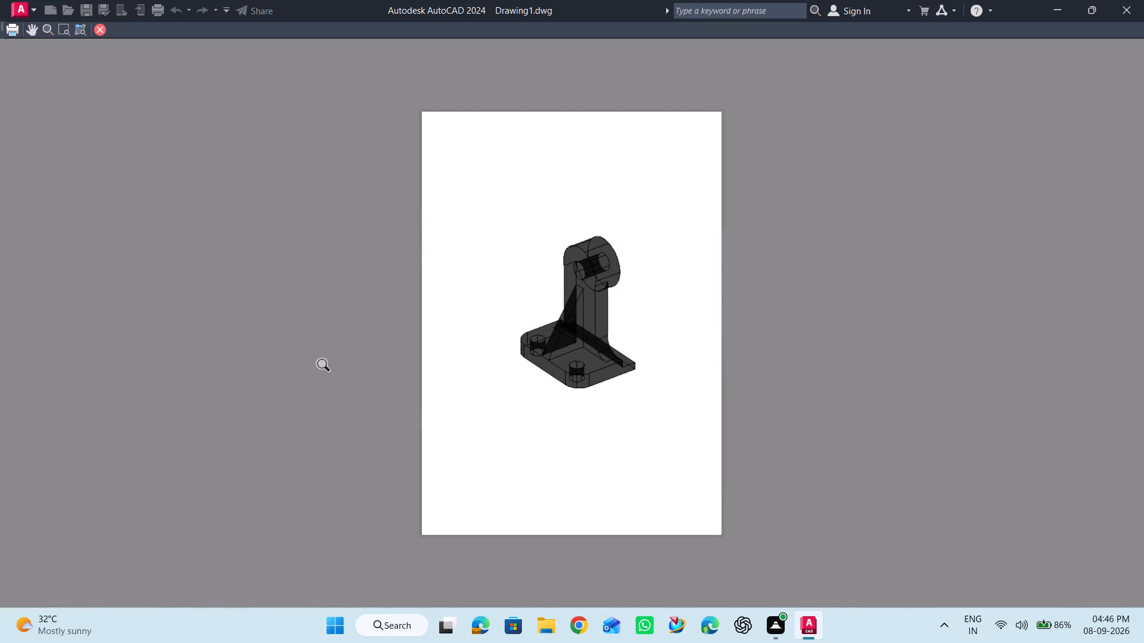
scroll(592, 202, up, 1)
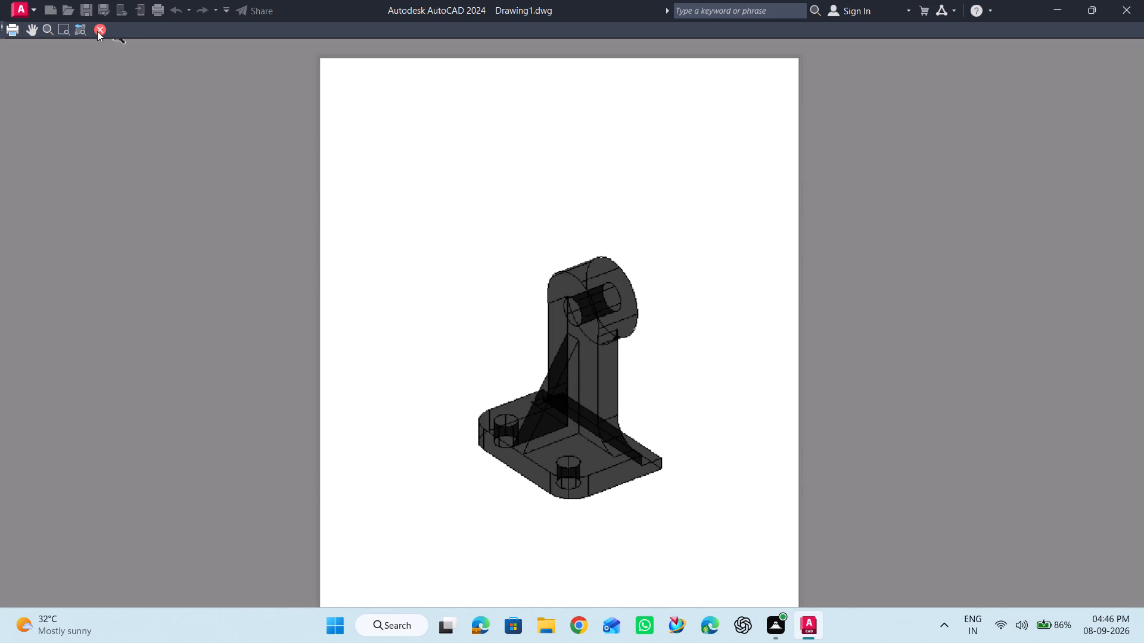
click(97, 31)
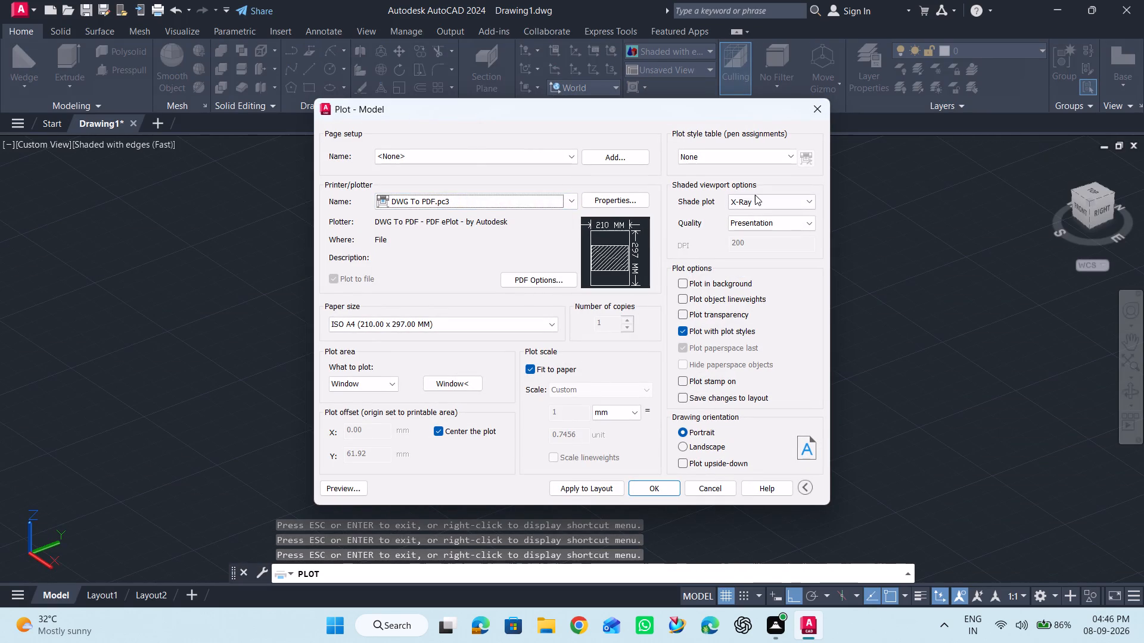
Set the shade plot to Shades of Gray and inspect the bracket's upper boss and edges in the plot preview.
click(756, 198)
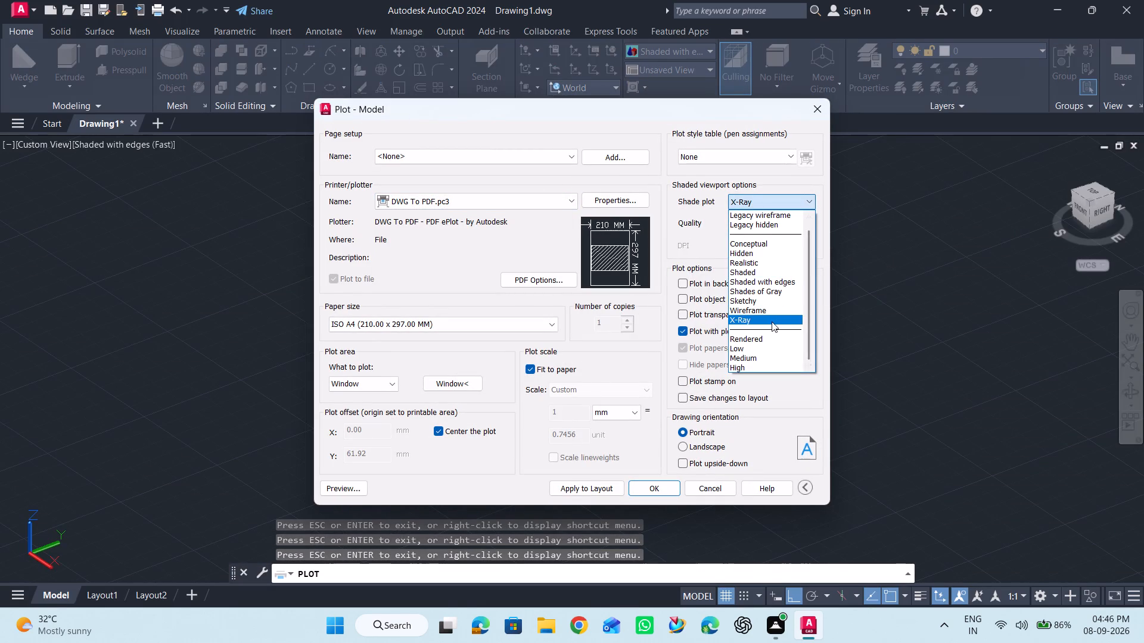
click(757, 295)
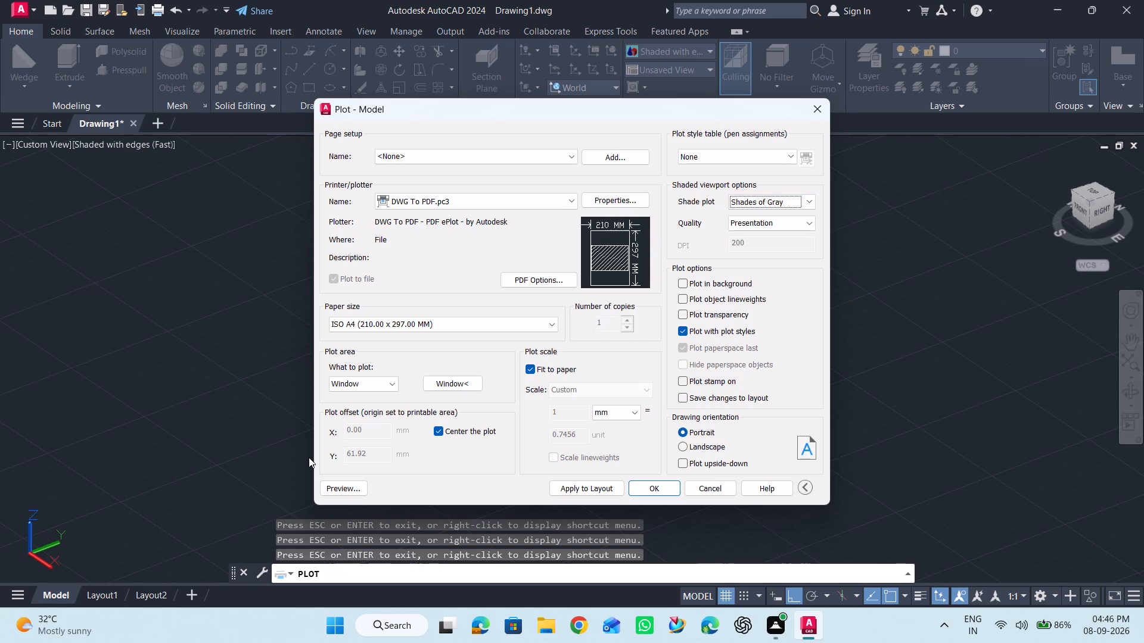
click(327, 488)
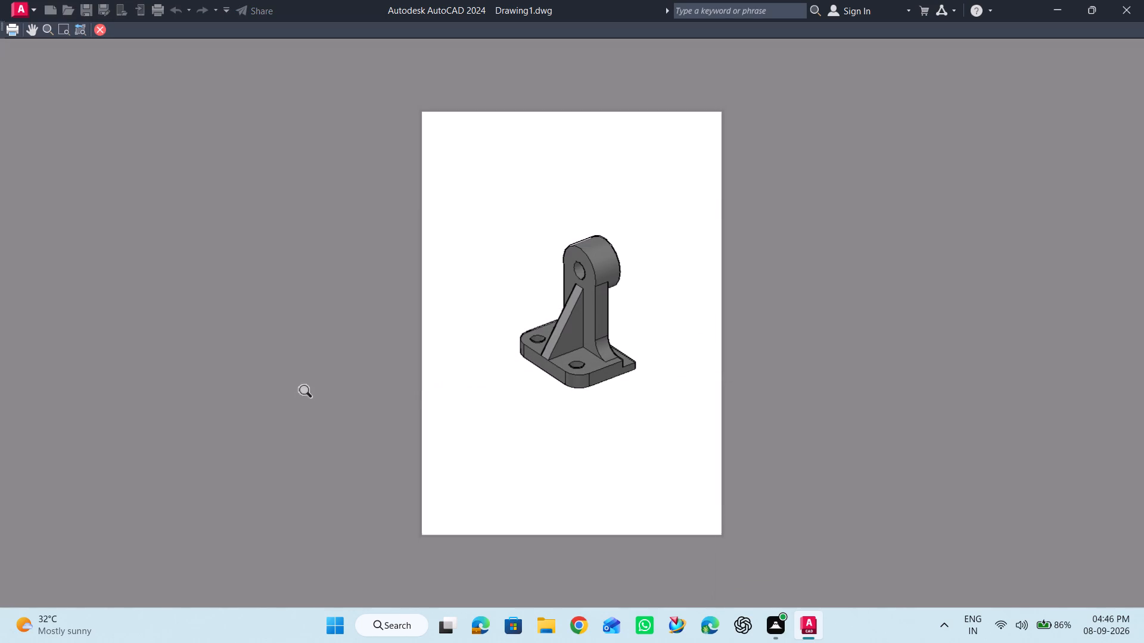
scroll(632, 251, up, 2)
scroll(632, 253, down, 2)
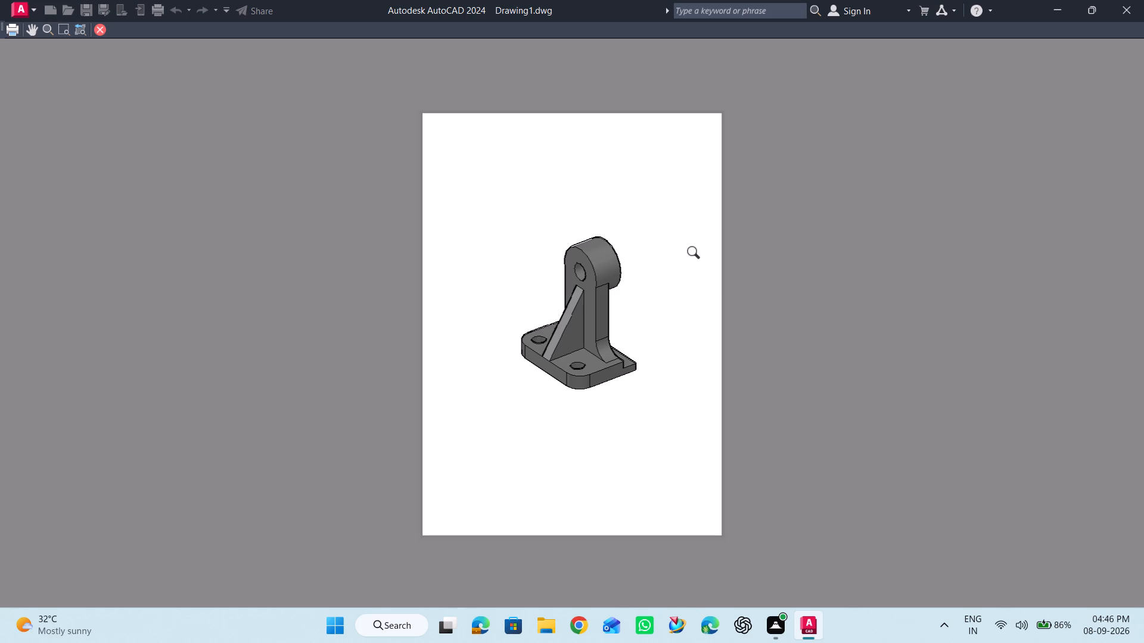
scroll(618, 248, up, 3)
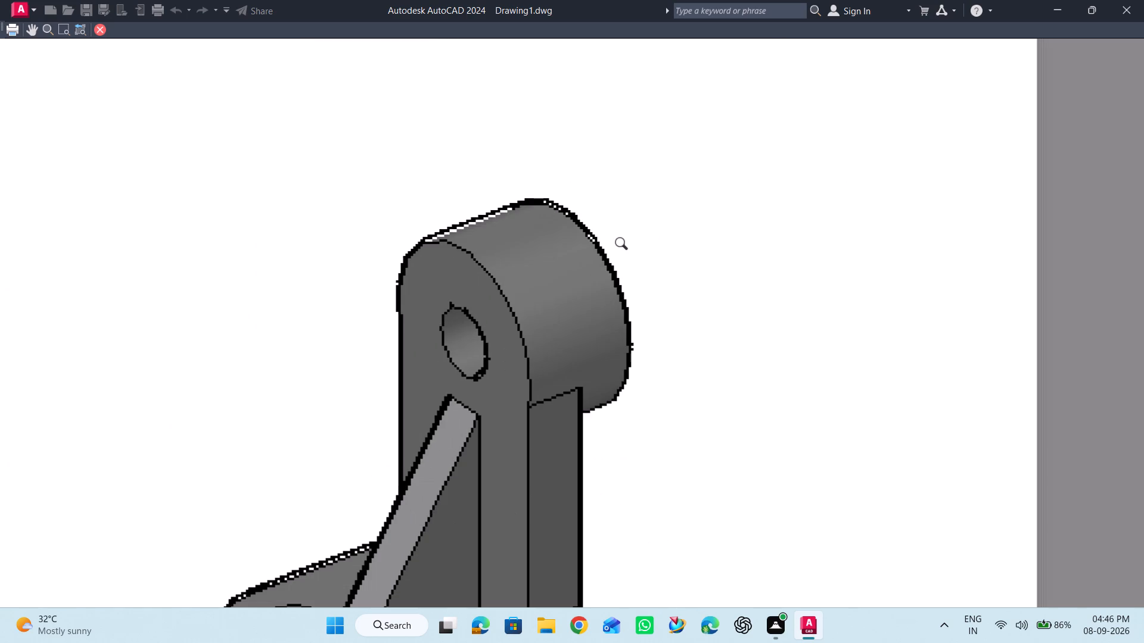
scroll(625, 245, up, 3)
scroll(625, 245, down, 3)
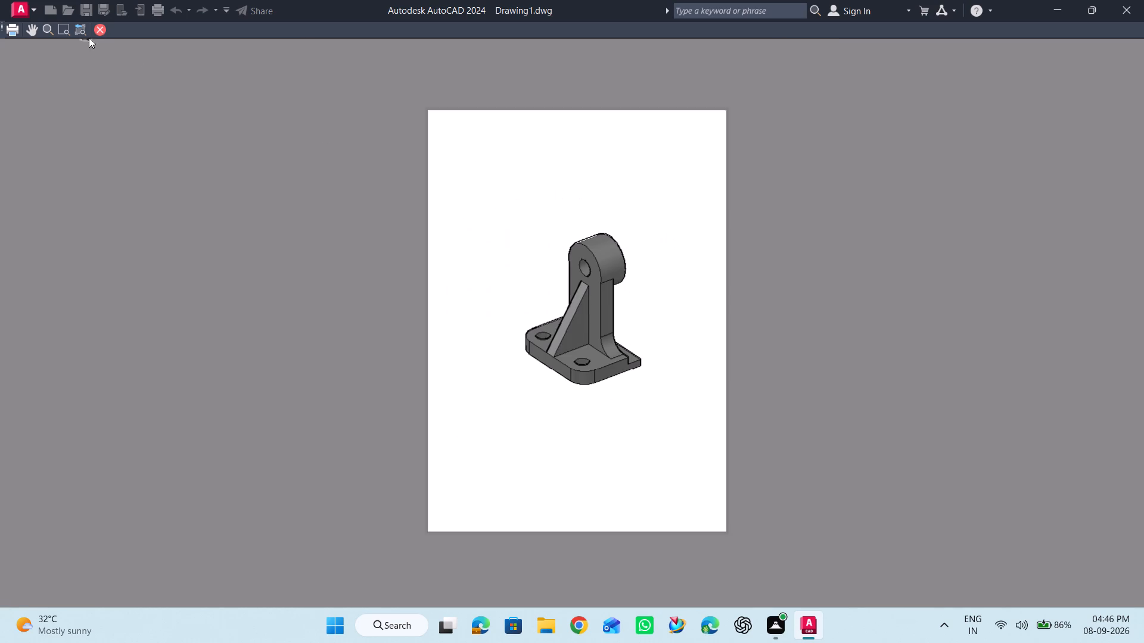
Turn on plotting of object lineweights and check the bracket's edges in the plot preview.
click(104, 27)
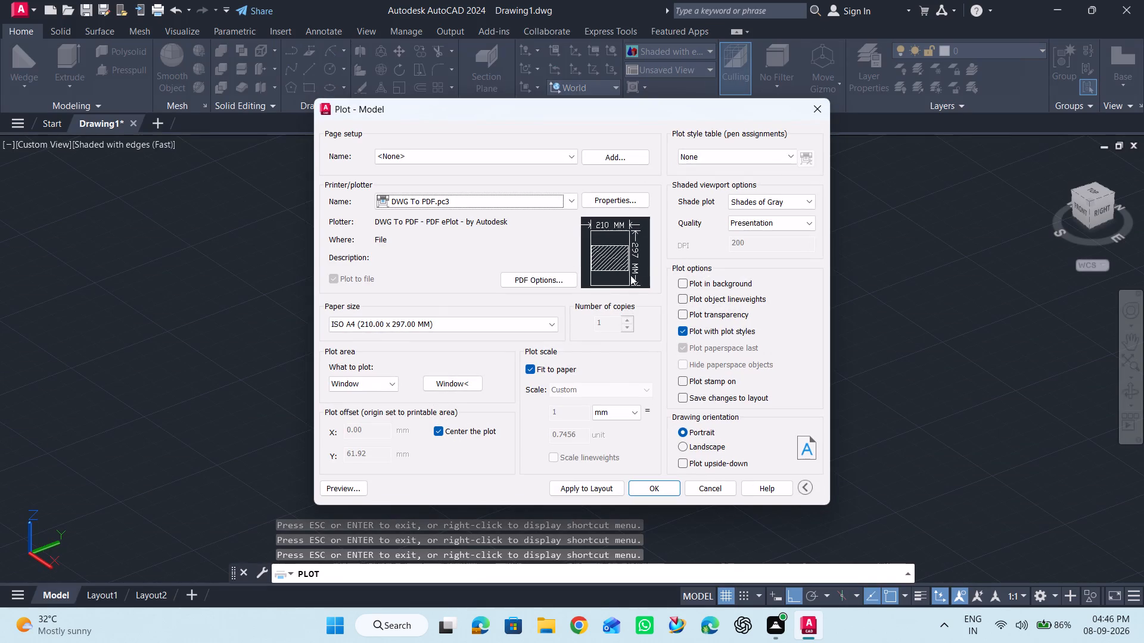
click(746, 161)
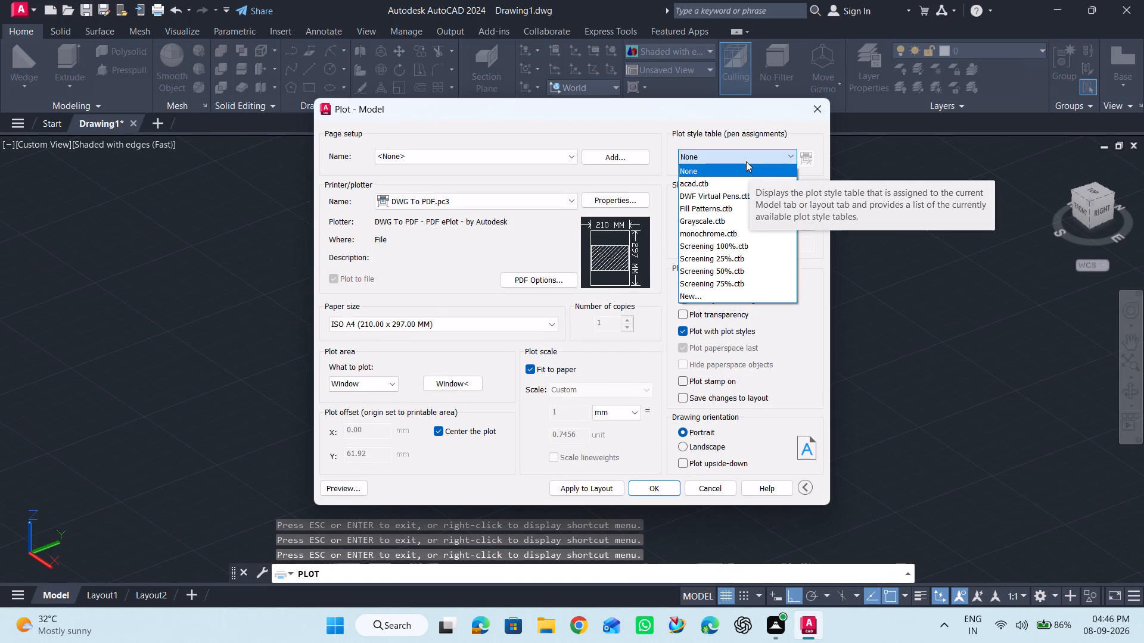
click(746, 161)
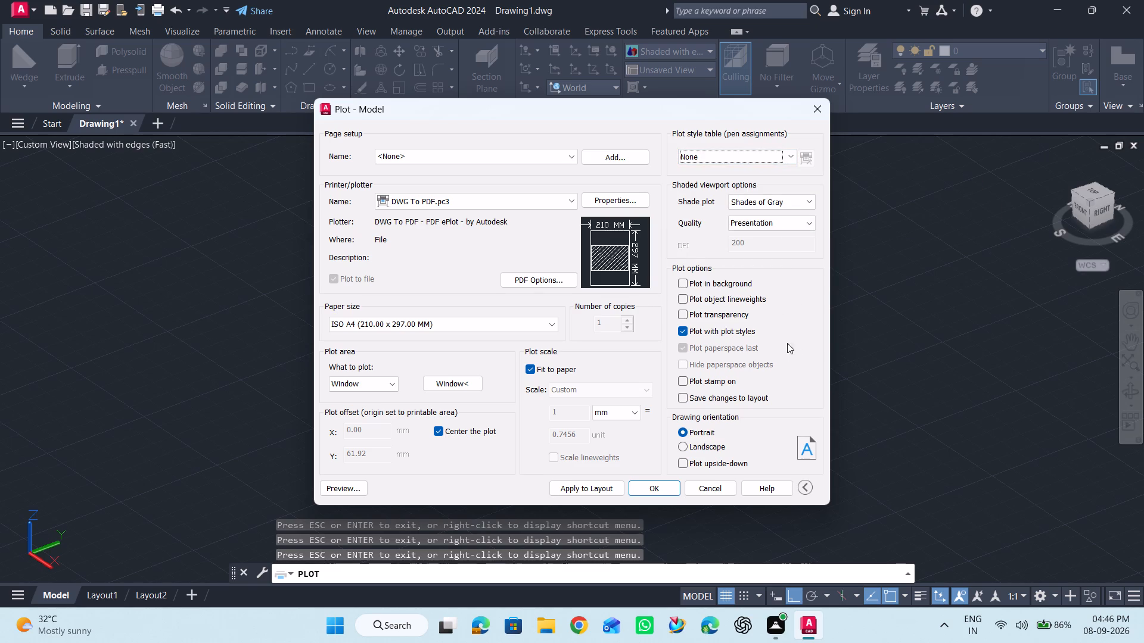
click(688, 297)
click(332, 488)
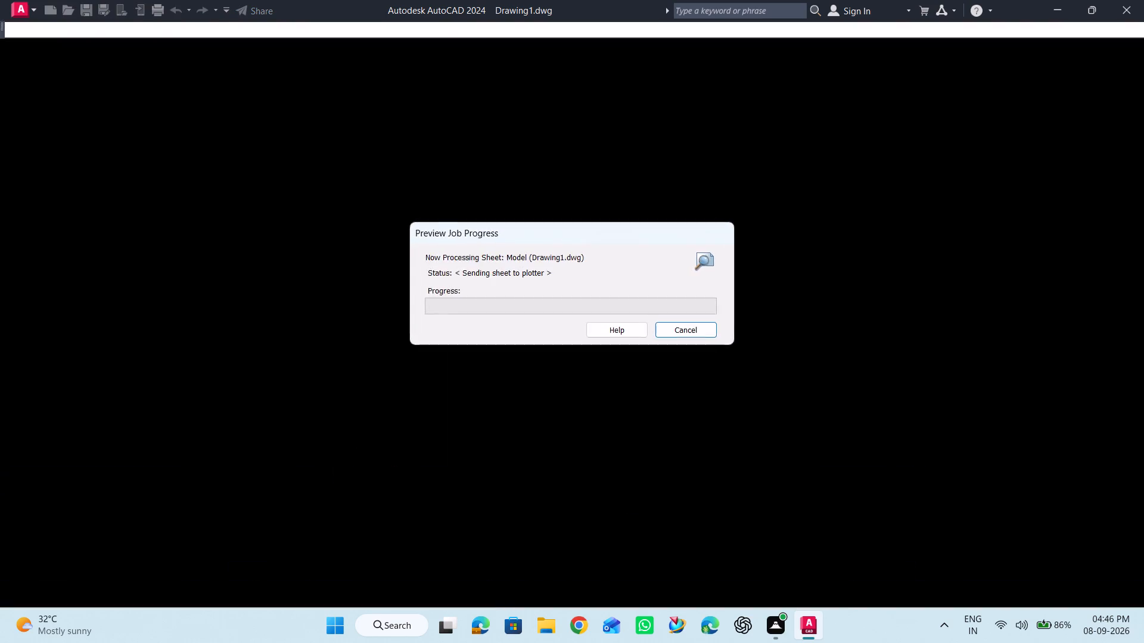
scroll(632, 257, up, 3)
scroll(623, 261, down, 2)
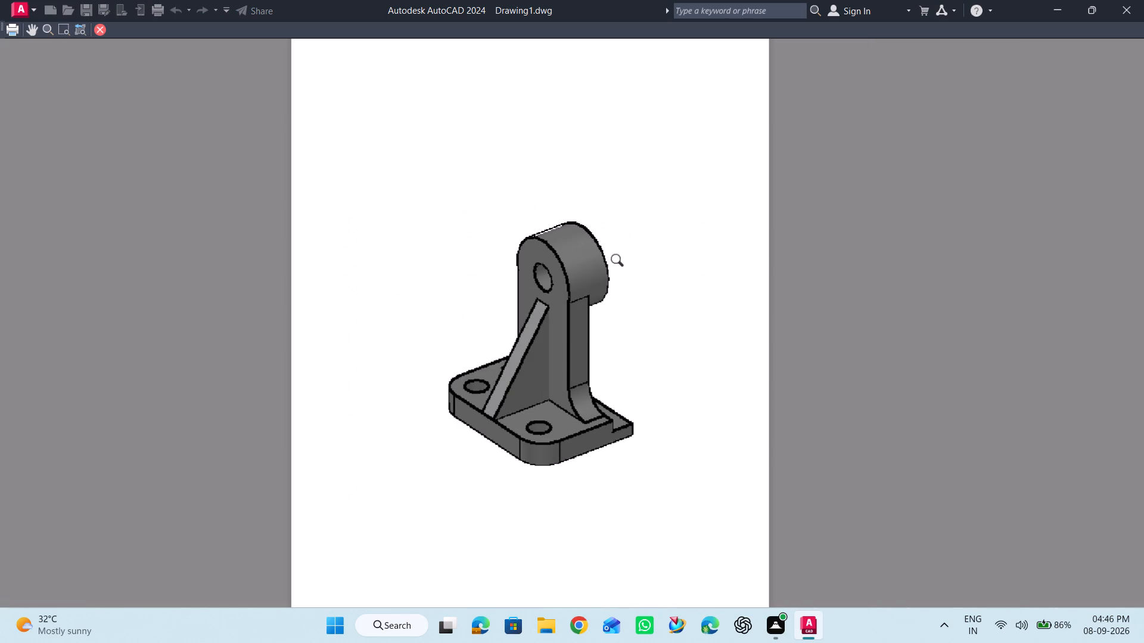
click(94, 29)
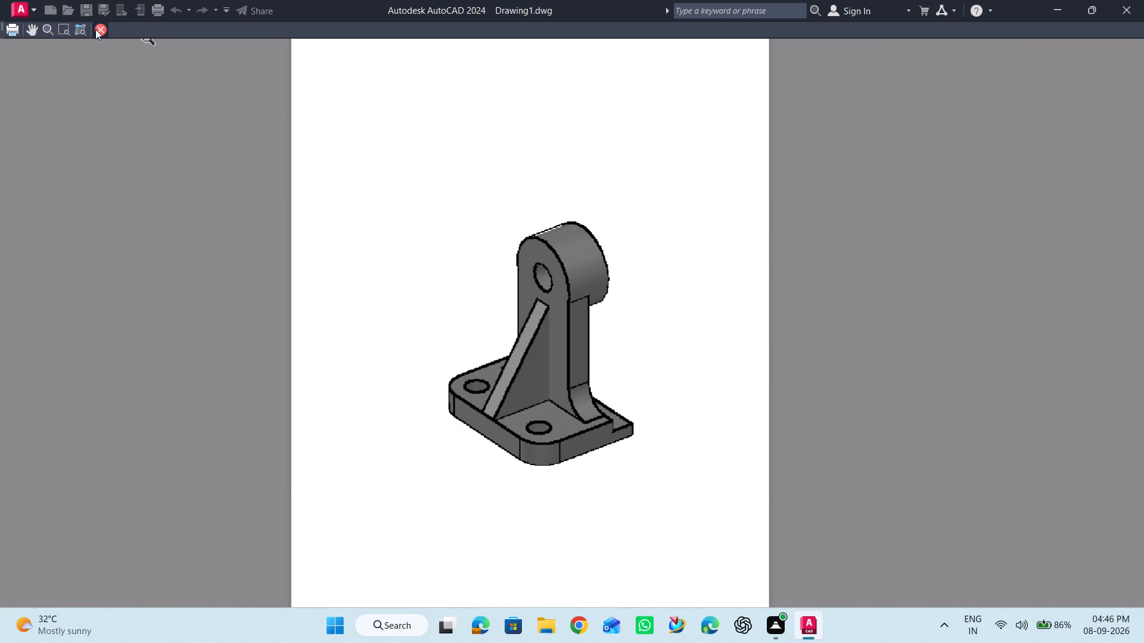
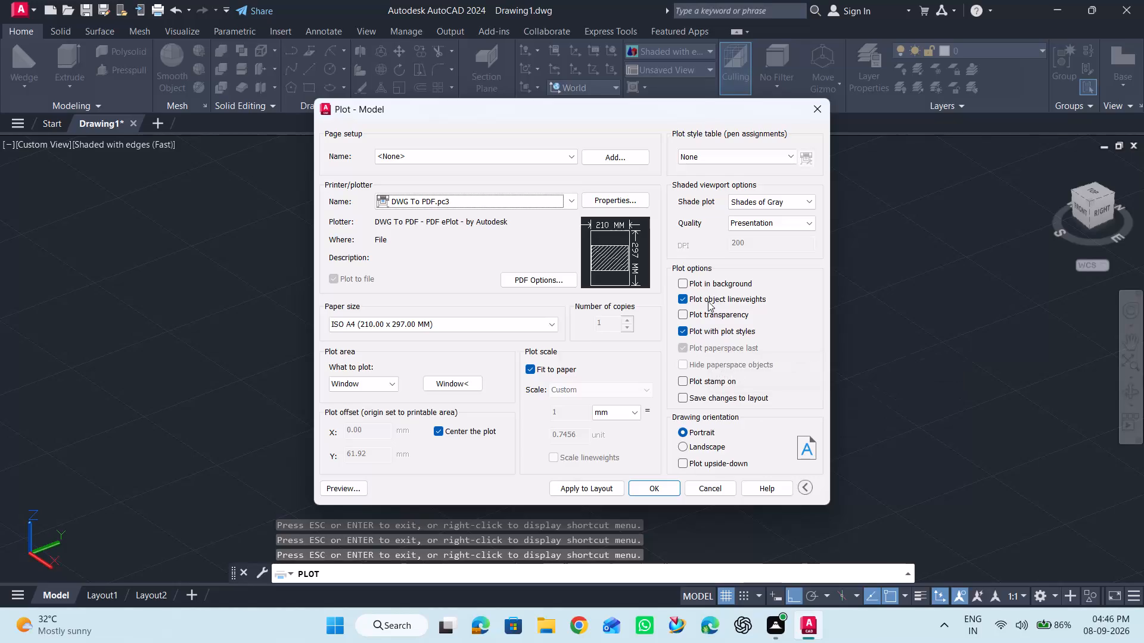
Set the shaded viewport quality to Normal and check the bracket in the plot preview.
click(753, 227)
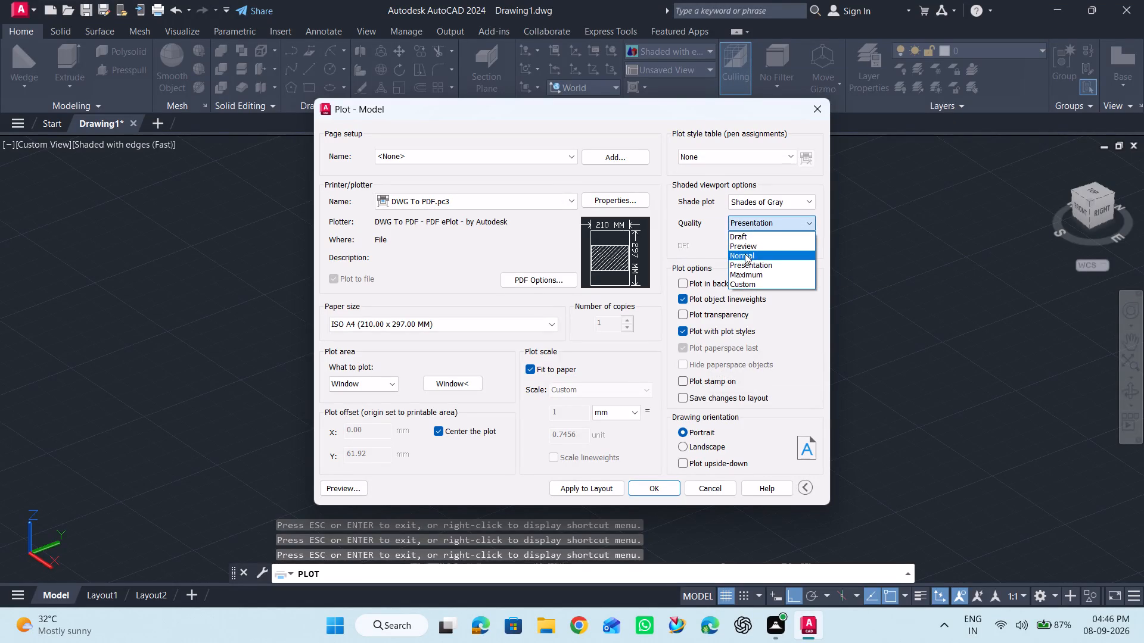
click(745, 255)
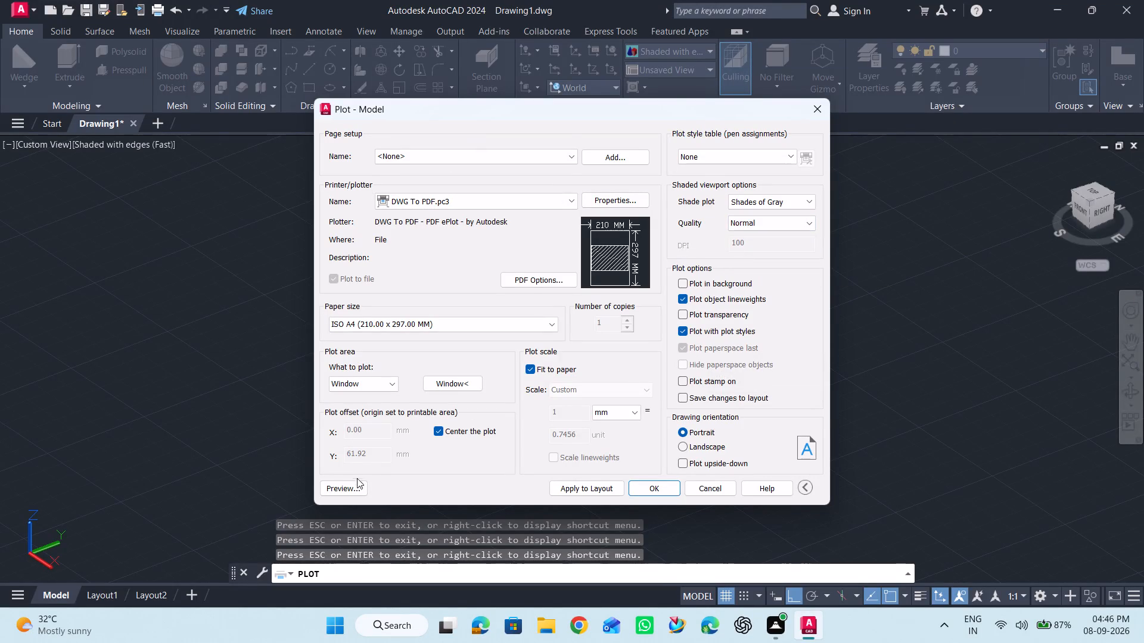
click(346, 484)
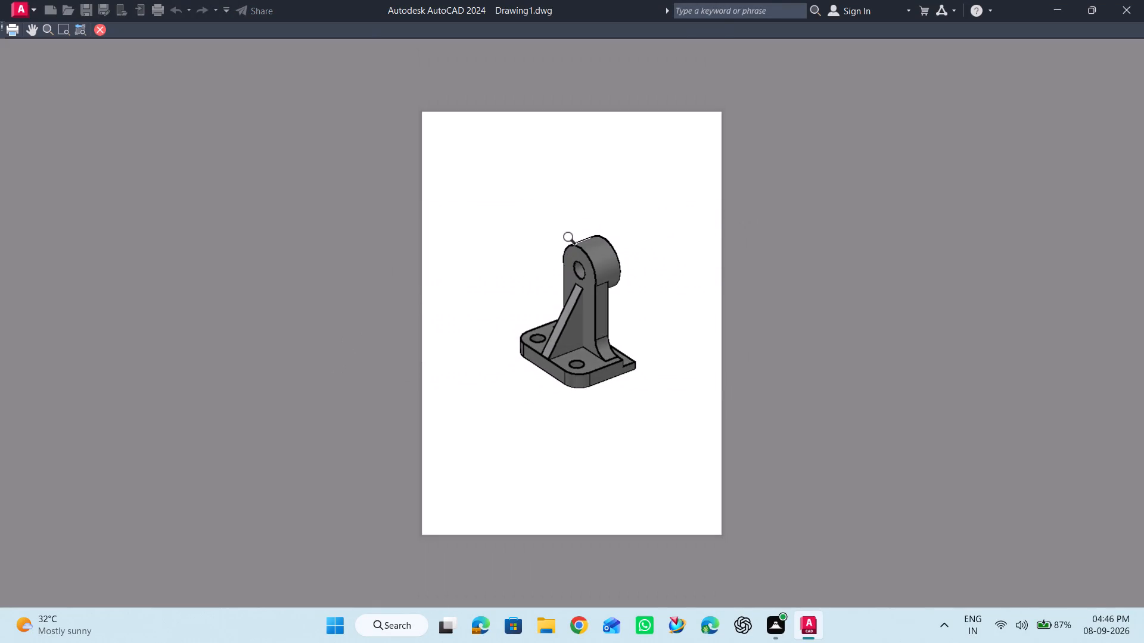
scroll(584, 238, up, 2)
scroll(592, 238, down, 1)
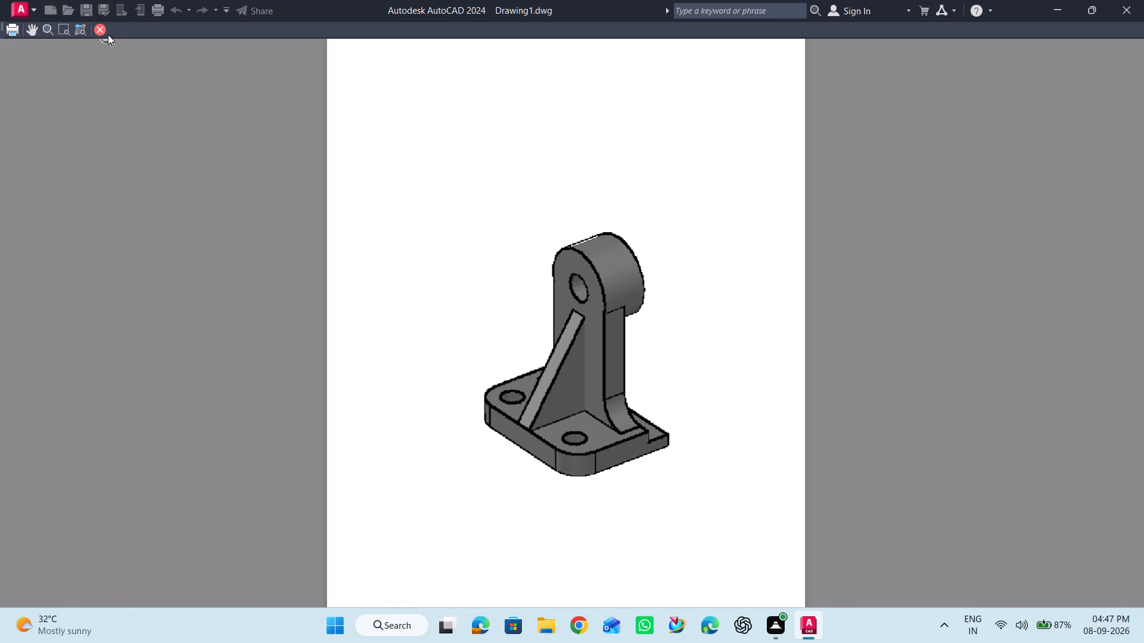
click(101, 32)
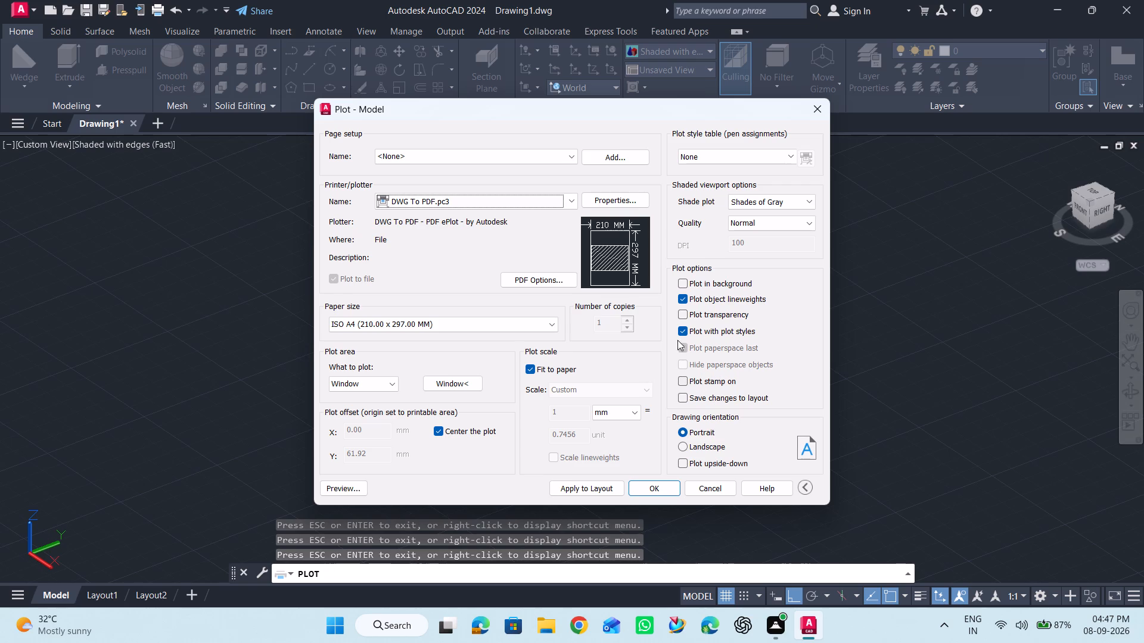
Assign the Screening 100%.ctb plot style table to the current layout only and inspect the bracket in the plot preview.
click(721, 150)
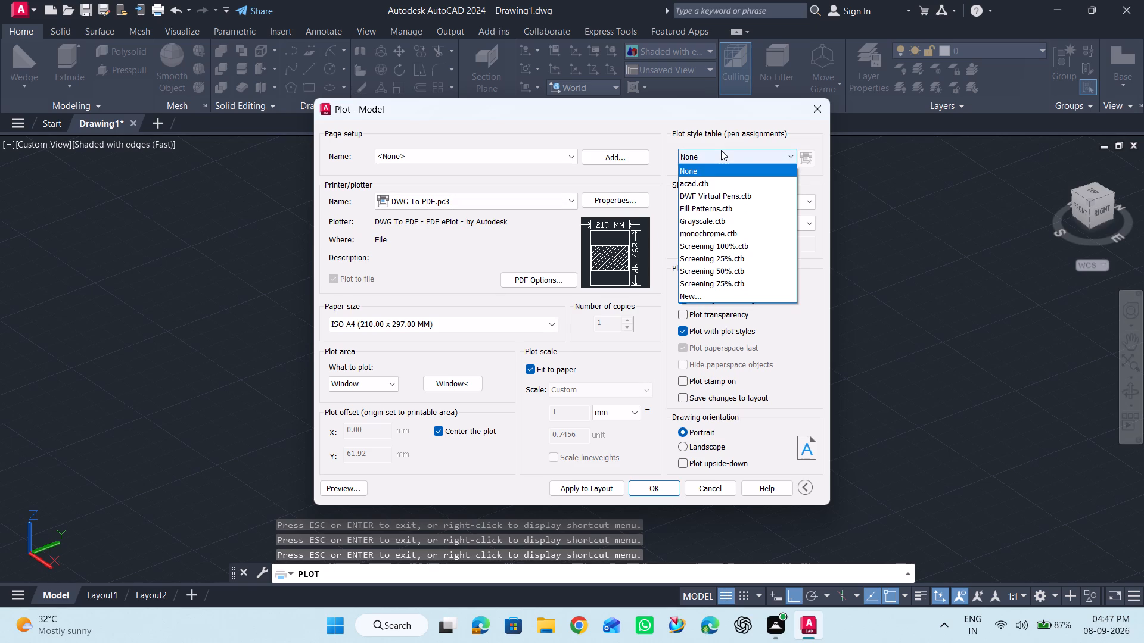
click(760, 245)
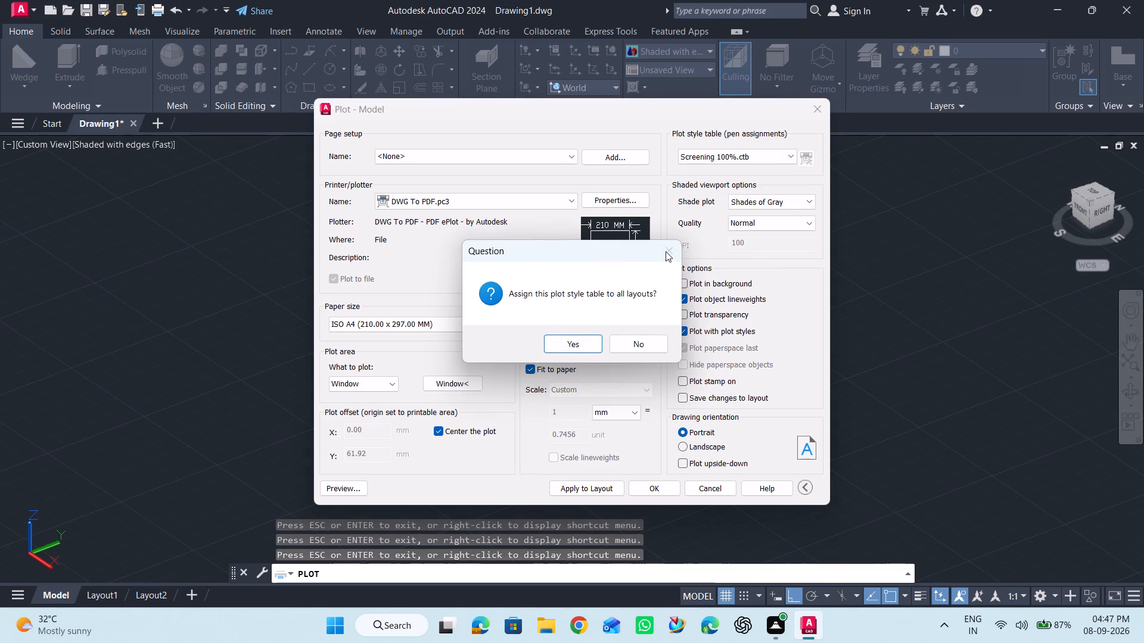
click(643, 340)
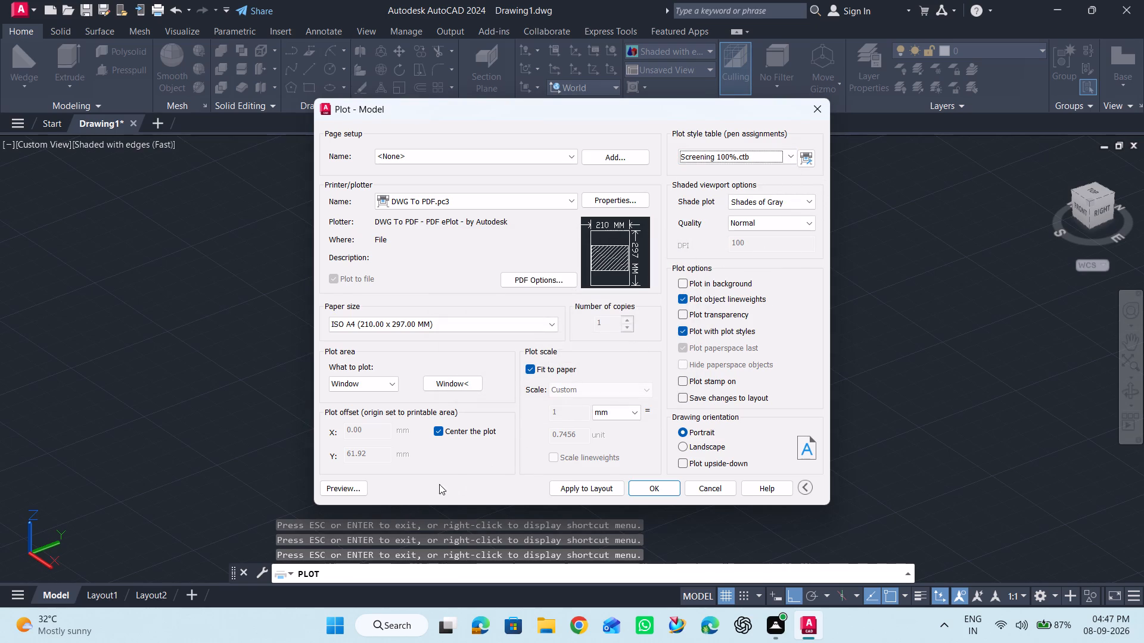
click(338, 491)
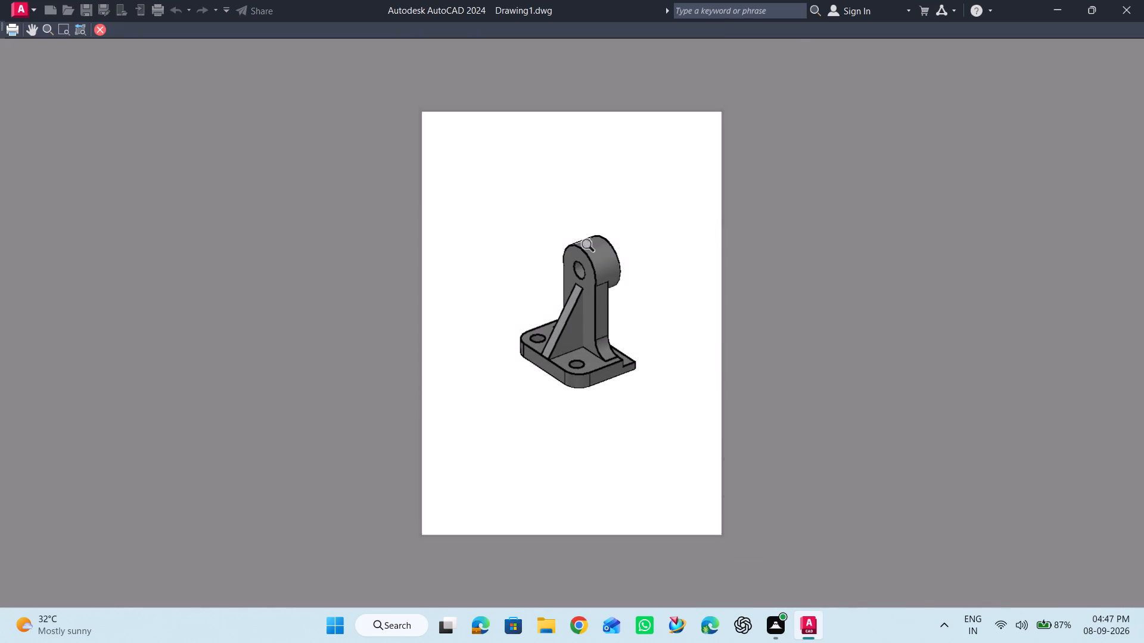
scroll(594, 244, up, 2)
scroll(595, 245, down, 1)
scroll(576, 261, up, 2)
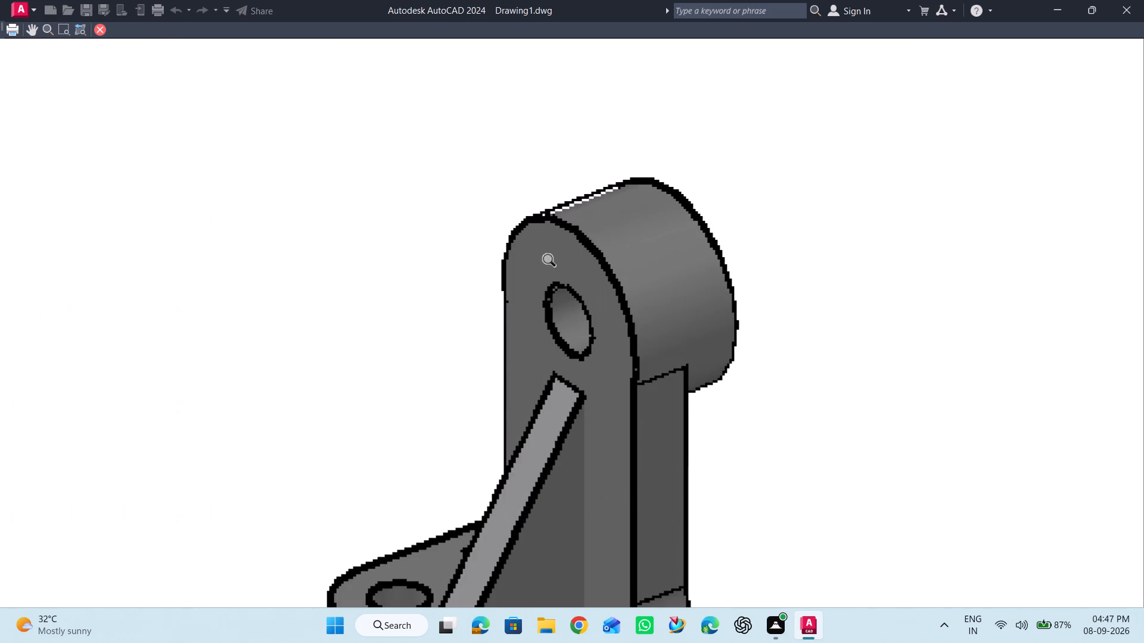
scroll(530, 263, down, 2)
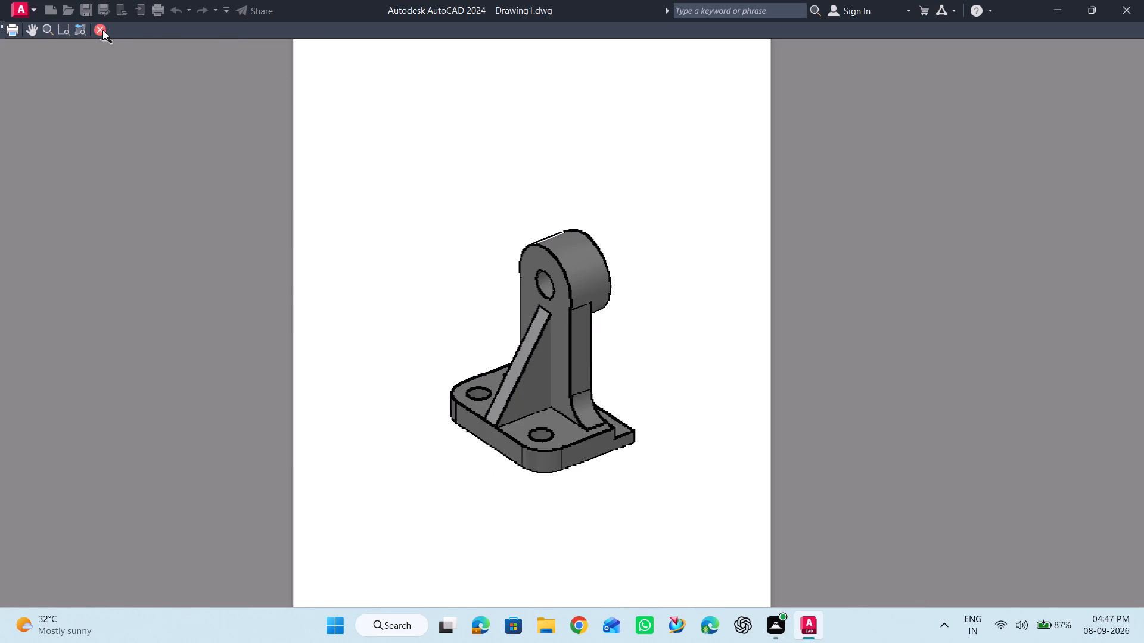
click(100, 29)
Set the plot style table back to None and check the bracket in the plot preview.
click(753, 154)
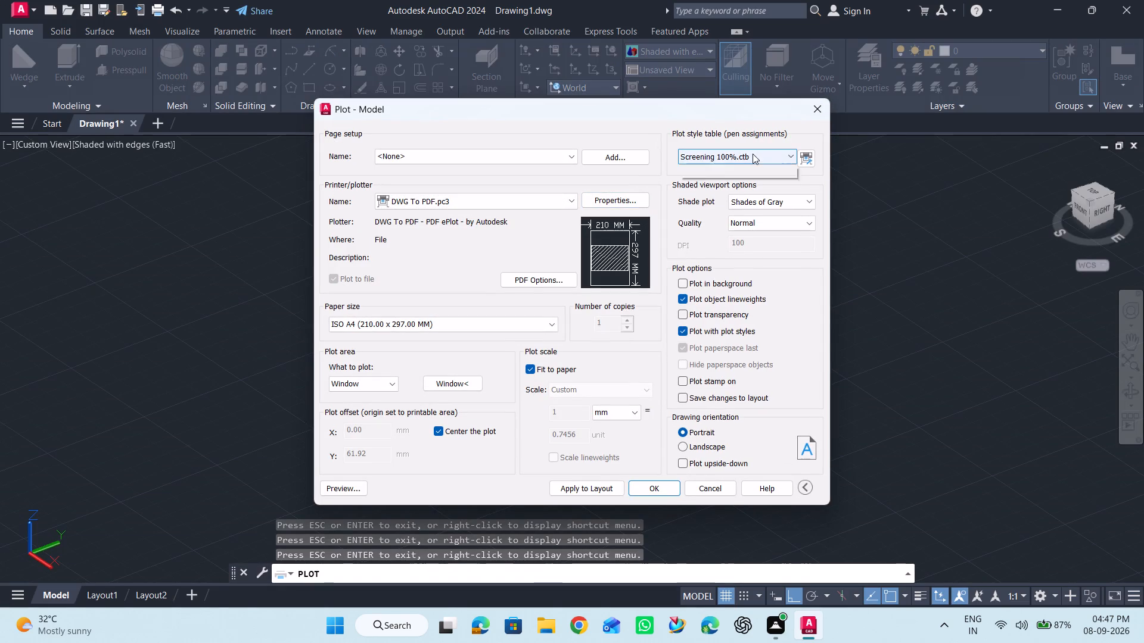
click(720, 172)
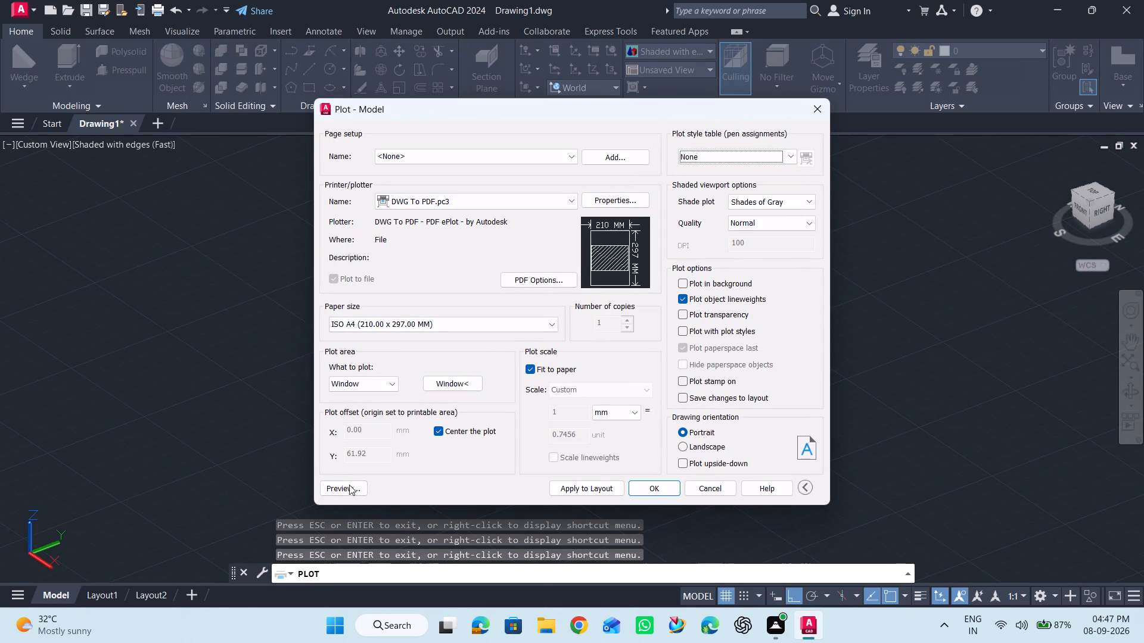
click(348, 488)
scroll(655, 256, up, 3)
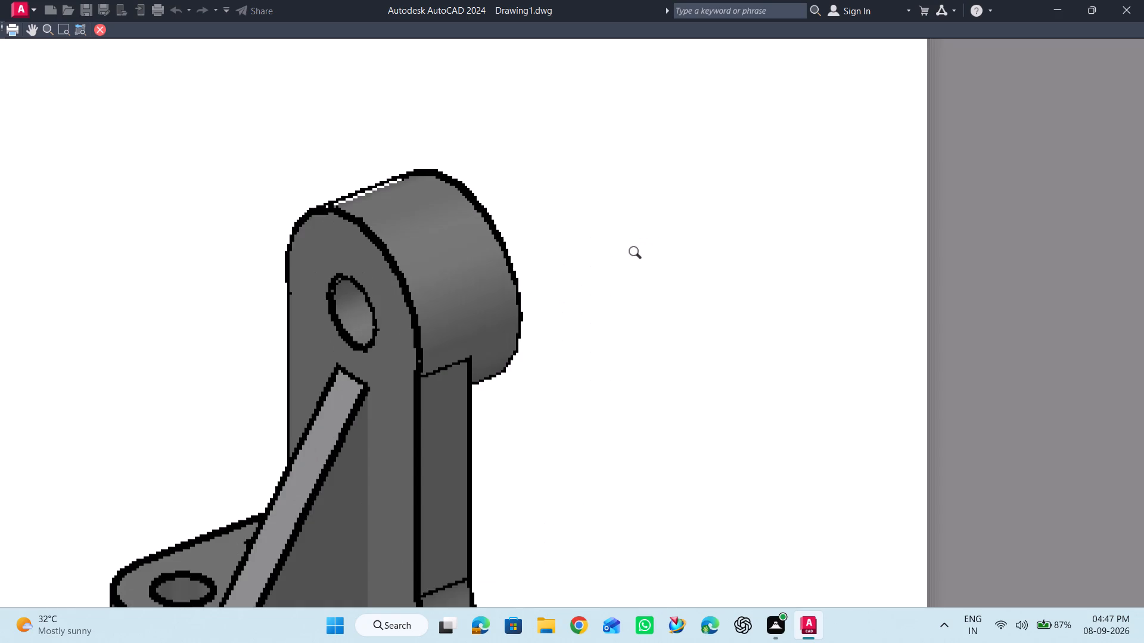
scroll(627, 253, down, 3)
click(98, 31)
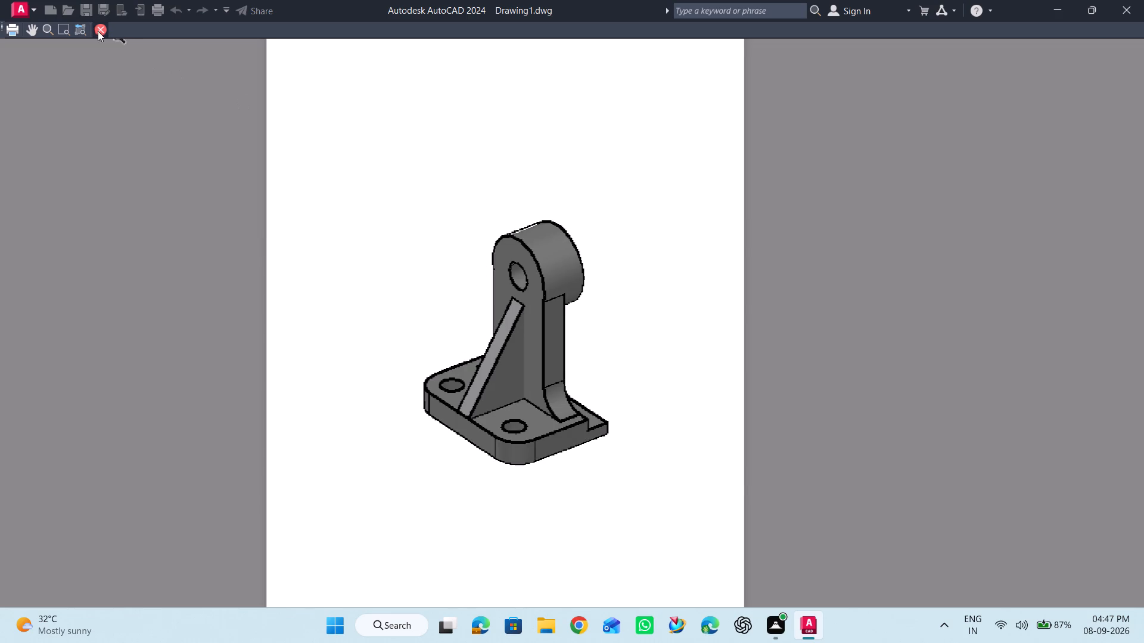
Apply the plot settings to the layout and start the PDF plot, choosing the "new" folder inside the desktop's "fuji internship" folder.
click(586, 484)
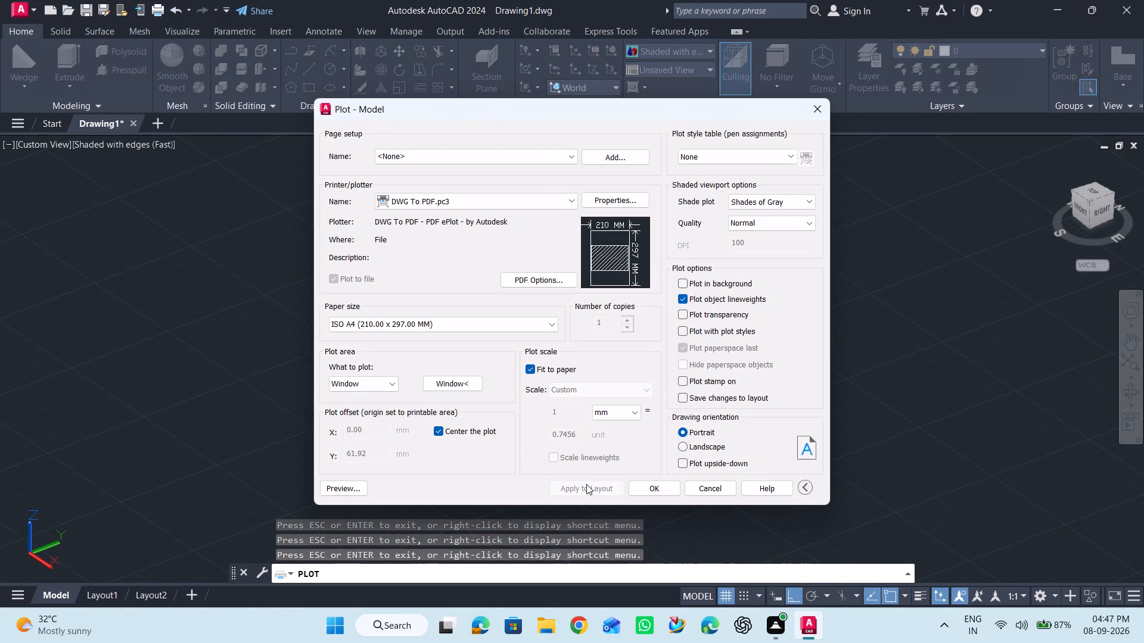
click(643, 490)
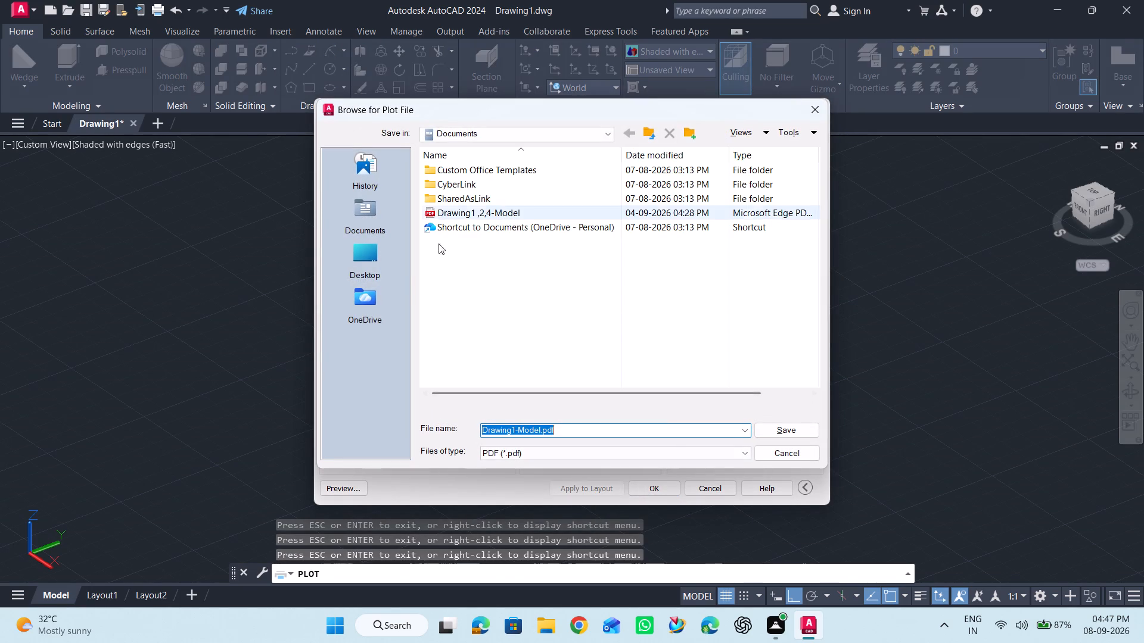
double_click(371, 254)
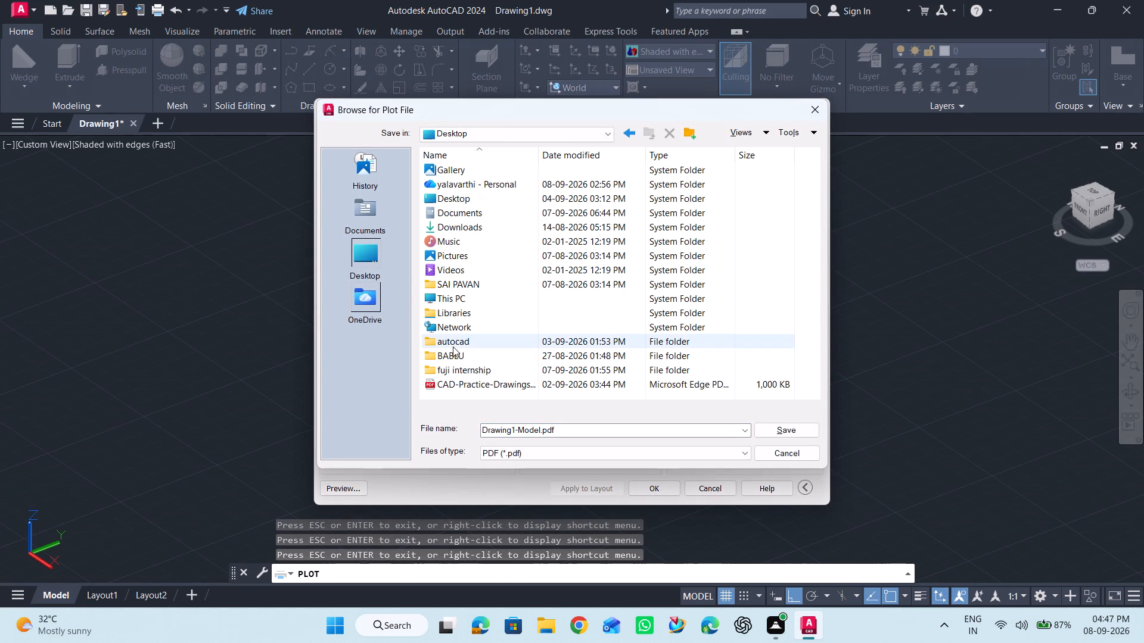
double_click(453, 370)
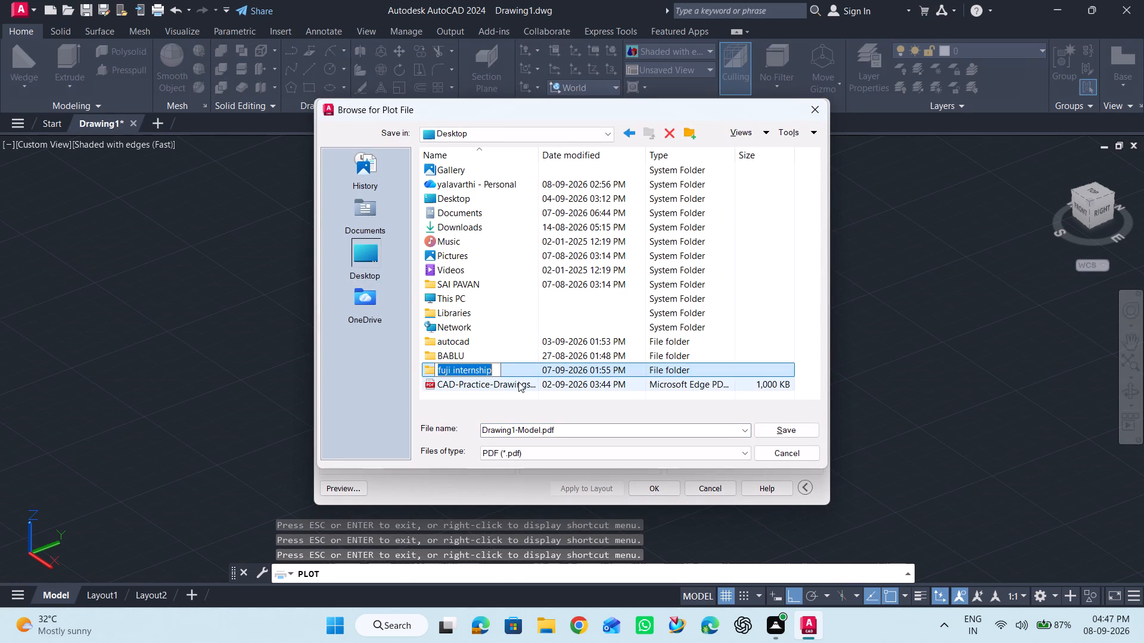
double_click(528, 369)
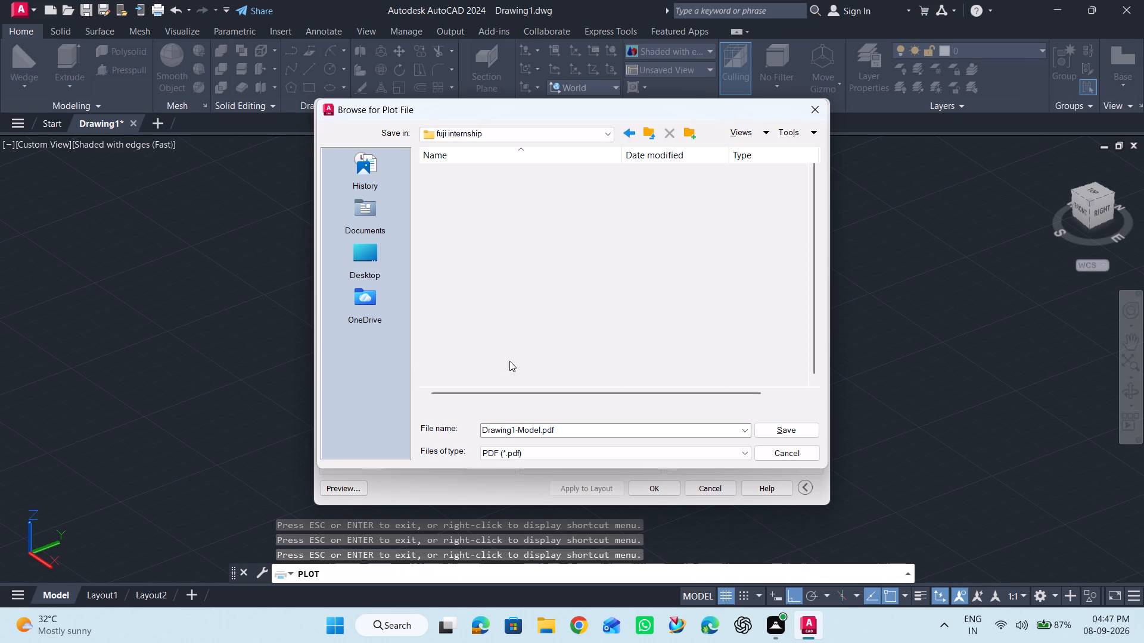
double_click(459, 185)
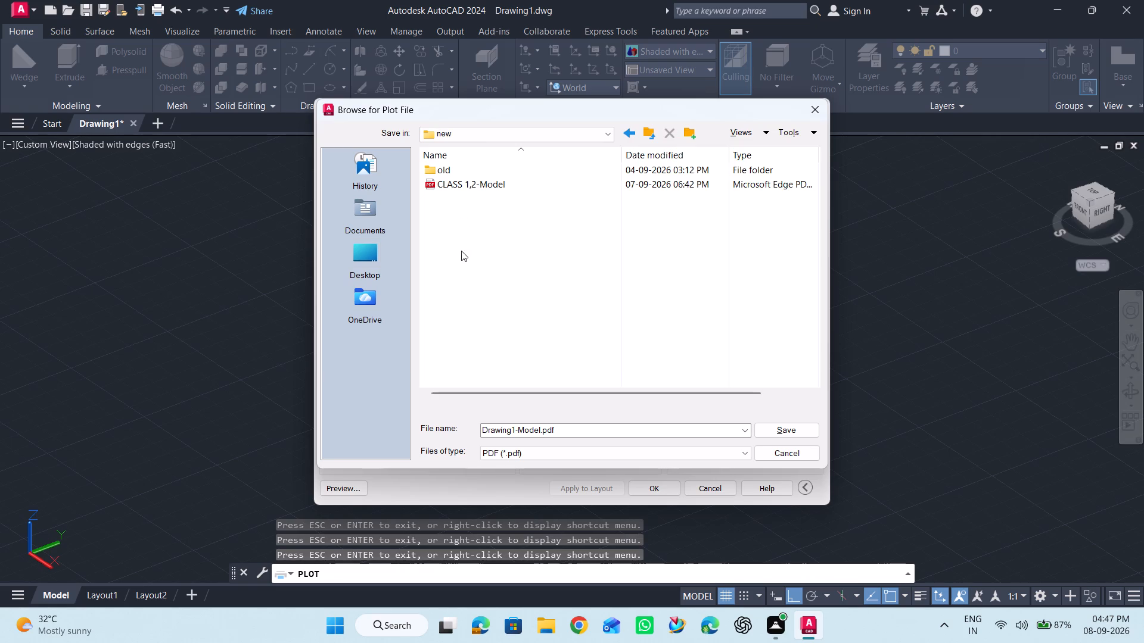
Save the plot as "CLASS 1 3D-Model.pdf" and close the PDF once it opens.
click(561, 431)
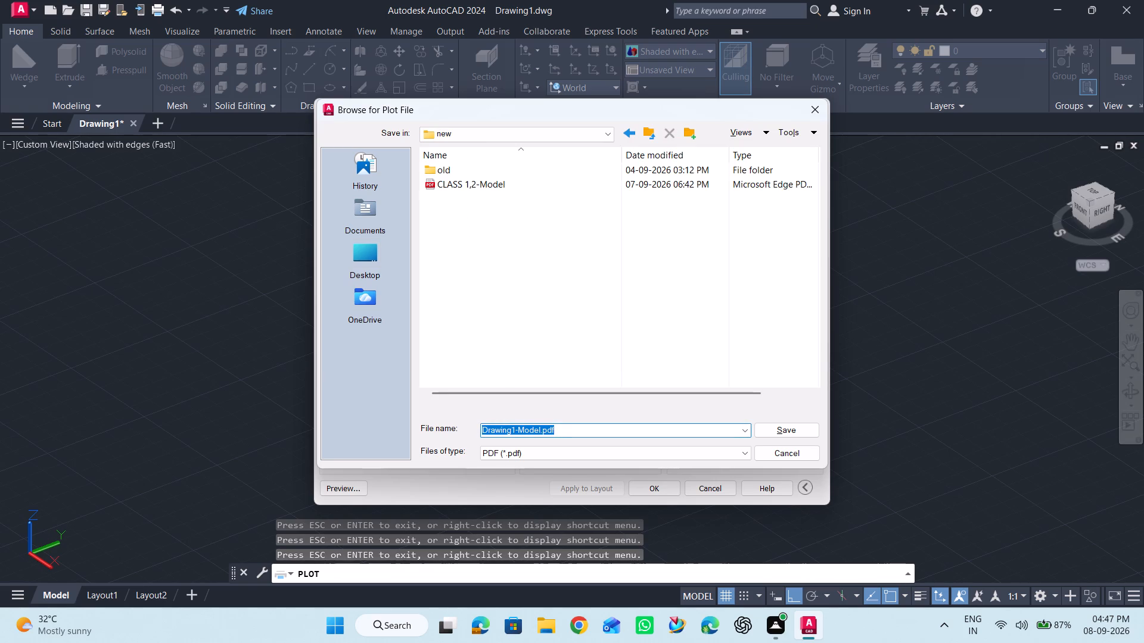
drag(514, 431, 465, 424)
key(BackSpace)
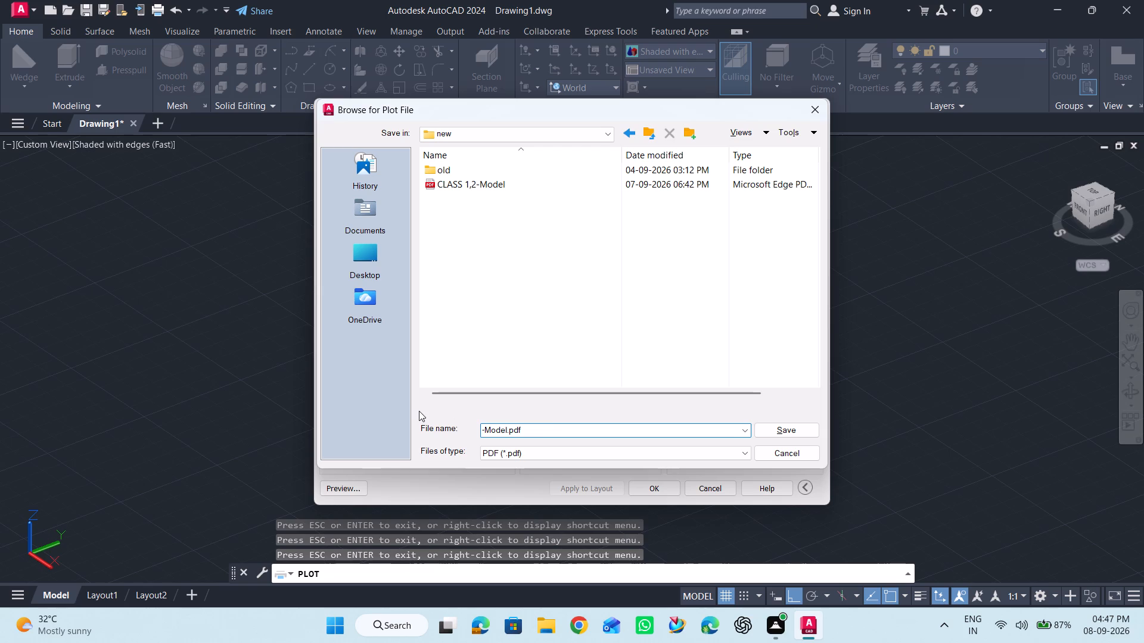
text(CLASS)
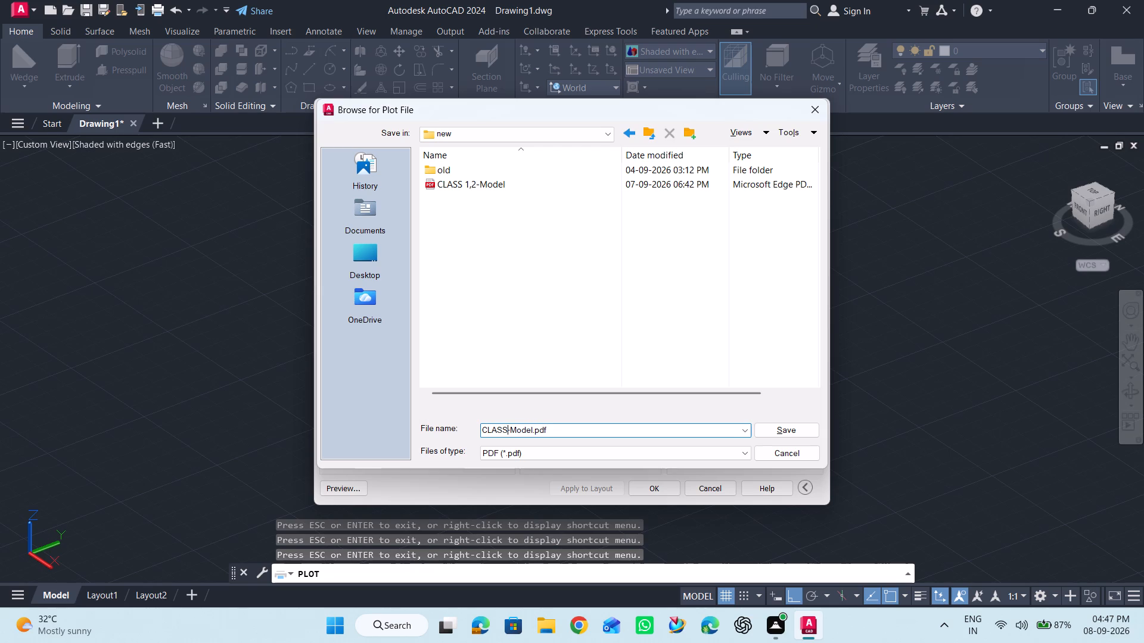
key(space)
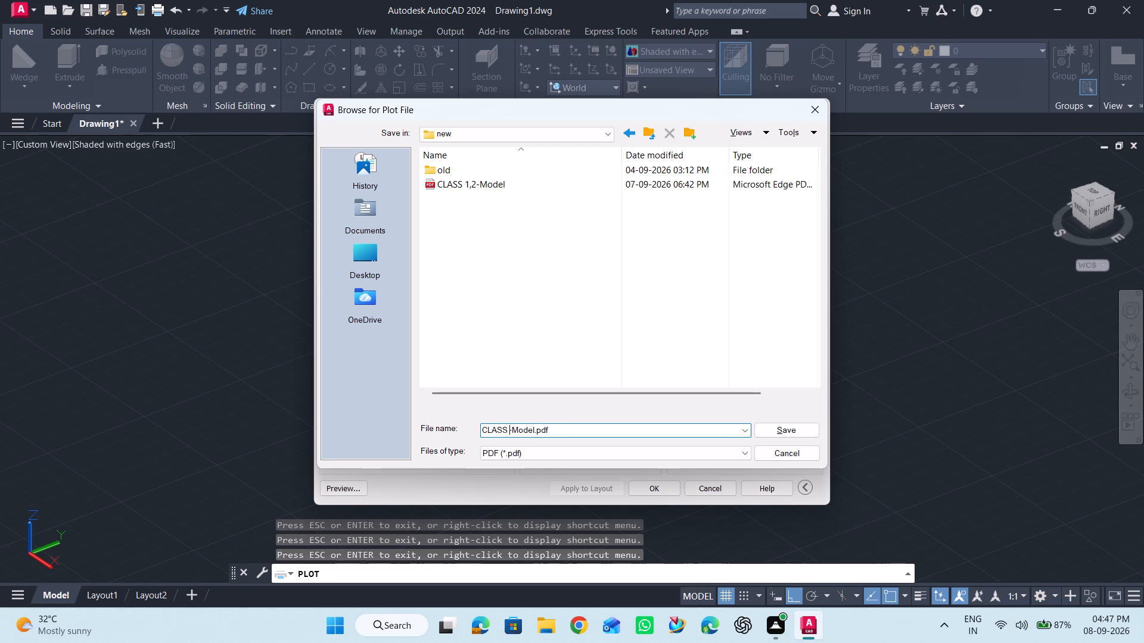
text(1)
key(space)
text(3D)
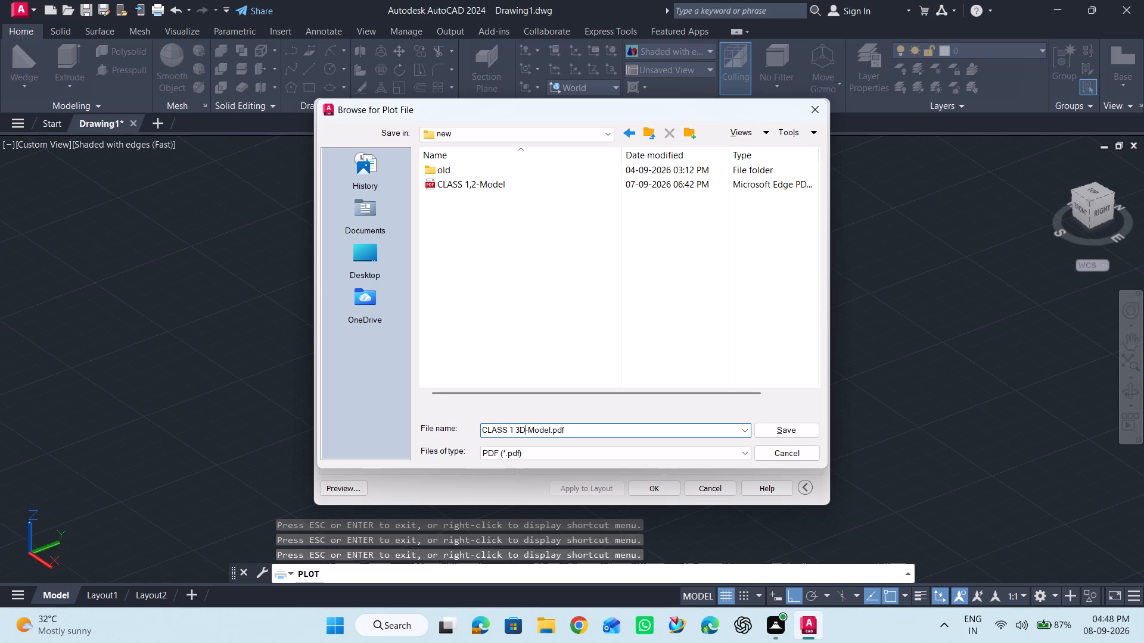
click(780, 433)
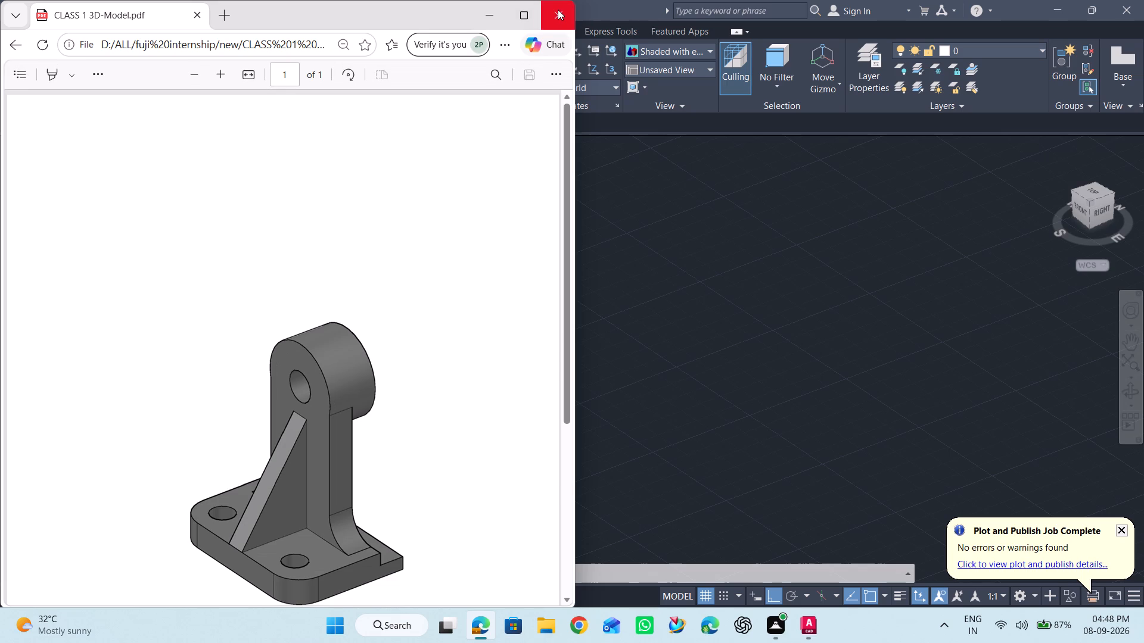
click(558, 10)
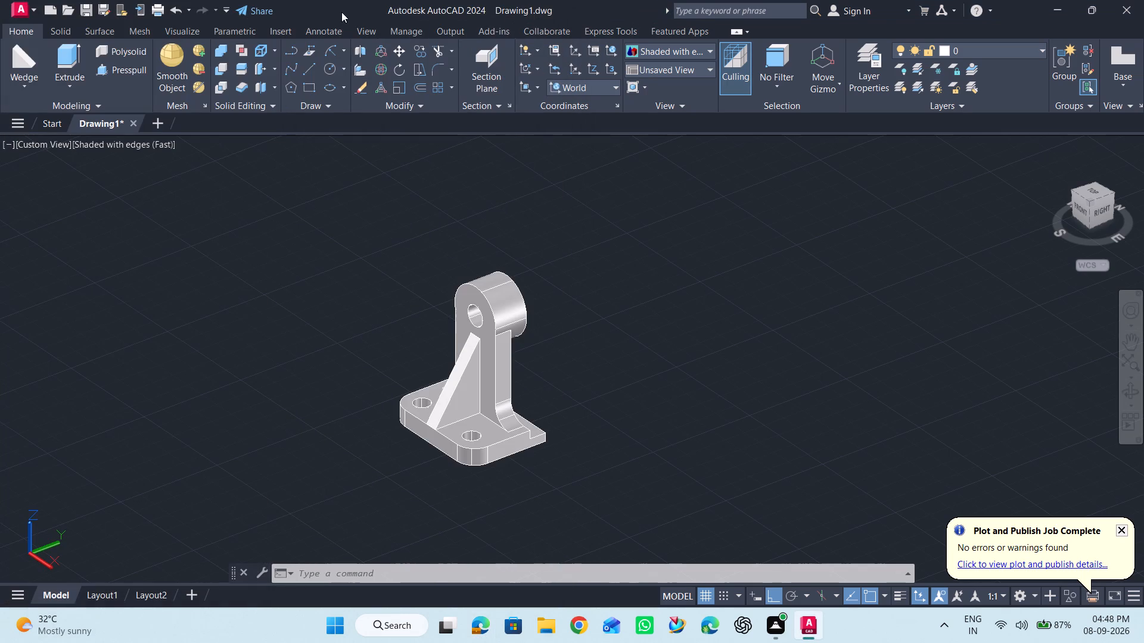
Save the drawing as "CLASS 1 3D.dwg" in the "new" folder inside the desktop's "fuji internship" folder.
click(101, 11)
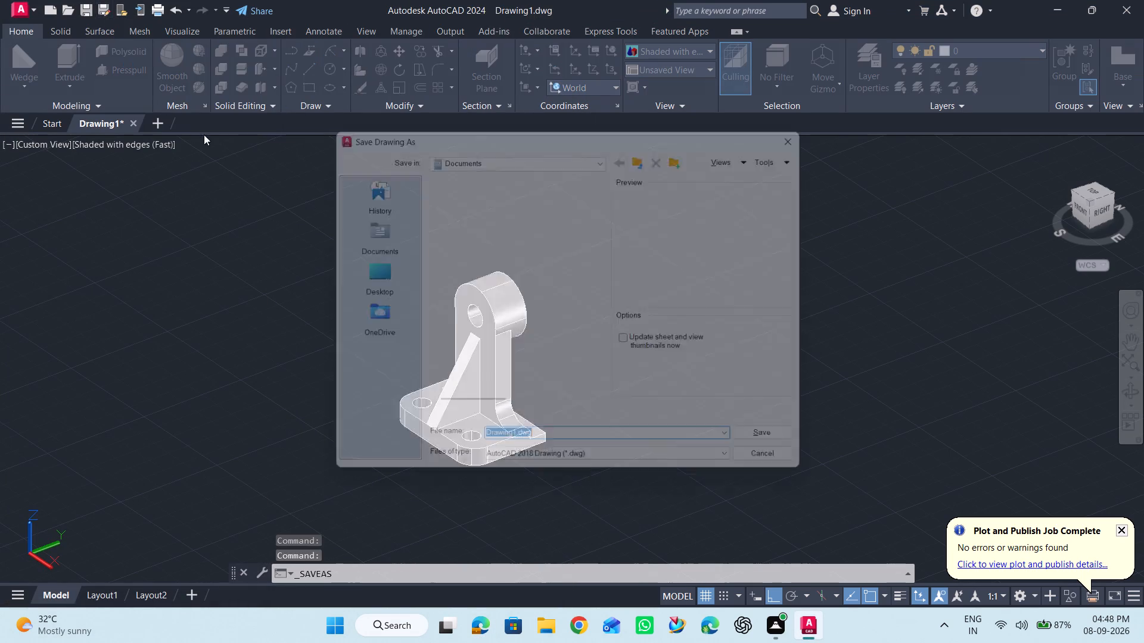
click(367, 262)
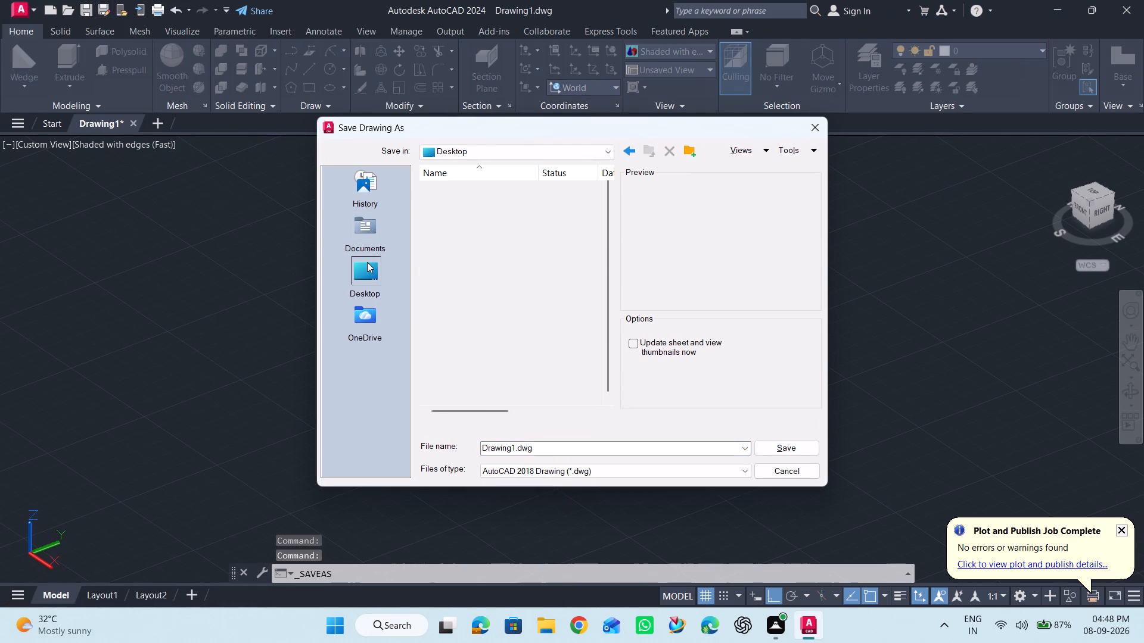
double_click(448, 387)
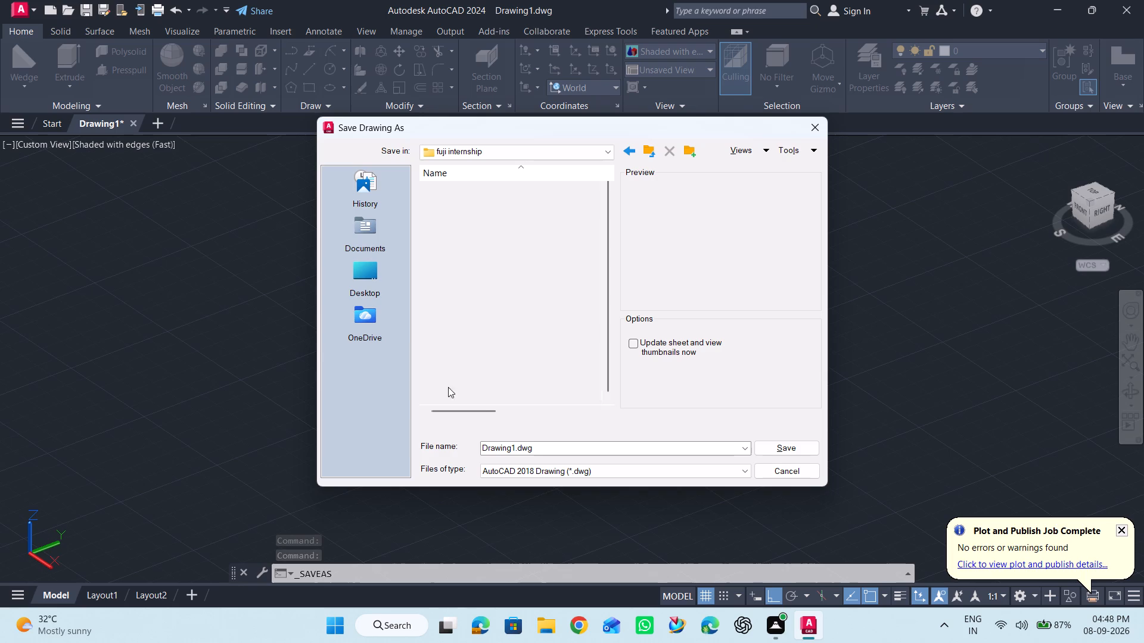
double_click(450, 203)
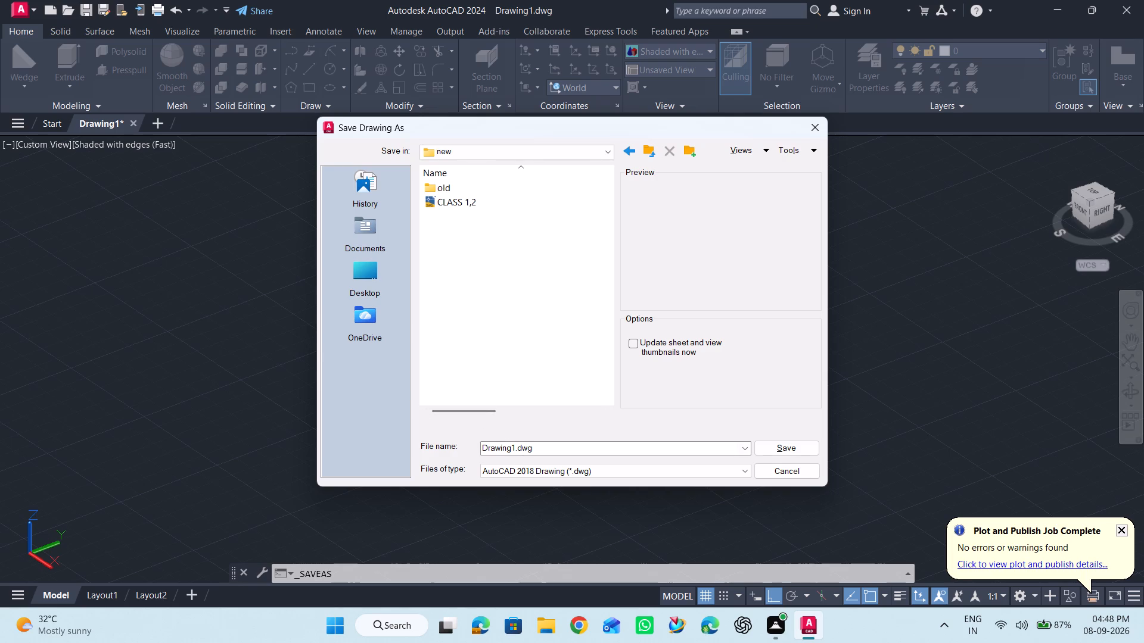
drag(512, 447, 484, 447)
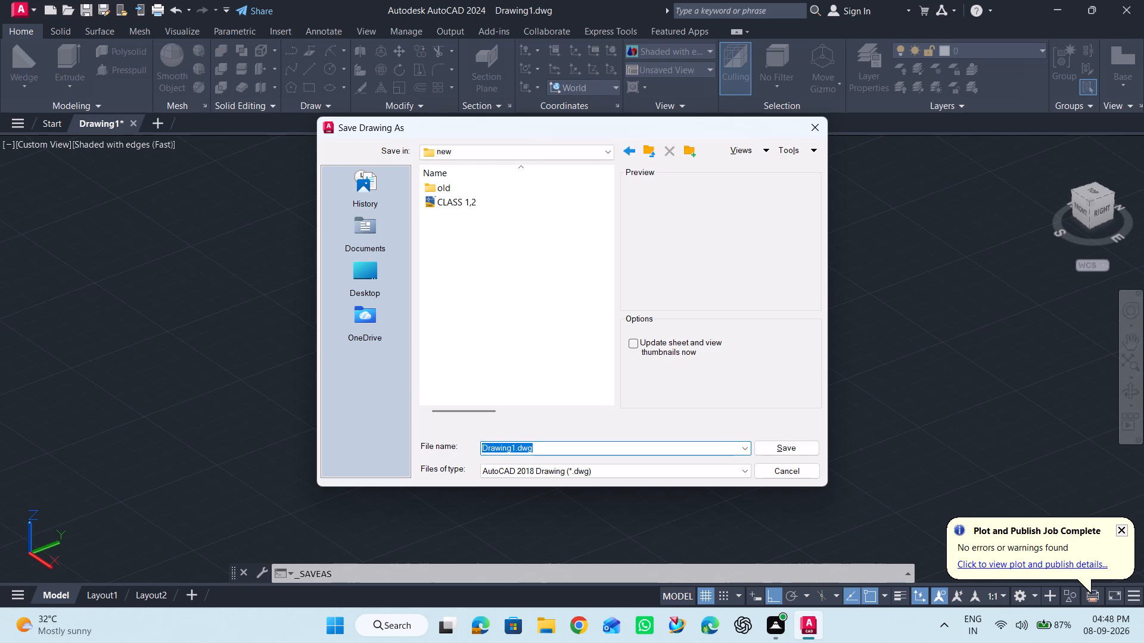
click(509, 447)
key(BackSpace)
key(BackSpace)
key(BackSpace)
key(BackSpace)
key(BackSpace)
key(BackSpace)
key(BackSpace)
key(BackSpace)
key(BackSpace)
key(BackSpace)
key(BackSpace)
key(BackSpace)
key(BackSpace)
key(BackSpace)
key(BackSpace)
key(BackSpace)
key(BackSpace)
key(BackSpace)
text(CLASS)
key(space)
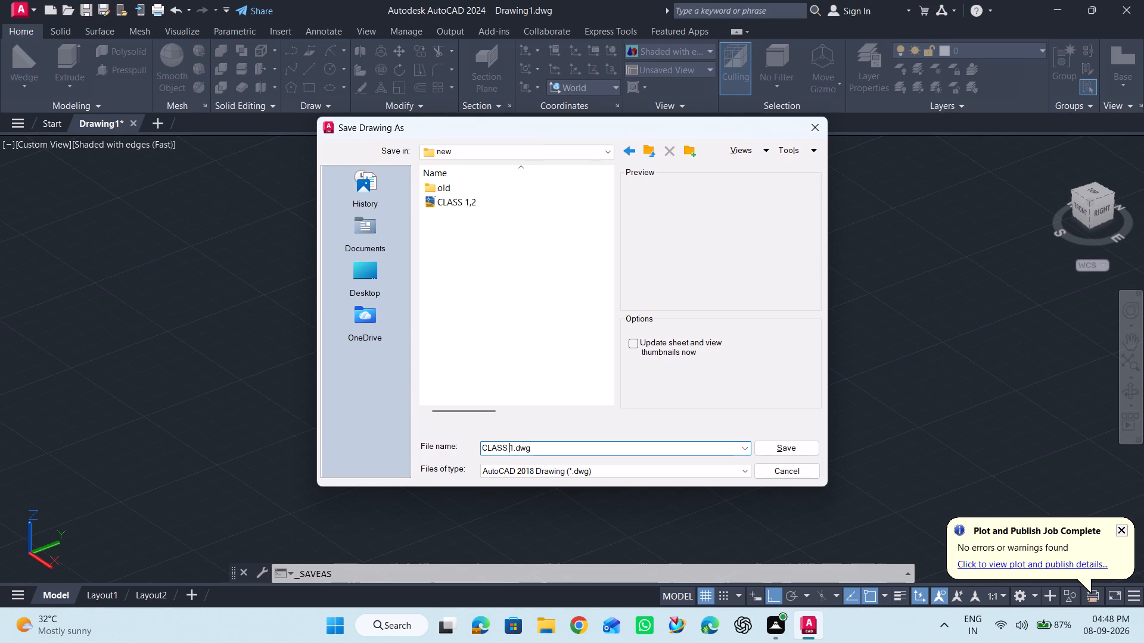
key(Right)
key(space)
text(3D)
click(773, 448)
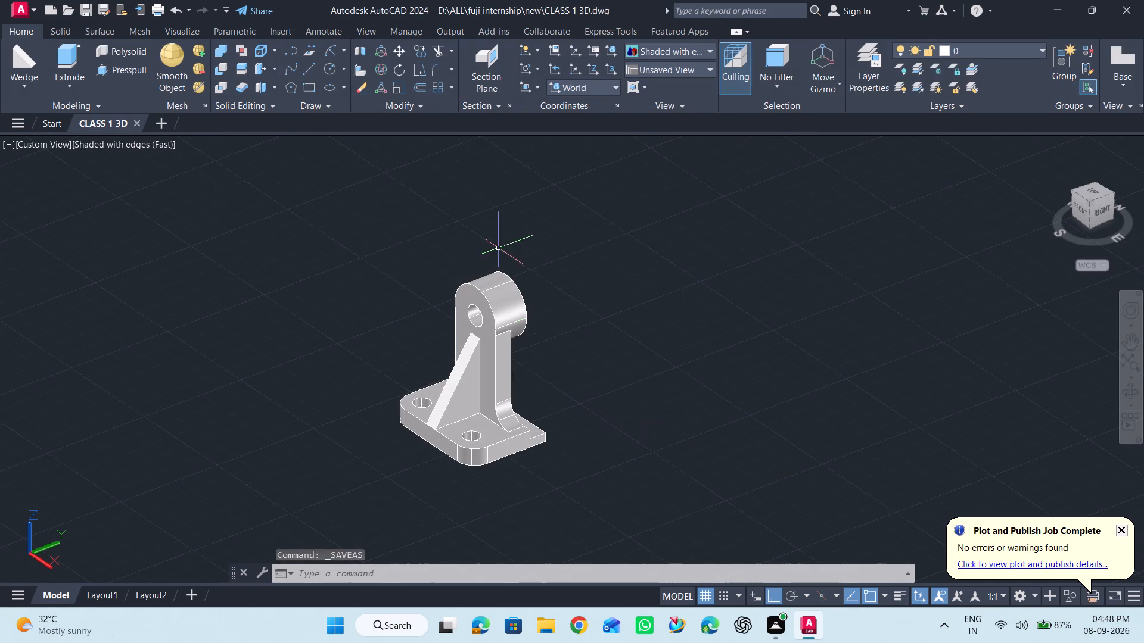
Save the CLASS 1 3D drawing once more under its current name.
click(85, 7)
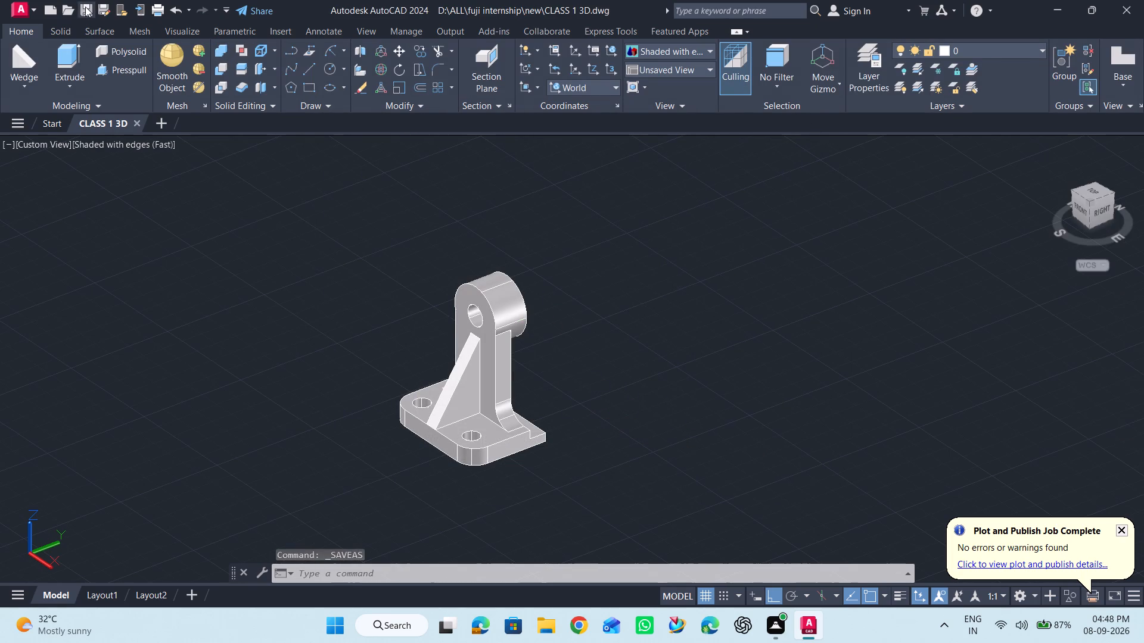
click(85, 7)
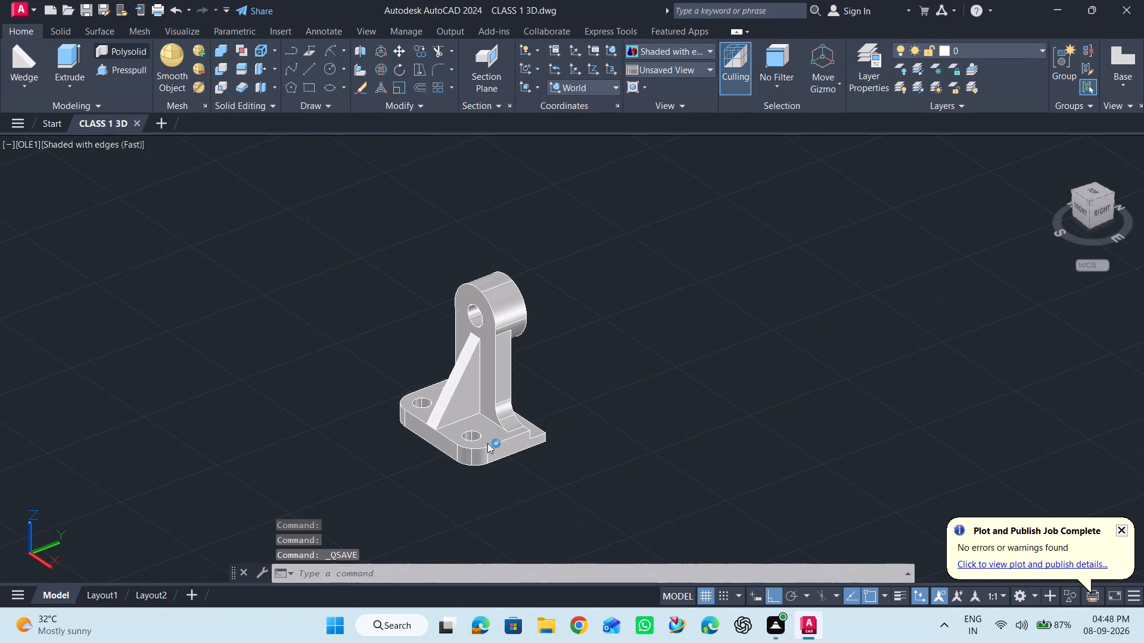